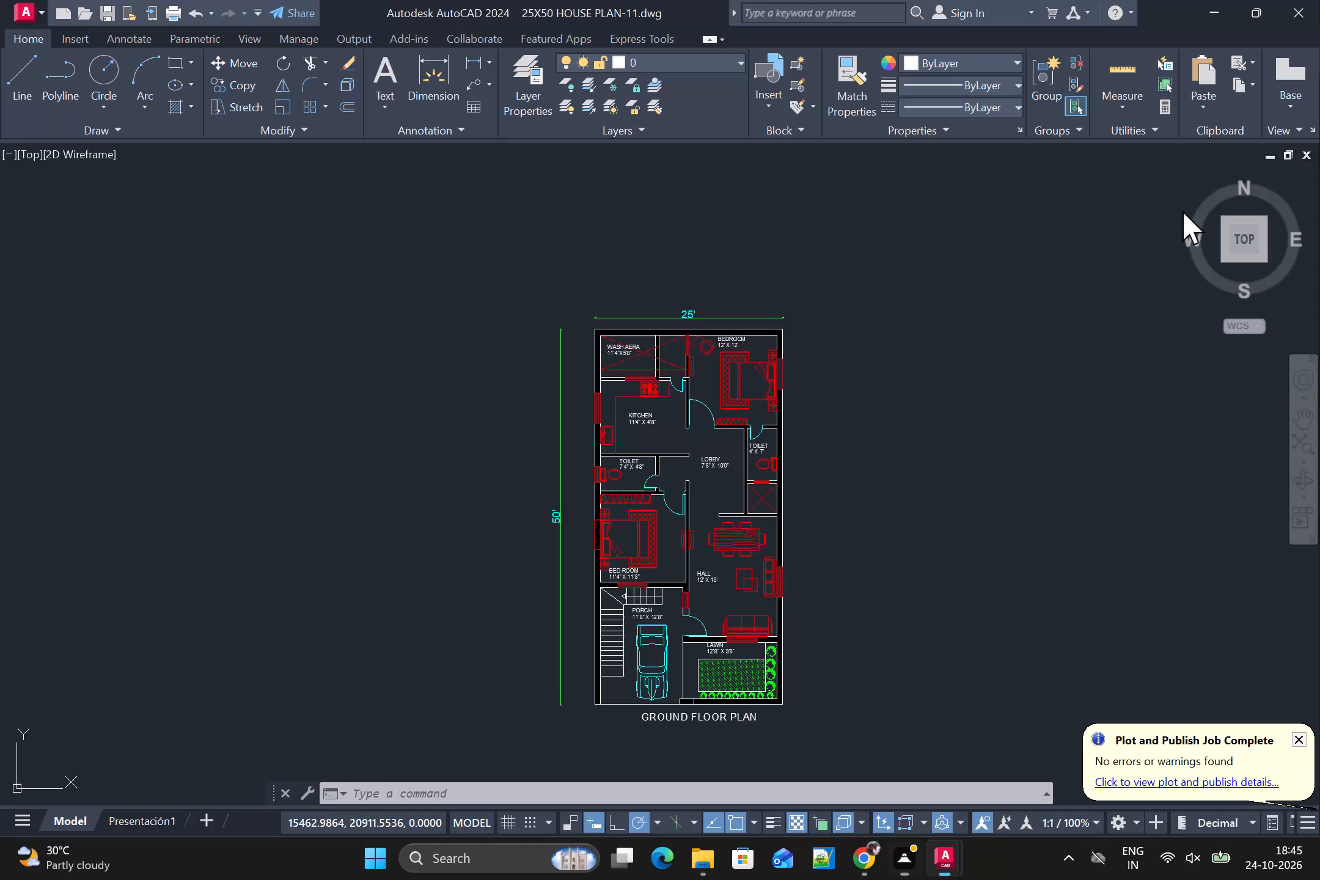
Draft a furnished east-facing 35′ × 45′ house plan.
Save and close the 25X50 HOUSE PLAN-11 drawing, but cancel quitting at the save prompt for the 01-04-cad-blocks-net-sofas drawing.
{"action": "left_click", "coordinate": [1292, 0]}
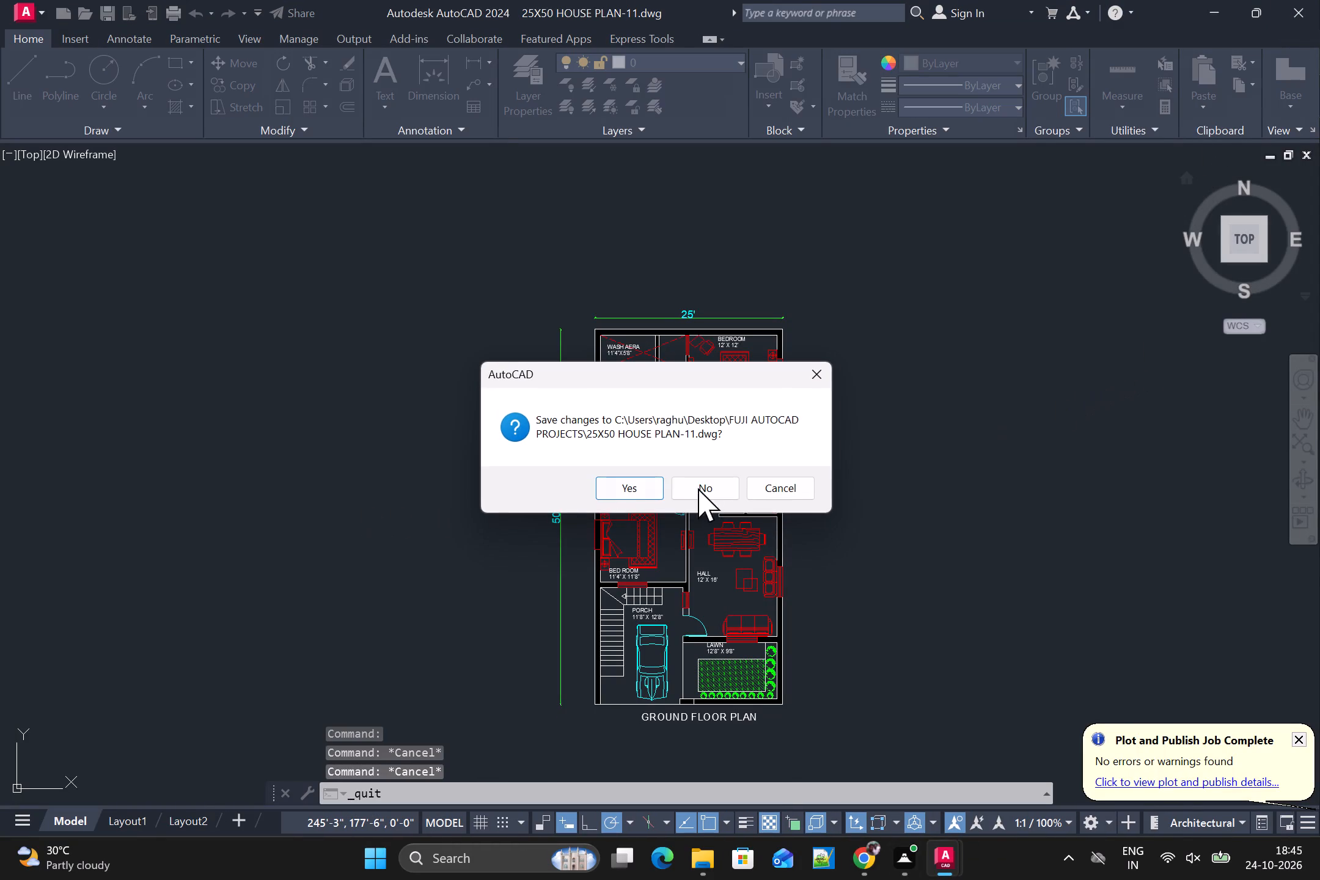
{"action": "left_click", "coordinate": [648, 484]}
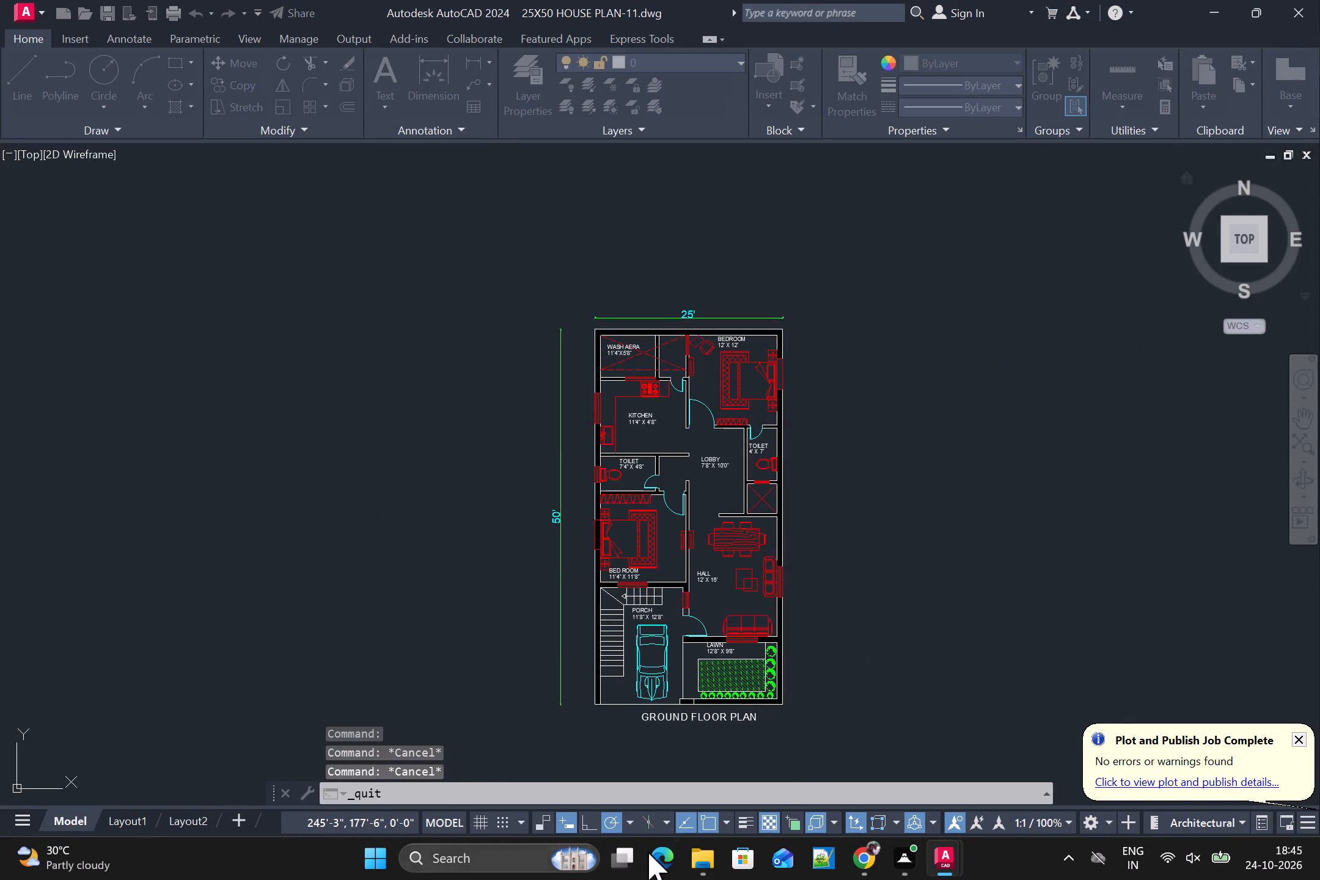
{"action": "triple_click", "coordinate": [1212, 9]}
{"action": "double_click", "coordinate": [1212, 9]}
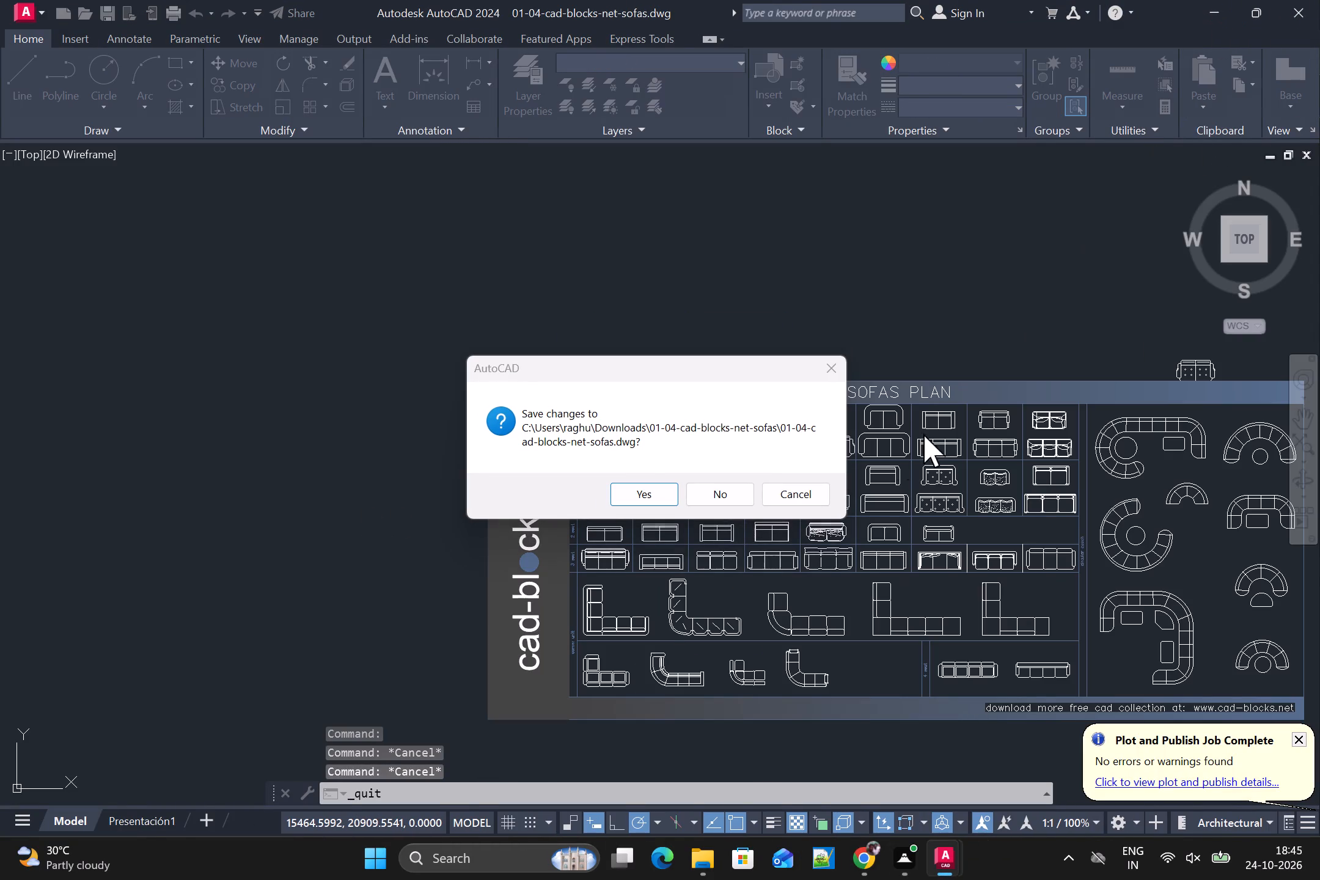
{"action": "left_click", "coordinate": [793, 497]}
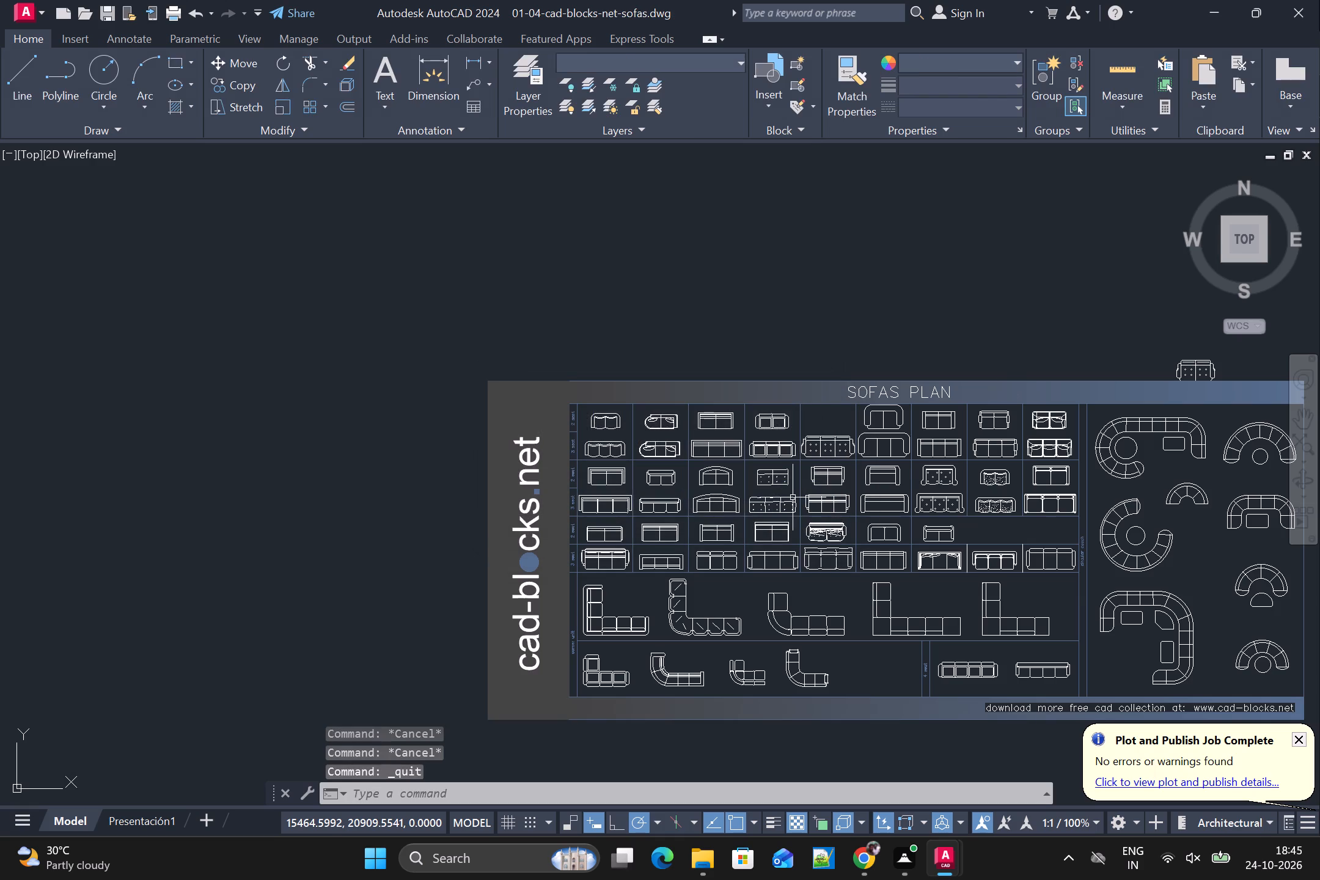
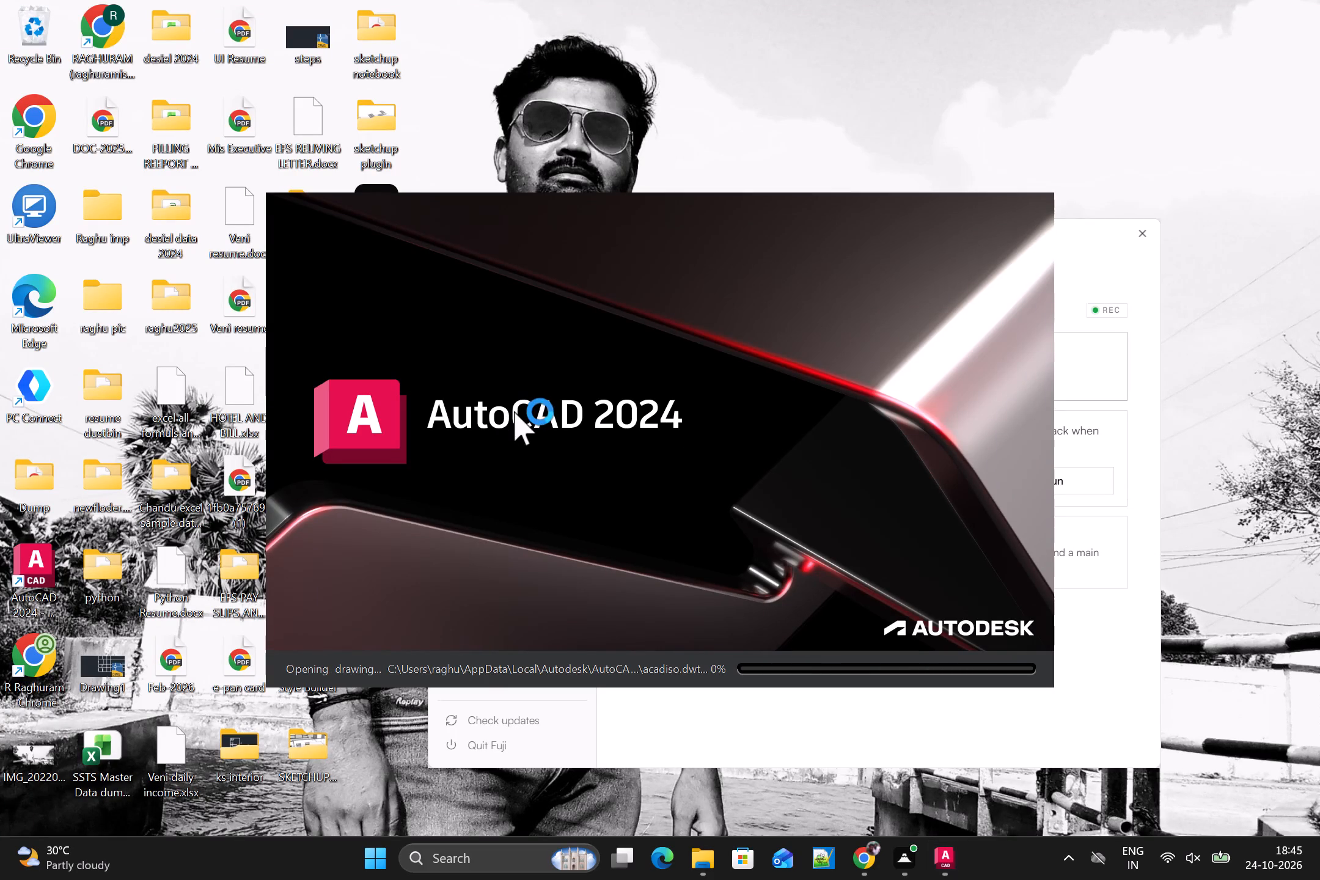
Create a new blank drawing.
{"action": "left_click", "coordinate": [754, 449]}
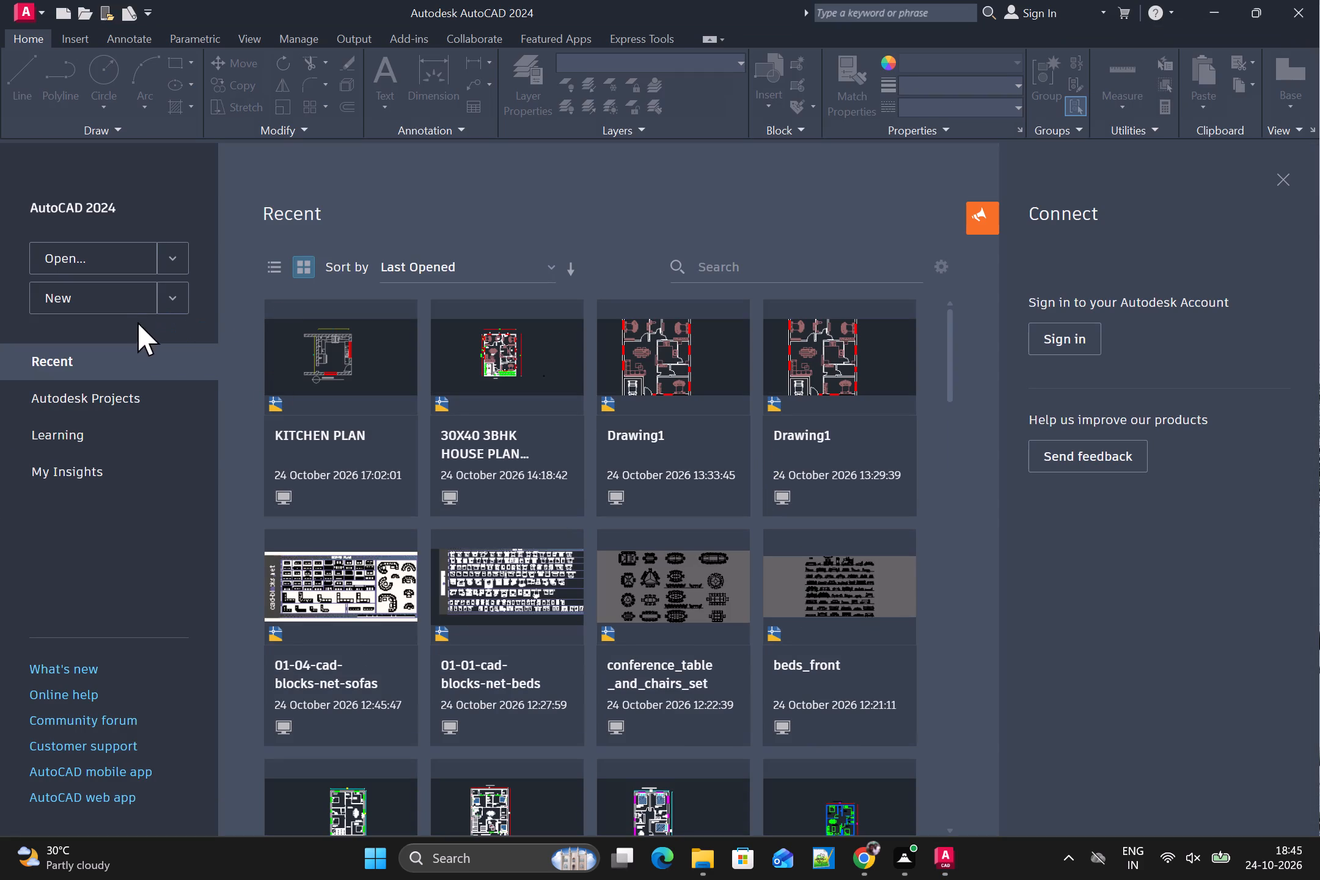
{"action": "scroll", "coordinate": [438, 379], "scroll_direction": "up", "scroll_amount": 2}
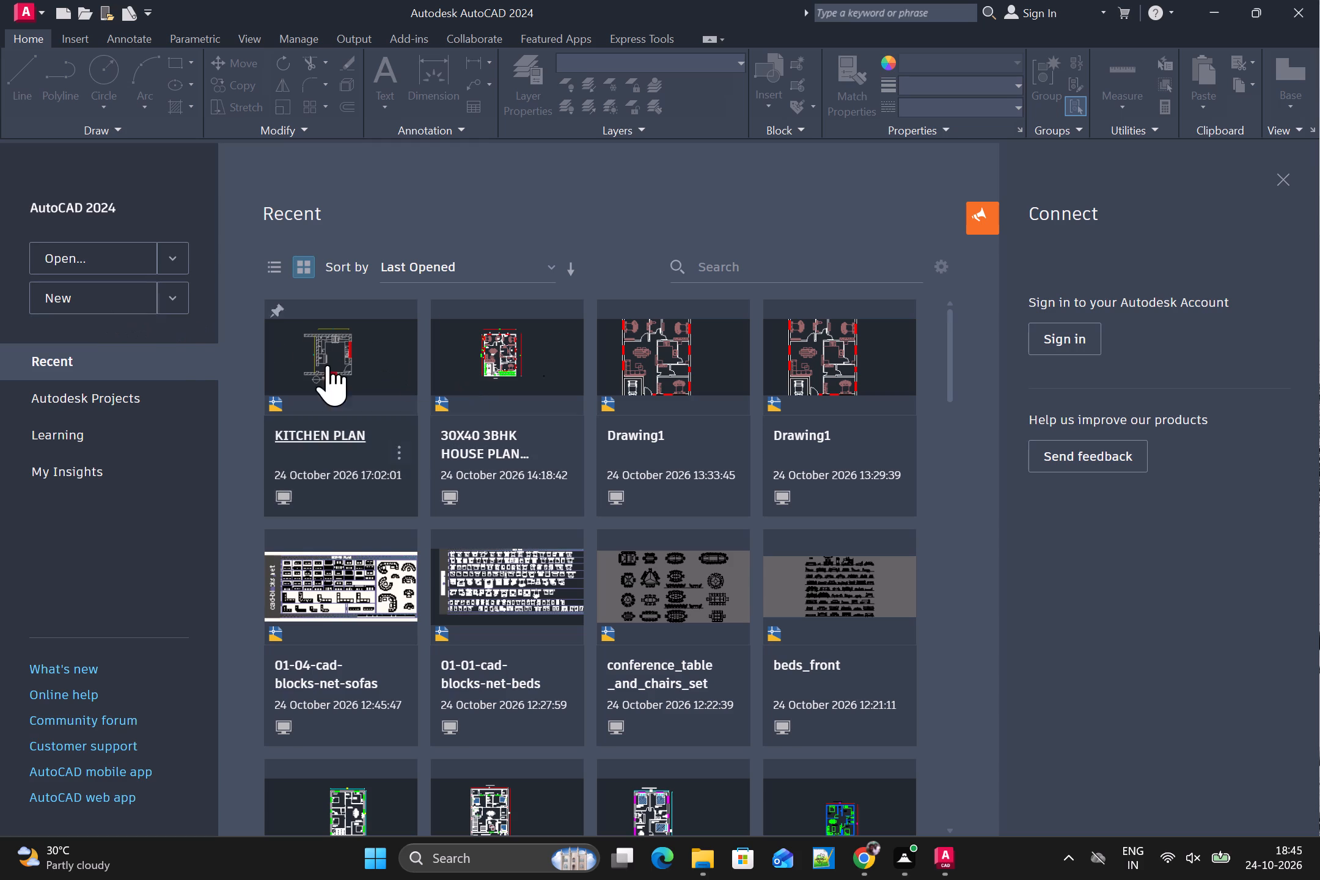
{"action": "left_click", "coordinate": [101, 295]}
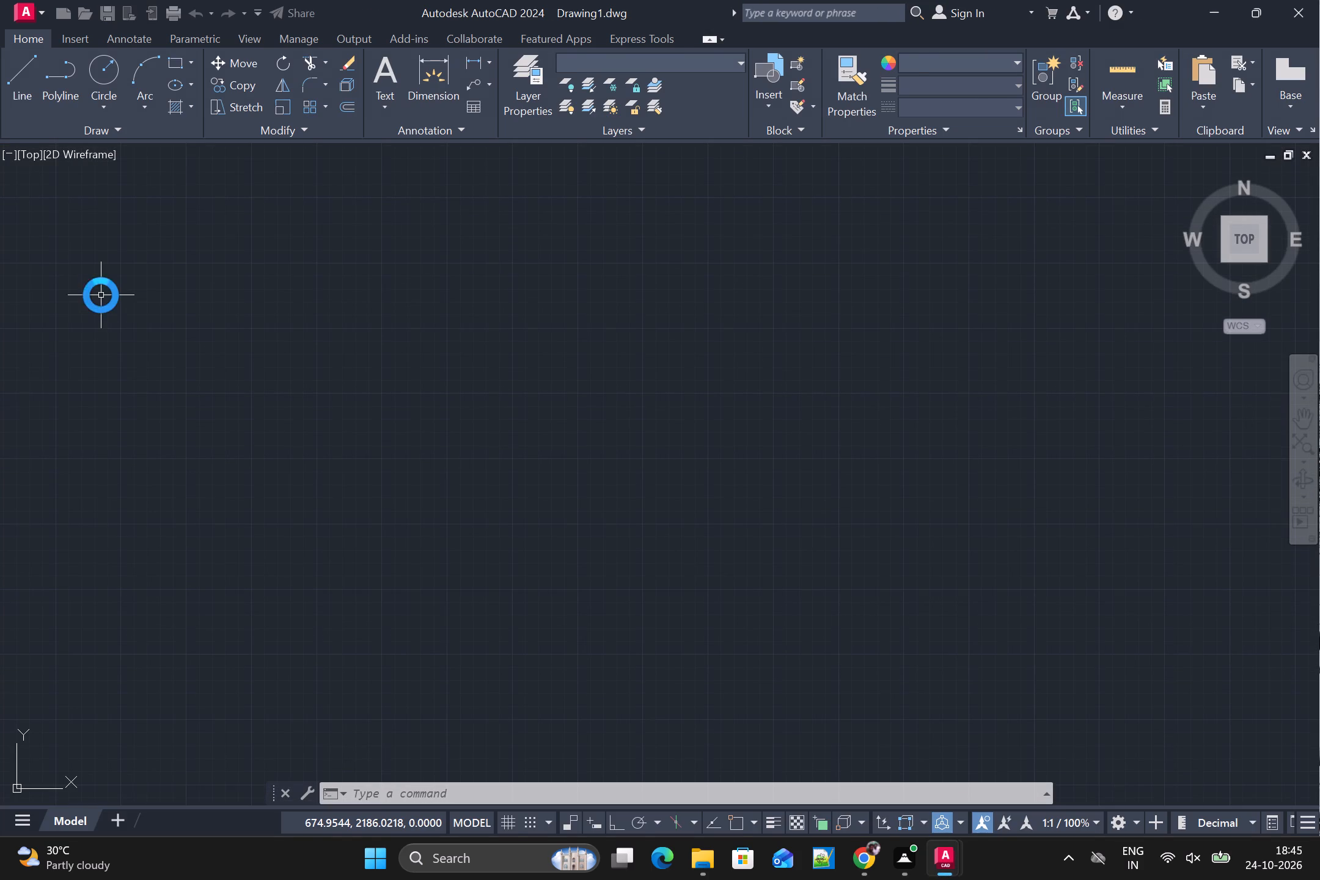
Modify the ISO-25 dimension style with green dimension lines and both extension lines suppressed.
{"action": "key", "text": "d"}
{"action": "key", "text": "Return"}
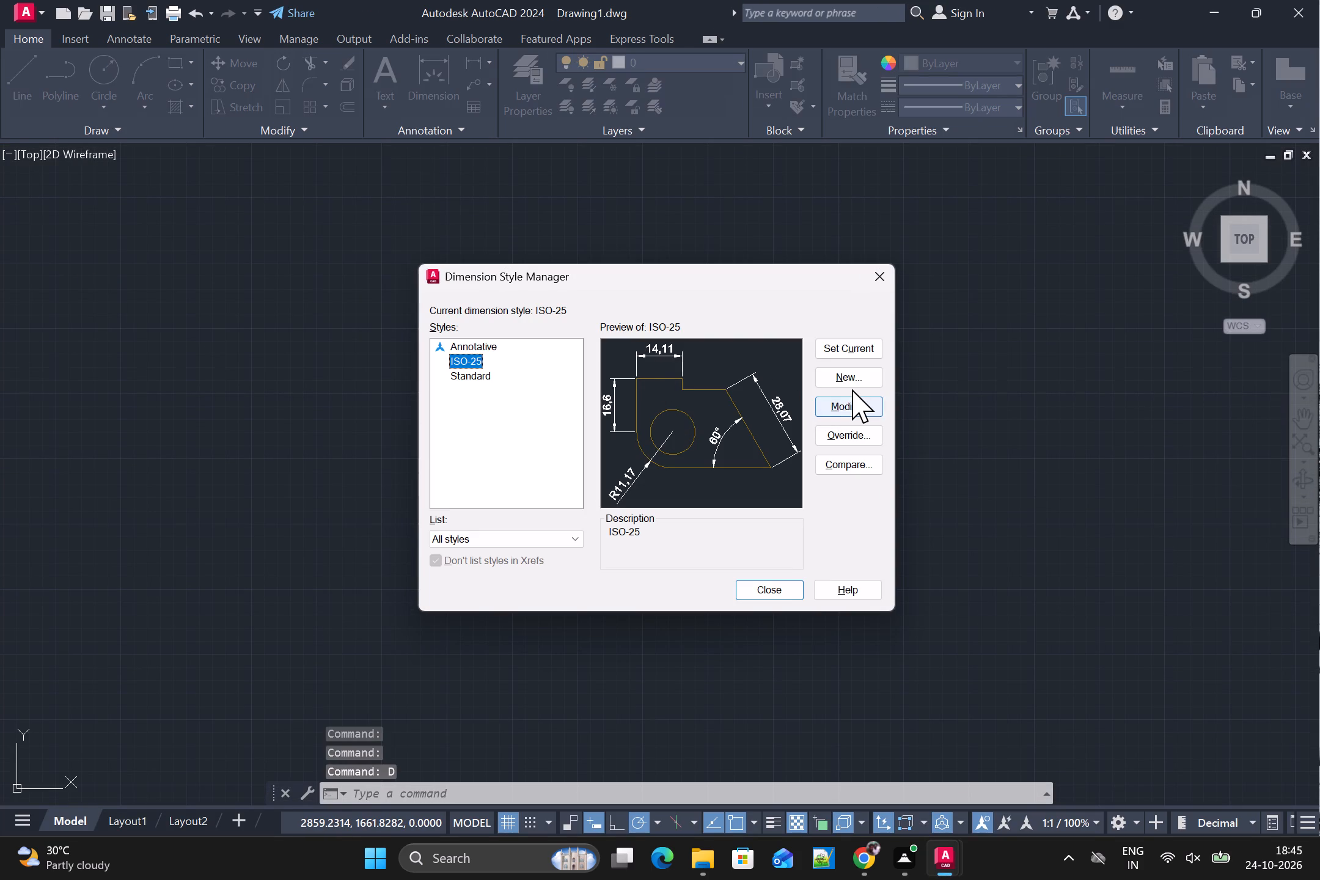
{"action": "left_click", "coordinate": [835, 404]}
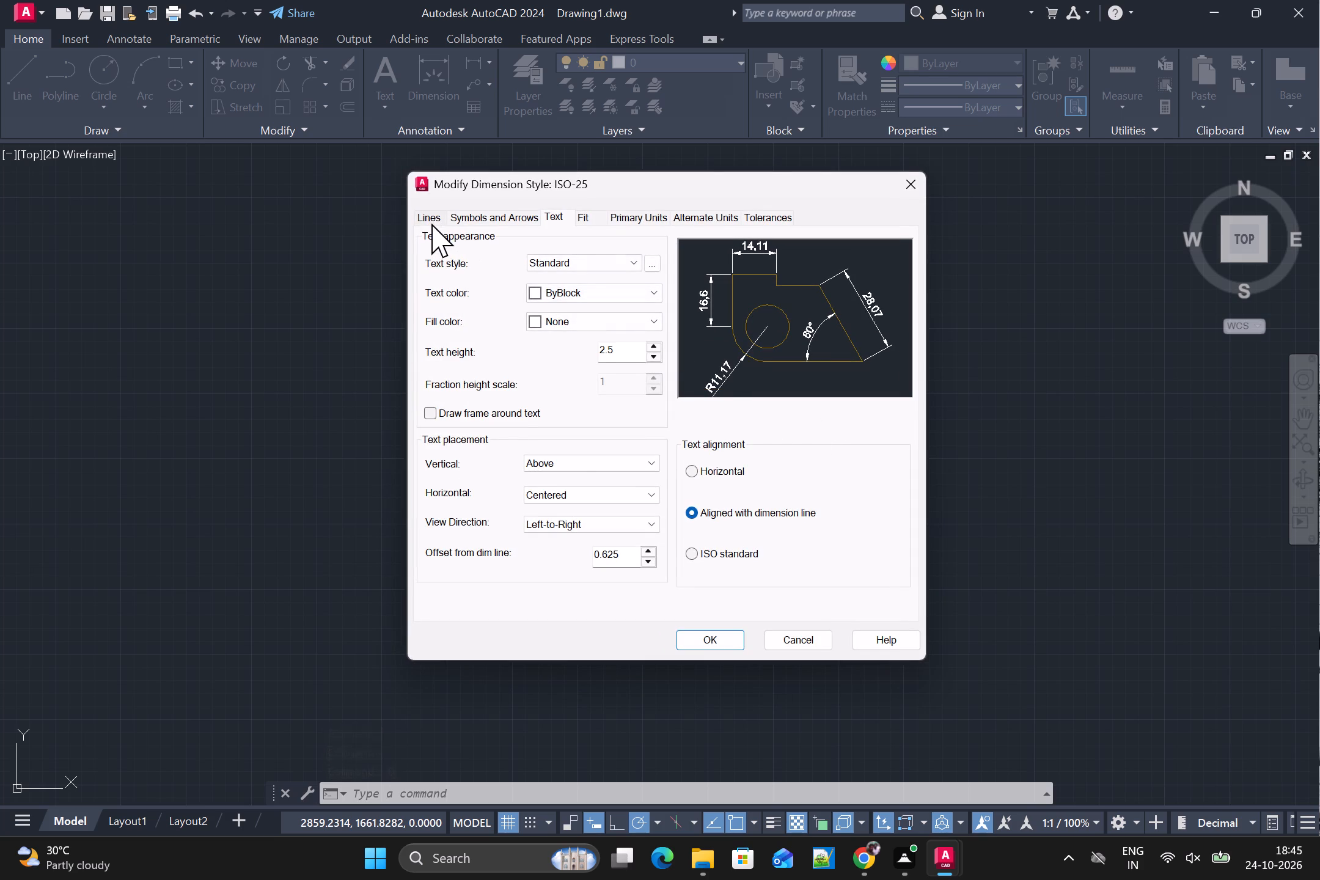
{"action": "left_click", "coordinate": [428, 220]}
{"action": "left_click", "coordinate": [604, 257]}
{"action": "left_click", "coordinate": [577, 339]}
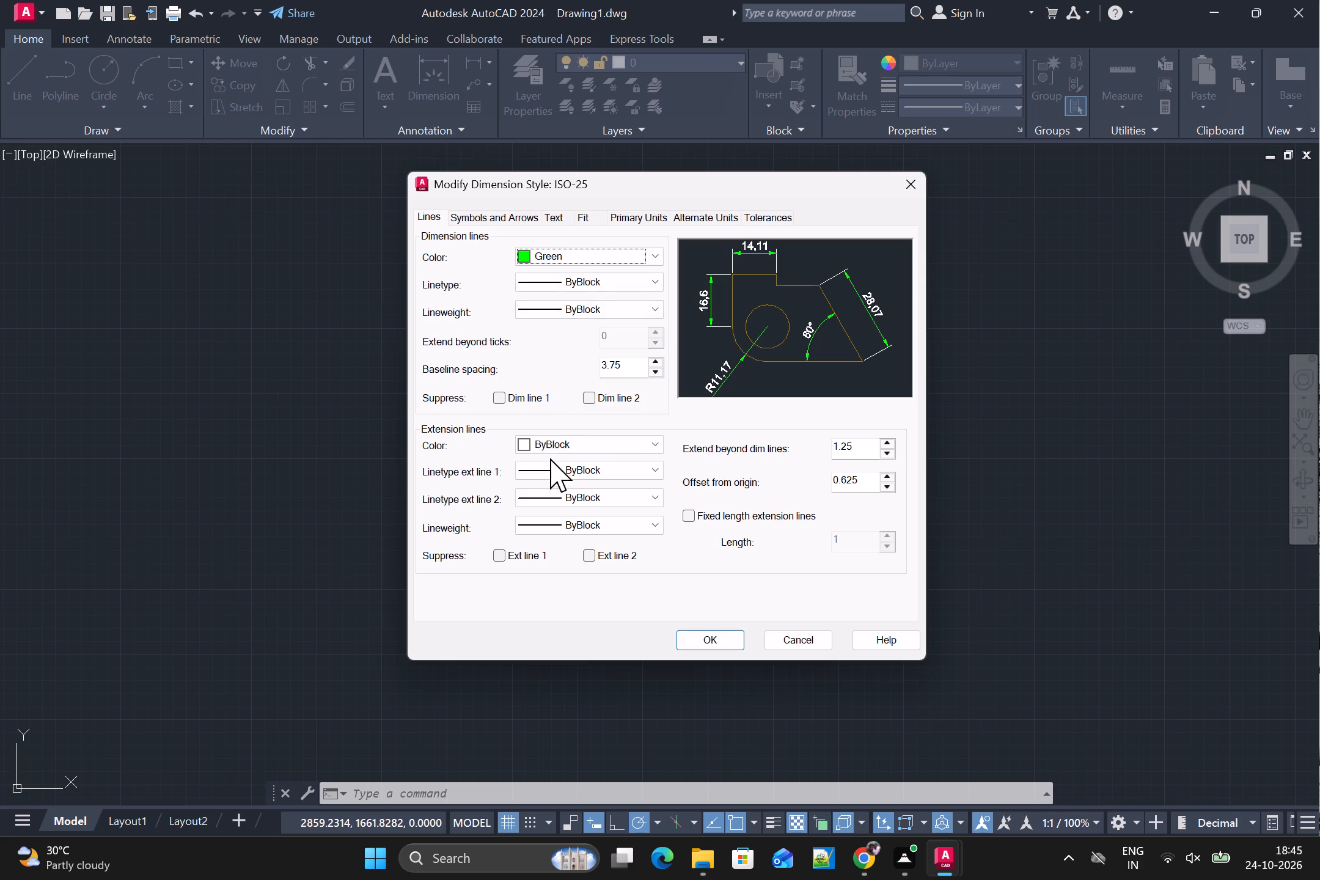
{"action": "left_click", "coordinate": [517, 553]}
{"action": "left_click", "coordinate": [594, 552]}
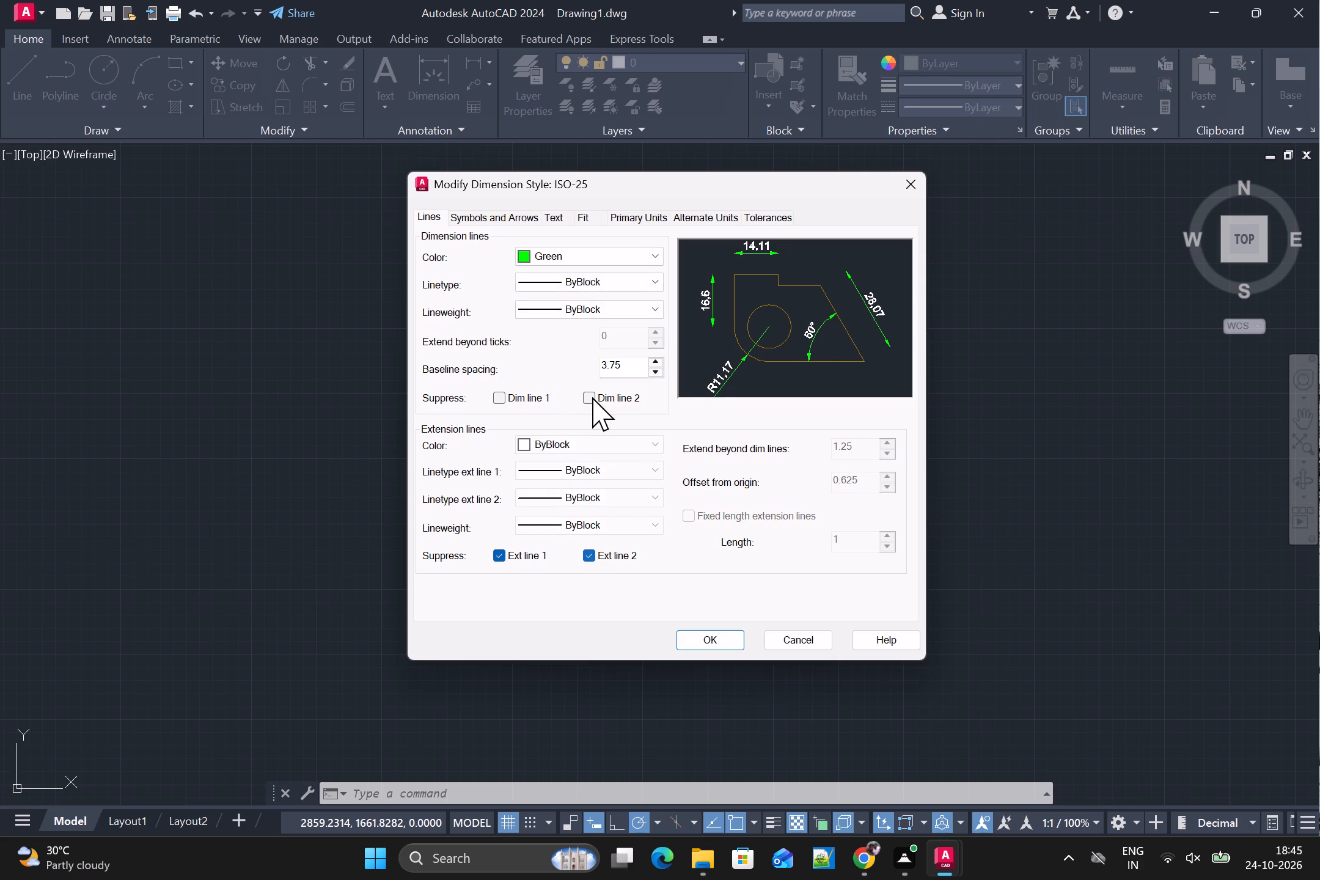
Set the ISO-25 style's dimension arrowheads to Architectural tick.
{"action": "left_click", "coordinate": [499, 216]}
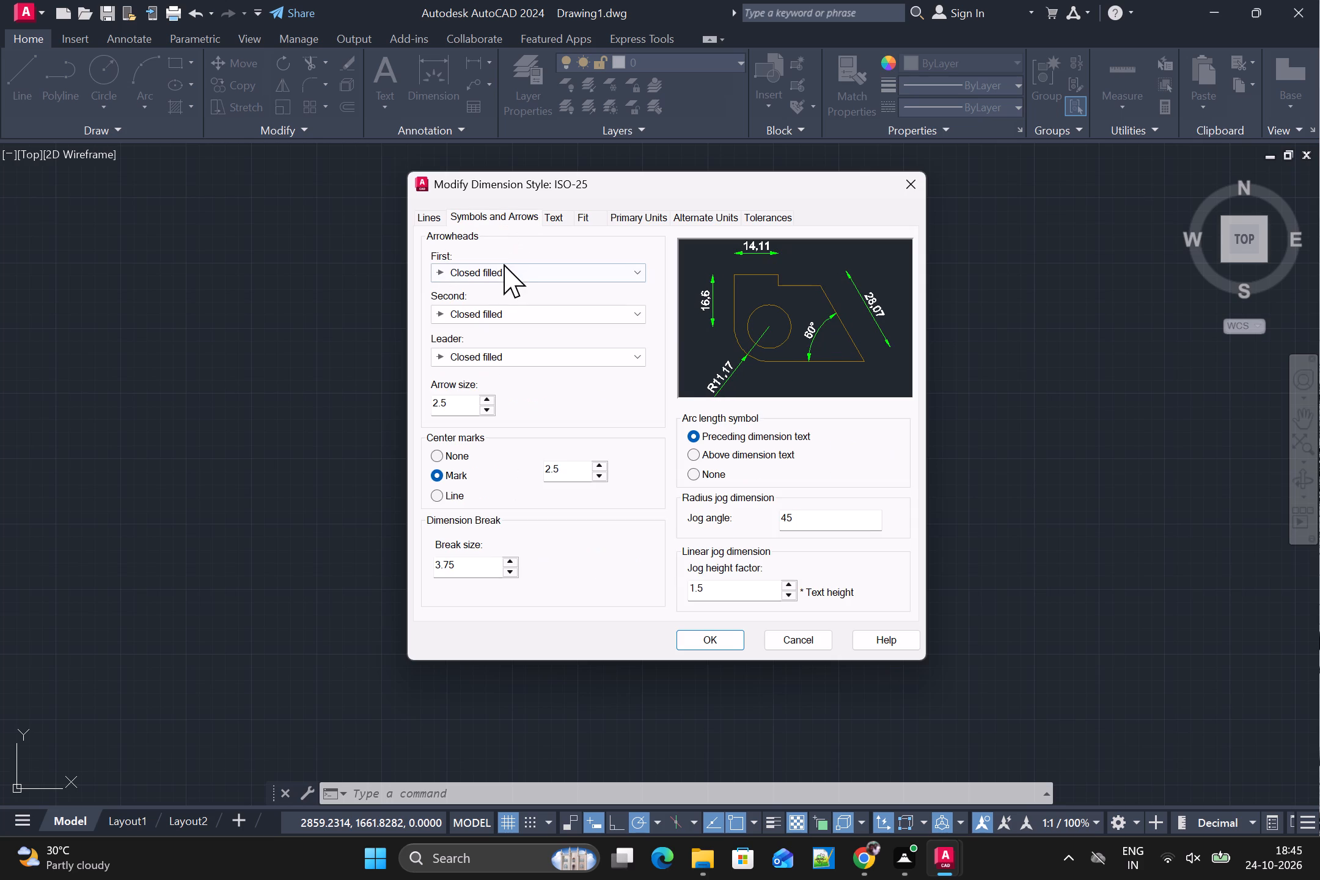
{"action": "left_click", "coordinate": [498, 273]}
{"action": "left_click", "coordinate": [483, 353]}
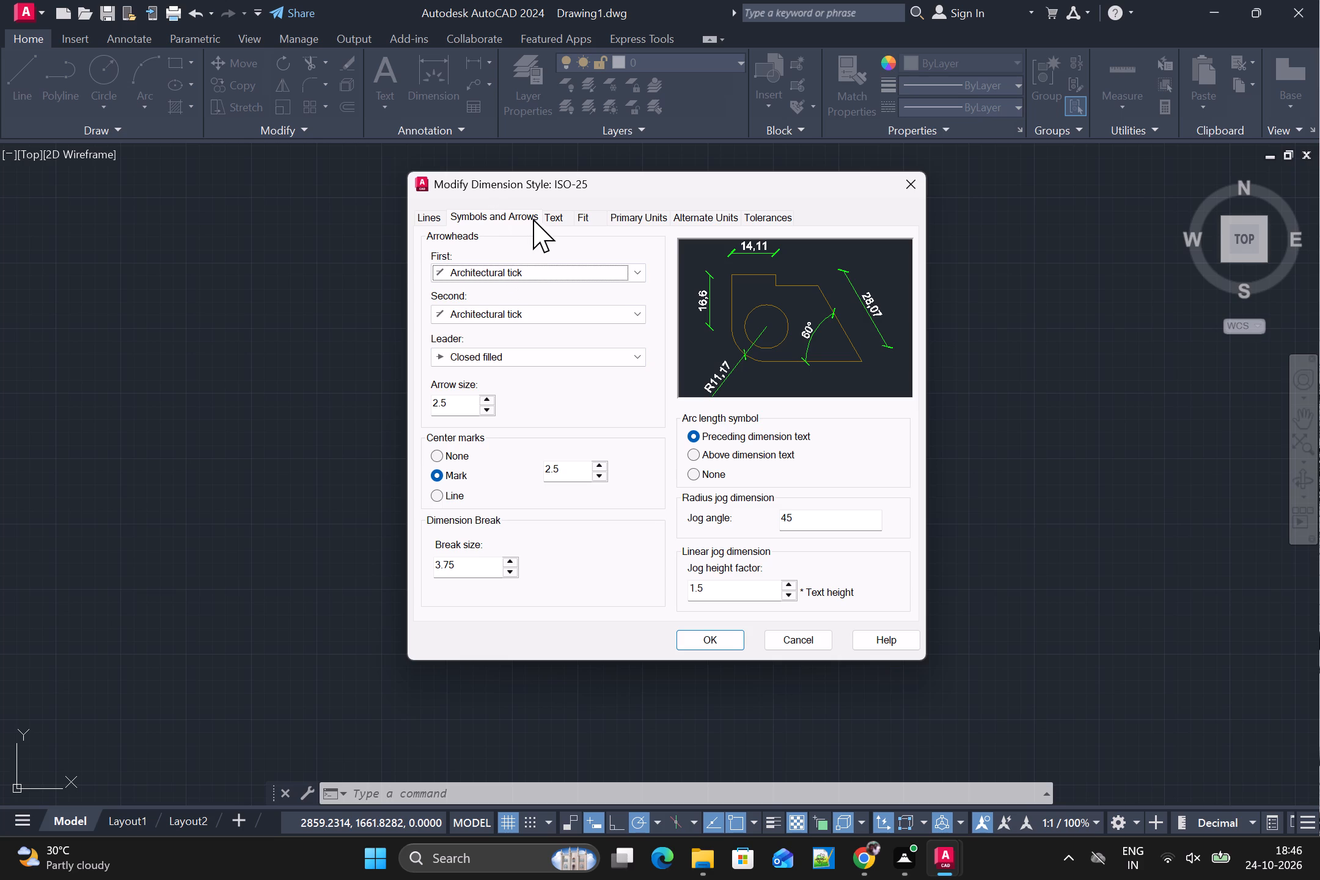
Set the ISO-25 style's primary units to Architectural with 0'-0" precision and make the style current.
{"action": "left_click", "coordinate": [560, 220]}
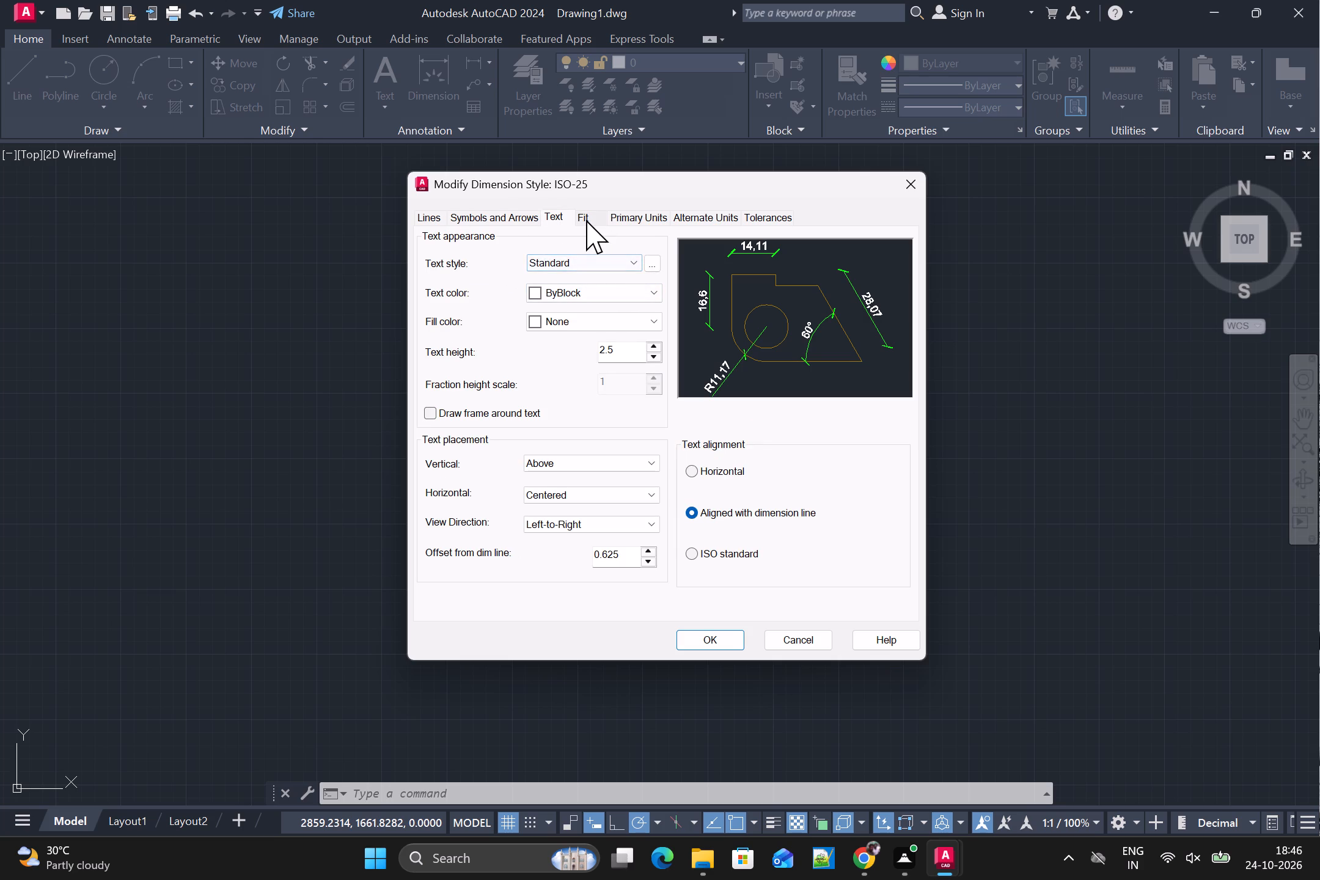
{"action": "left_click", "coordinate": [585, 219]}
{"action": "left_click", "coordinate": [631, 219]}
{"action": "left_click", "coordinate": [628, 251]}
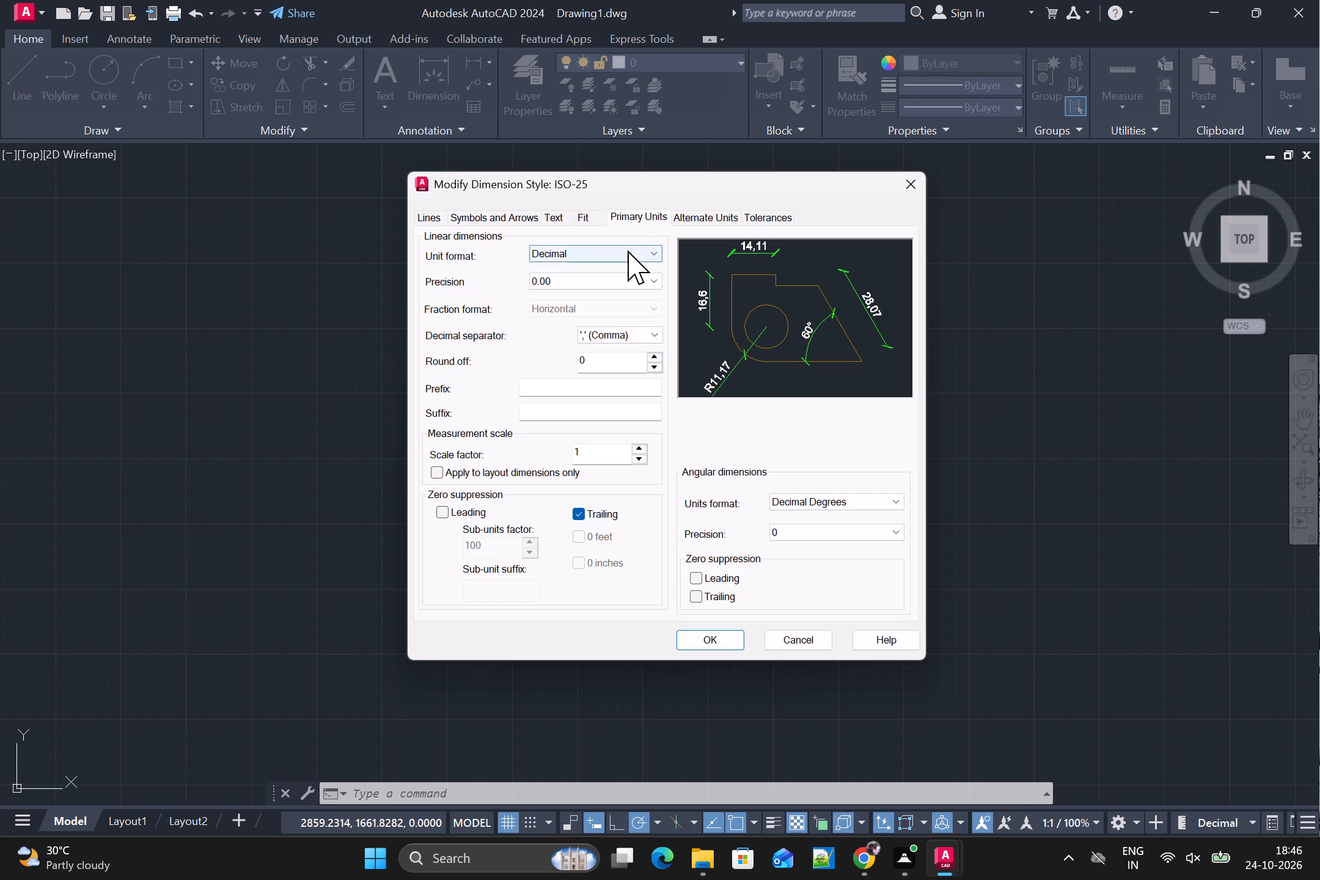
{"action": "left_click", "coordinate": [571, 301]}
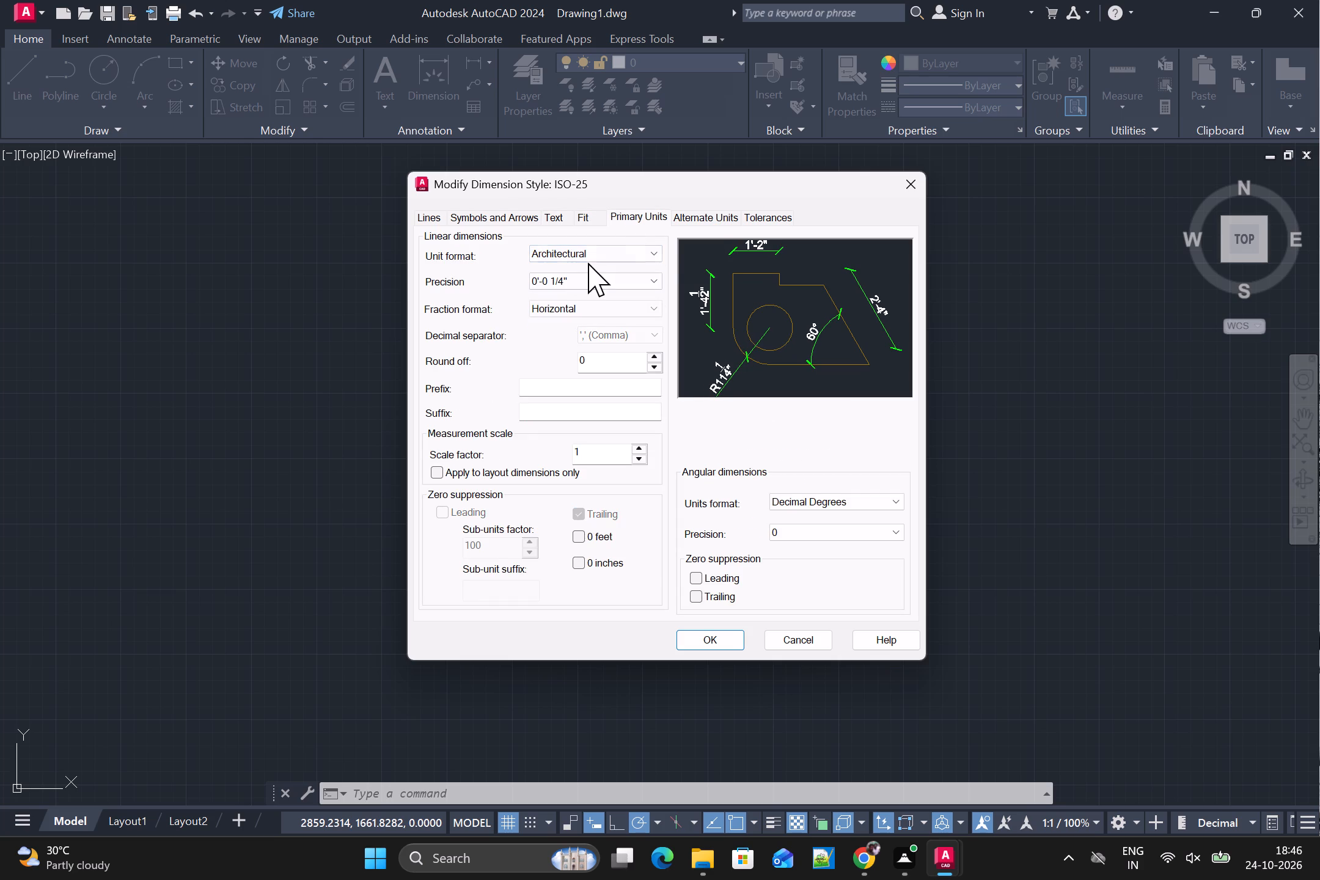
{"action": "left_click", "coordinate": [579, 291]}
{"action": "left_click", "coordinate": [585, 278]}
{"action": "left_click", "coordinate": [564, 292]}
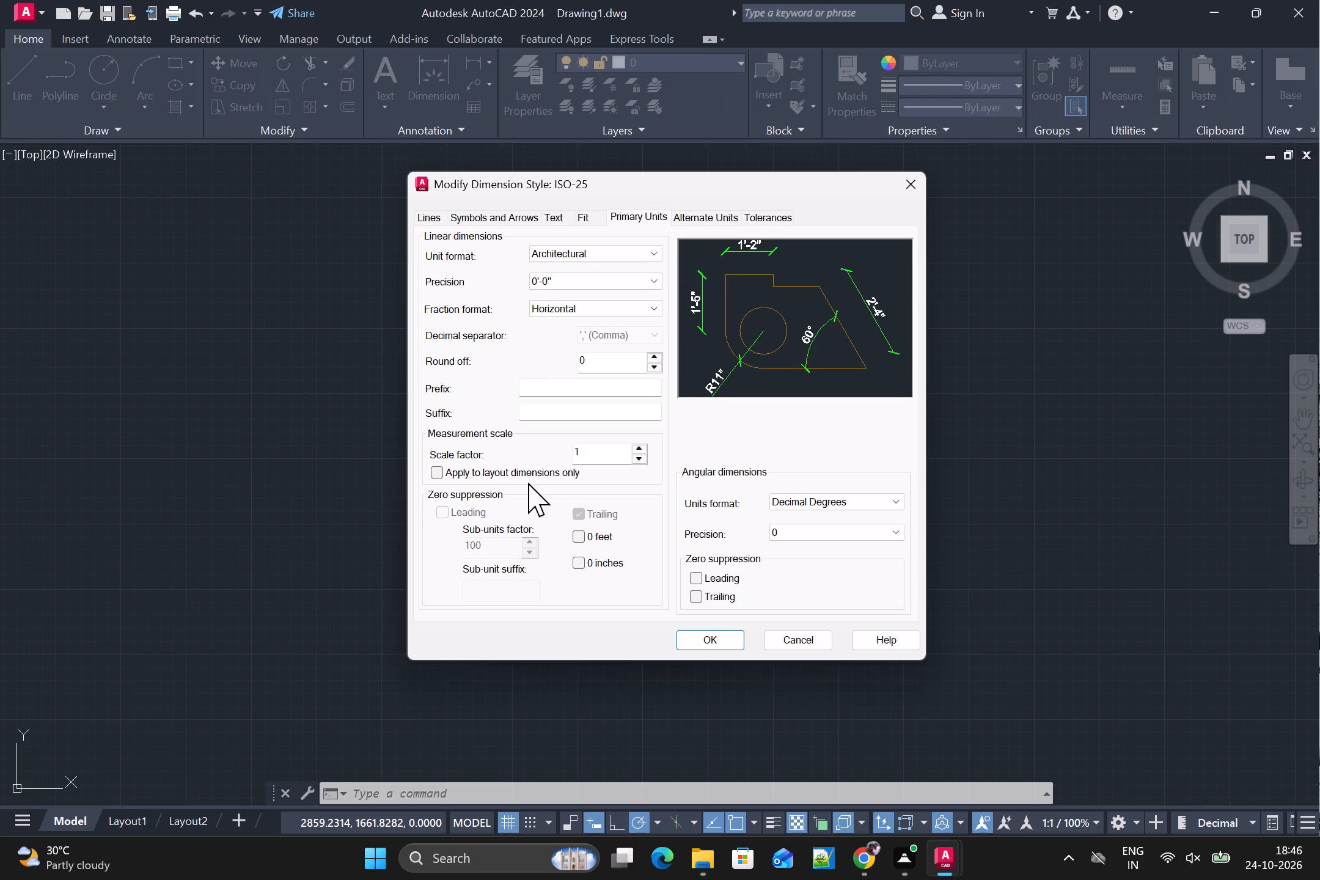
{"action": "left_click", "coordinate": [725, 637]}
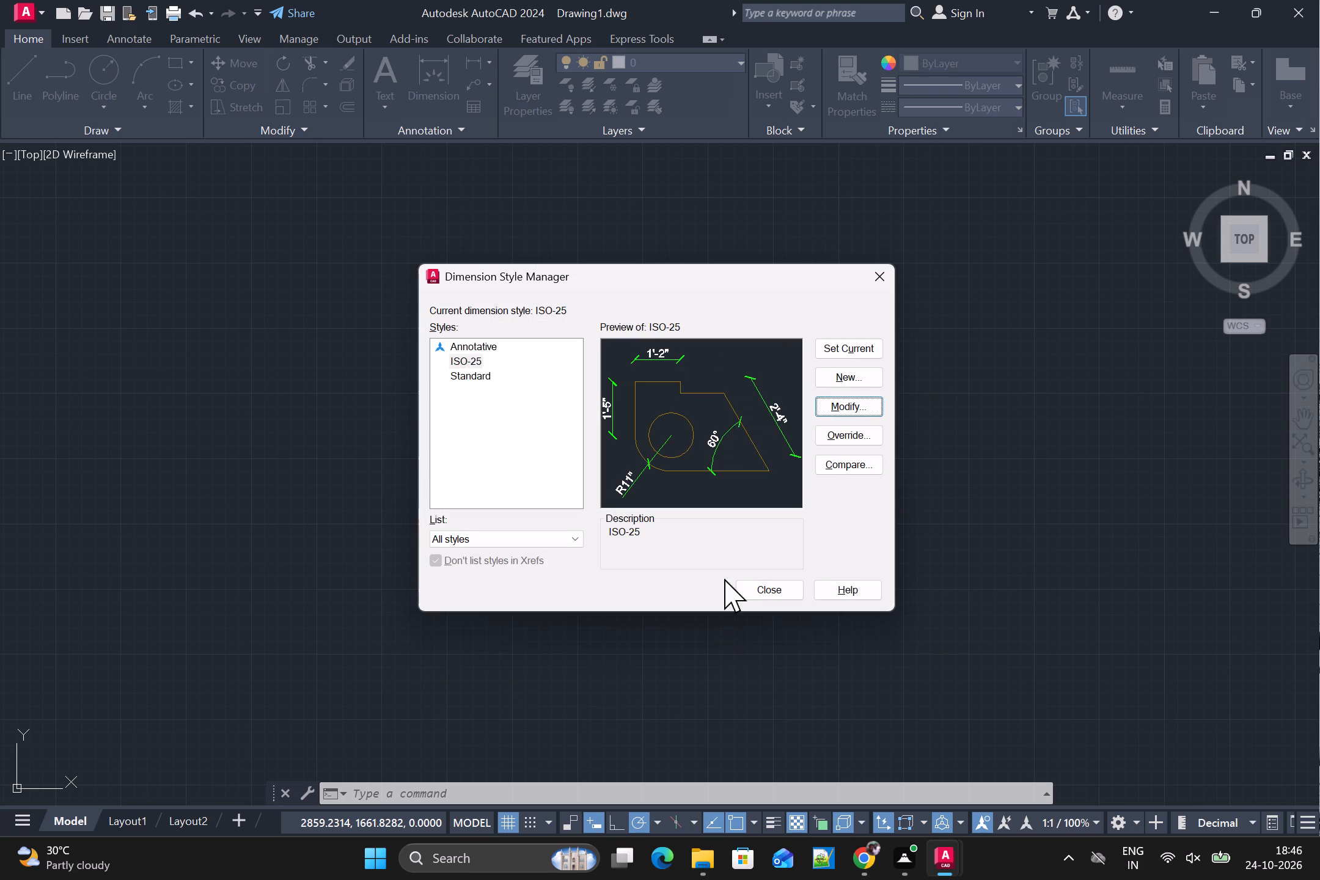
{"action": "left_click", "coordinate": [841, 343]}
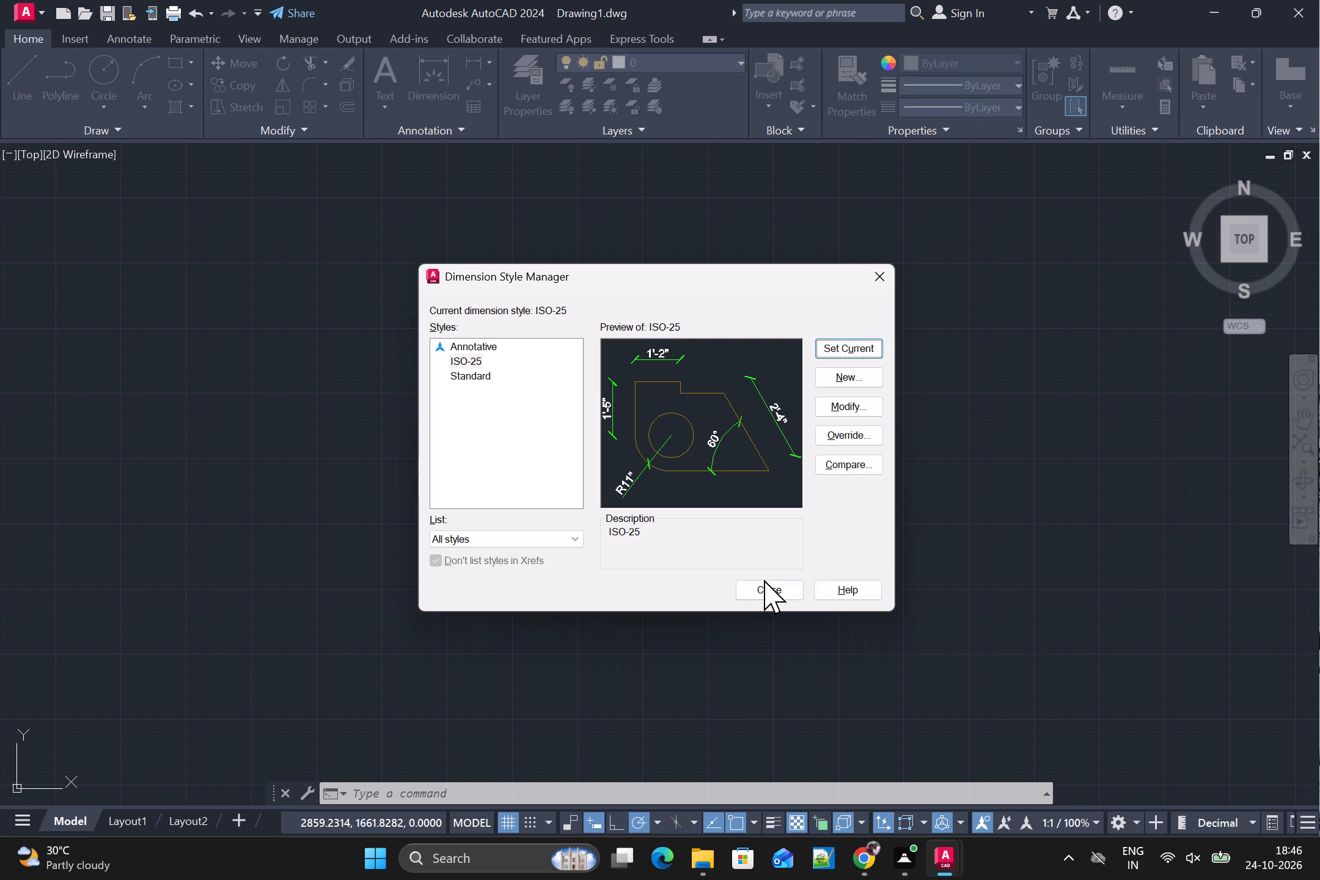
{"action": "left_click", "coordinate": [768, 580]}
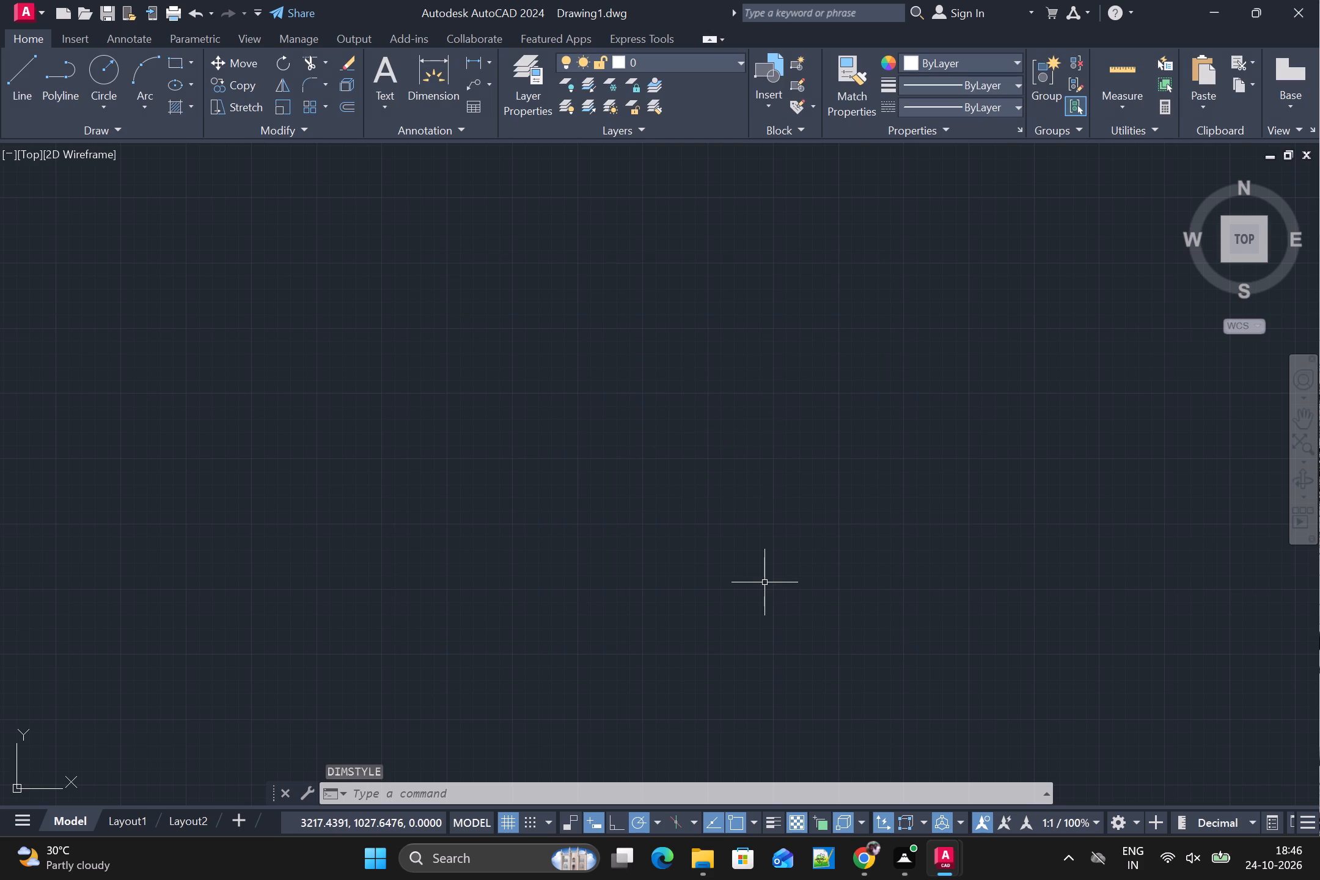
Configure the drawing units to Architectural length, 0'-0" precision and Inches insertion scale, and recheck the settings.
{"action": "type", "text": "UNITS"}
{"action": "key", "text": "Return"}
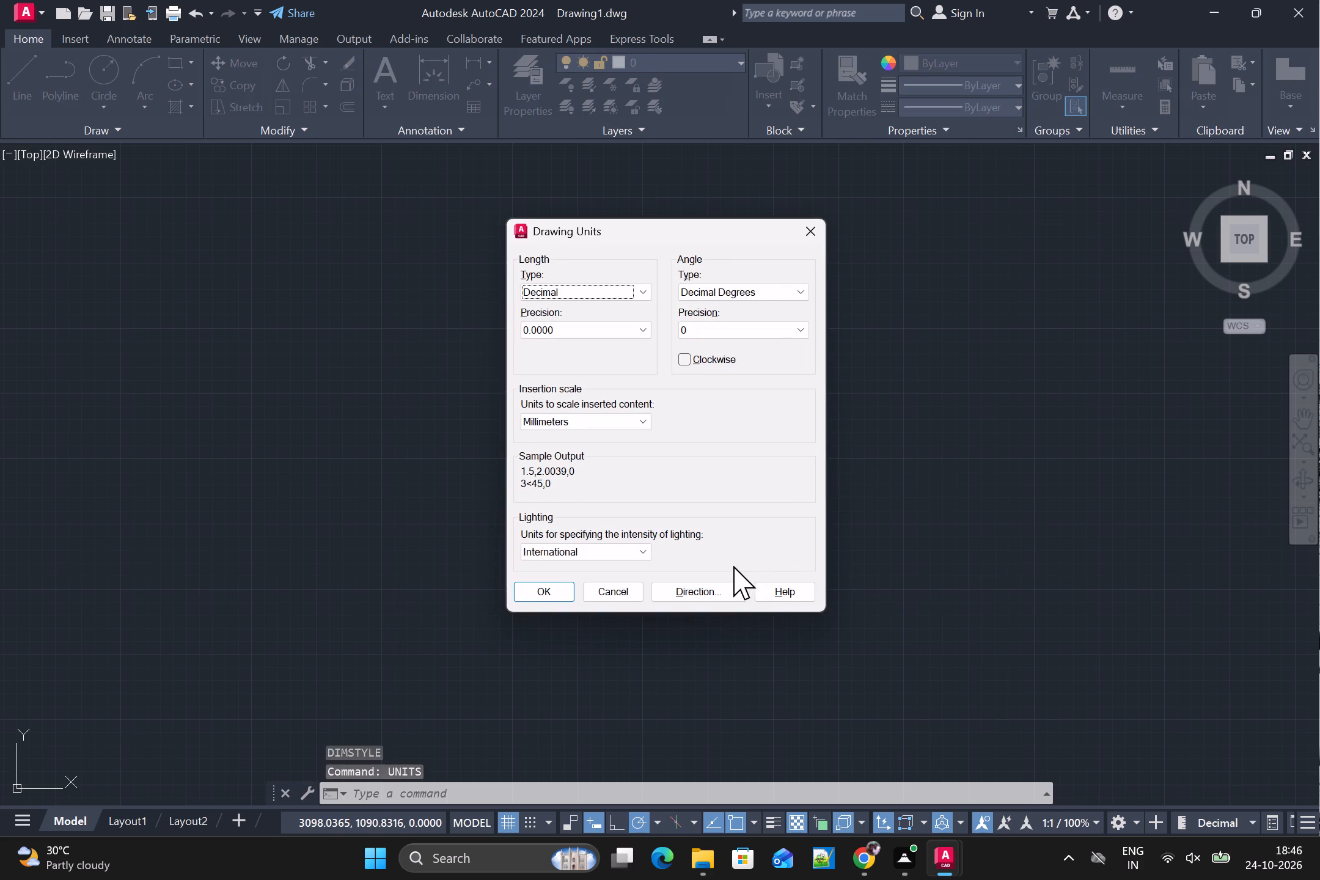
{"action": "left_click", "coordinate": [637, 289]}
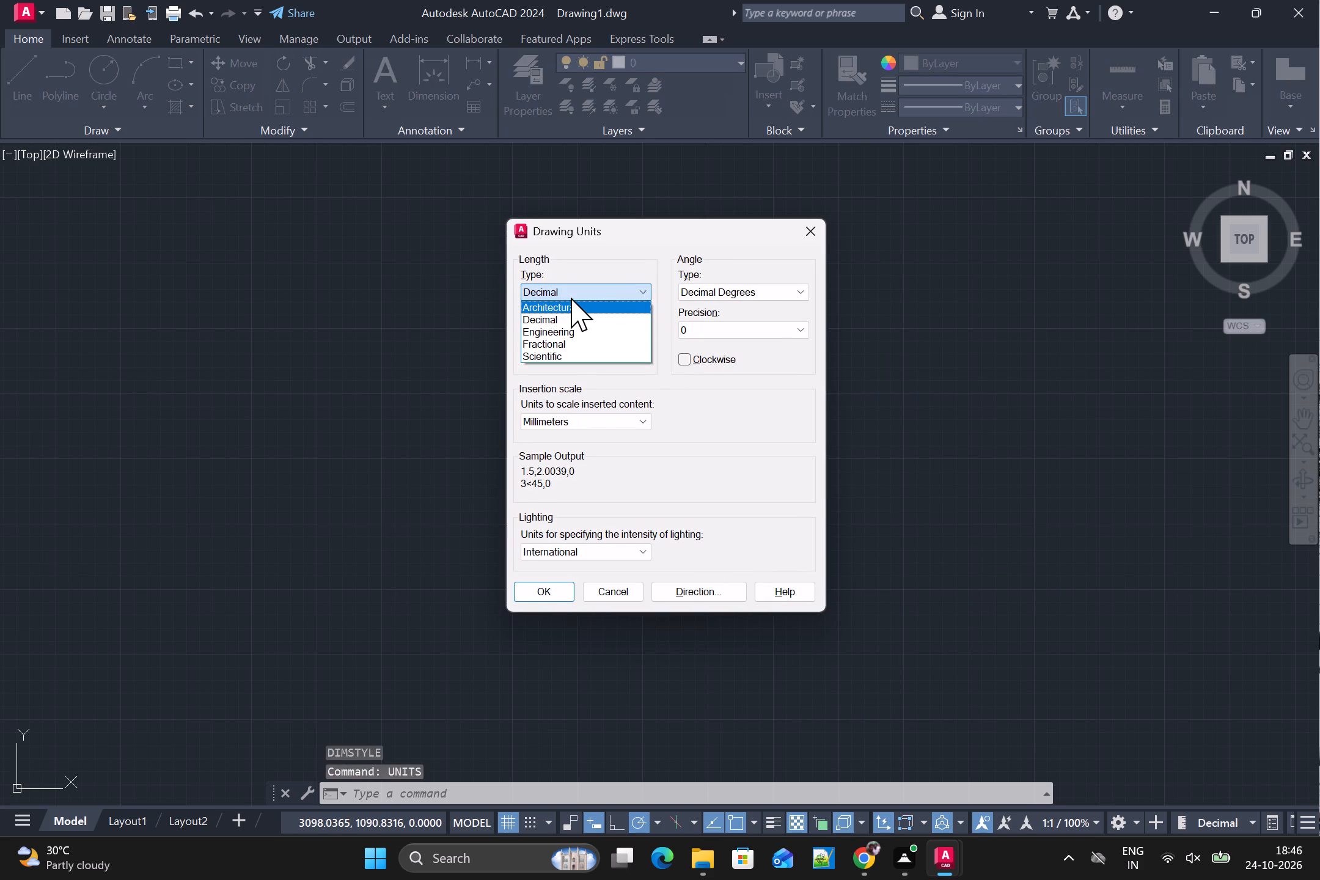
{"action": "left_click", "coordinate": [571, 298]}
{"action": "left_click", "coordinate": [621, 287]}
{"action": "left_click", "coordinate": [584, 307]}
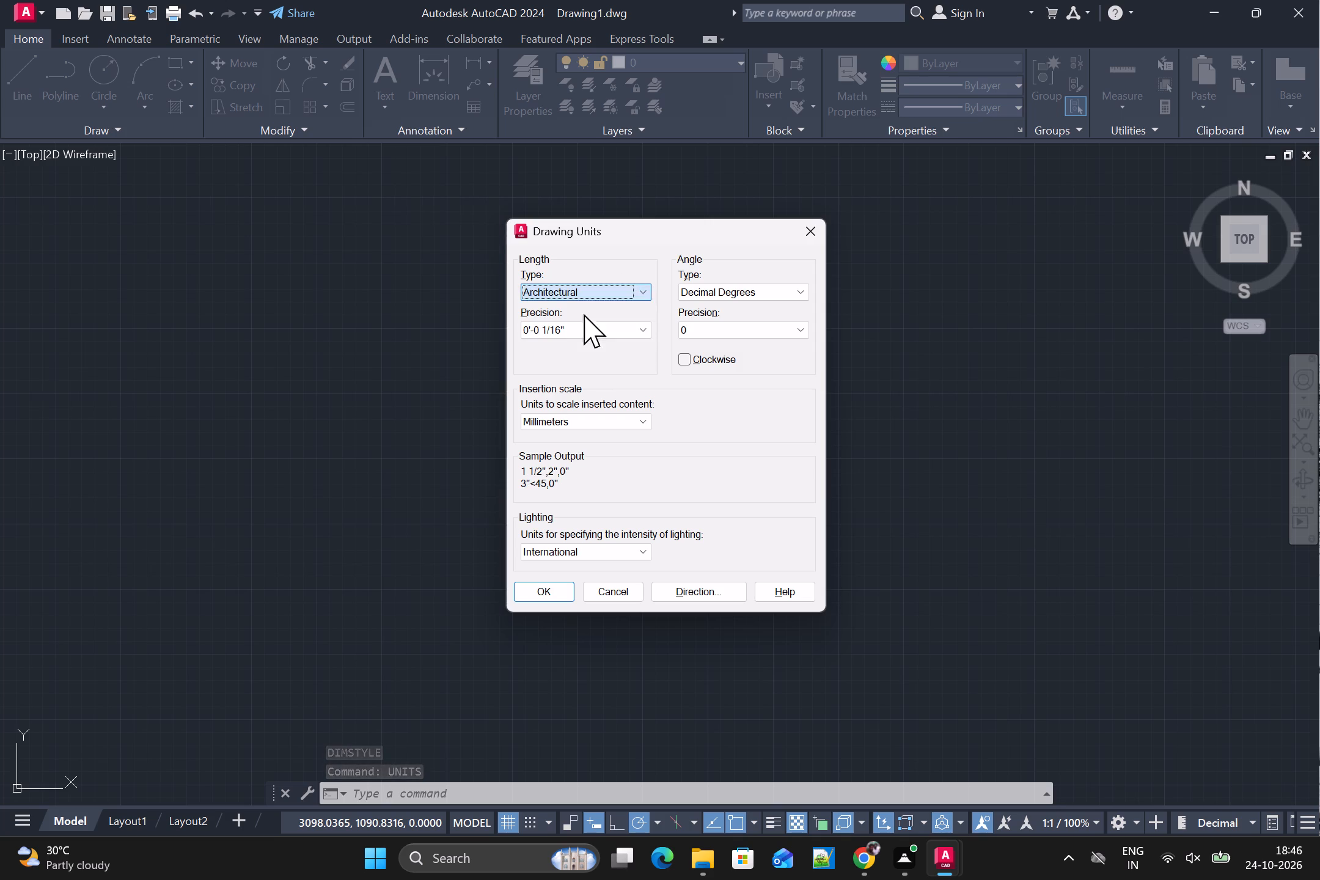
{"action": "left_click", "coordinate": [588, 334]}
{"action": "left_click", "coordinate": [568, 346]}
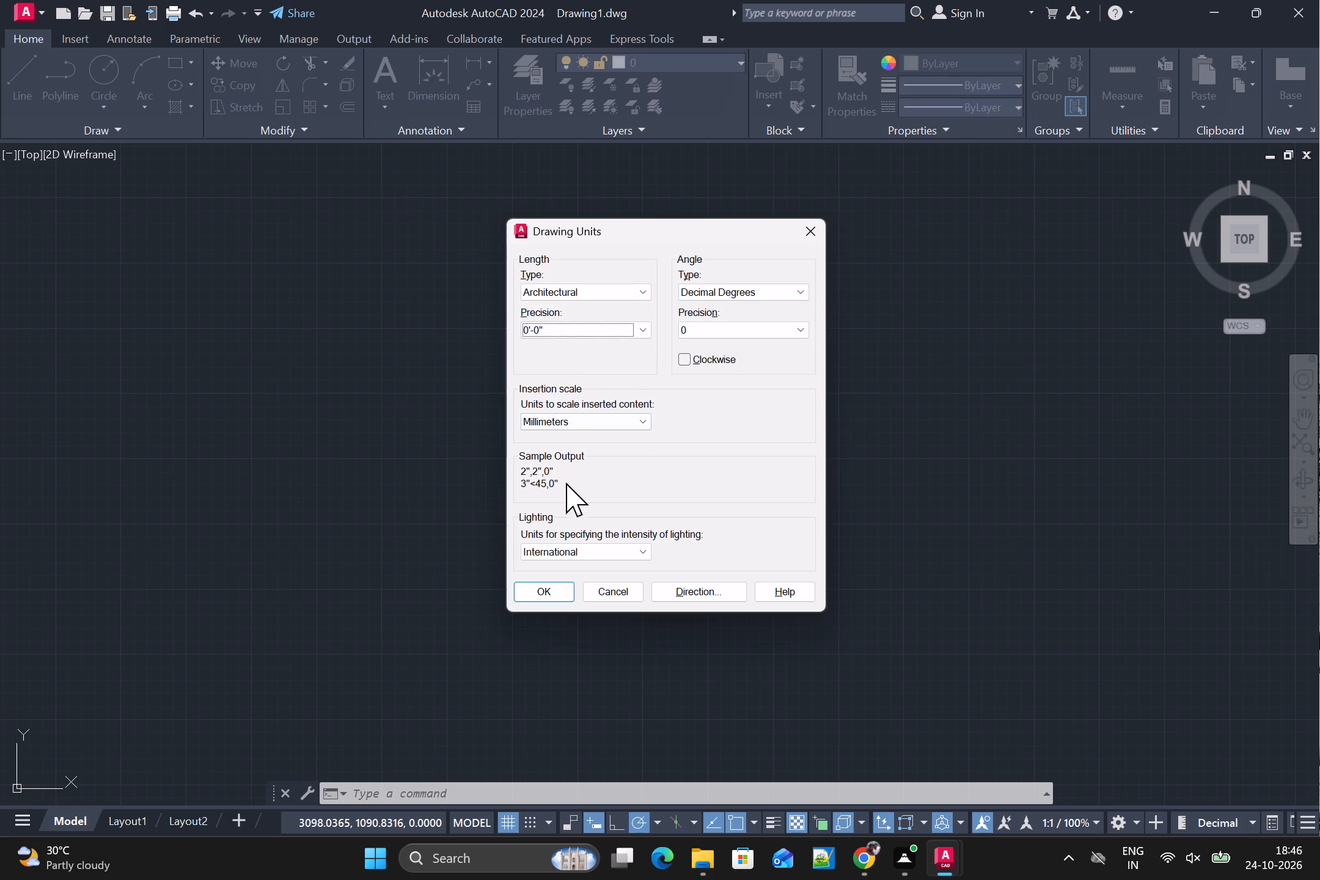
{"action": "left_click", "coordinate": [597, 418]}
{"action": "left_click", "coordinate": [574, 451]}
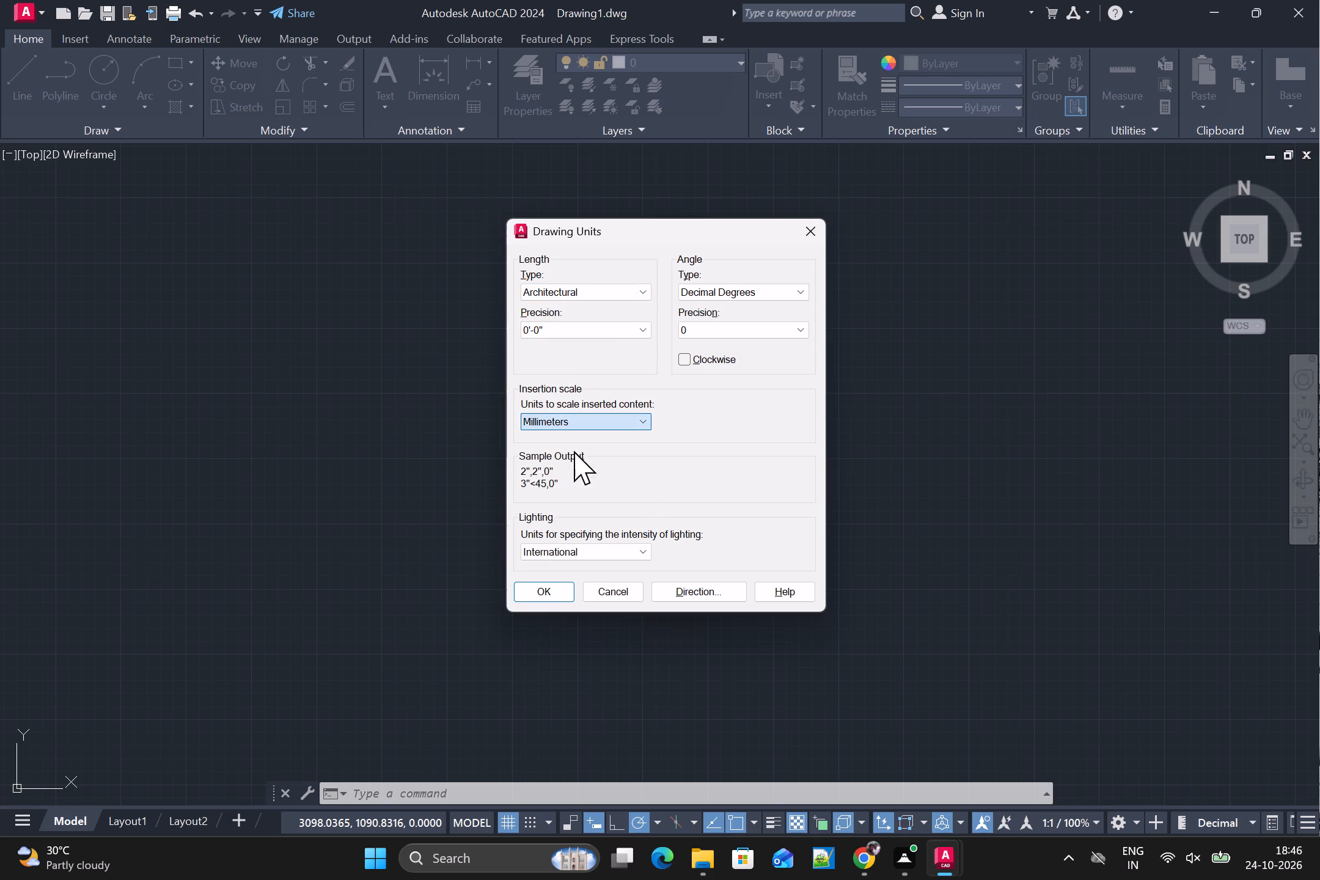
{"action": "left_click", "coordinate": [564, 588]}
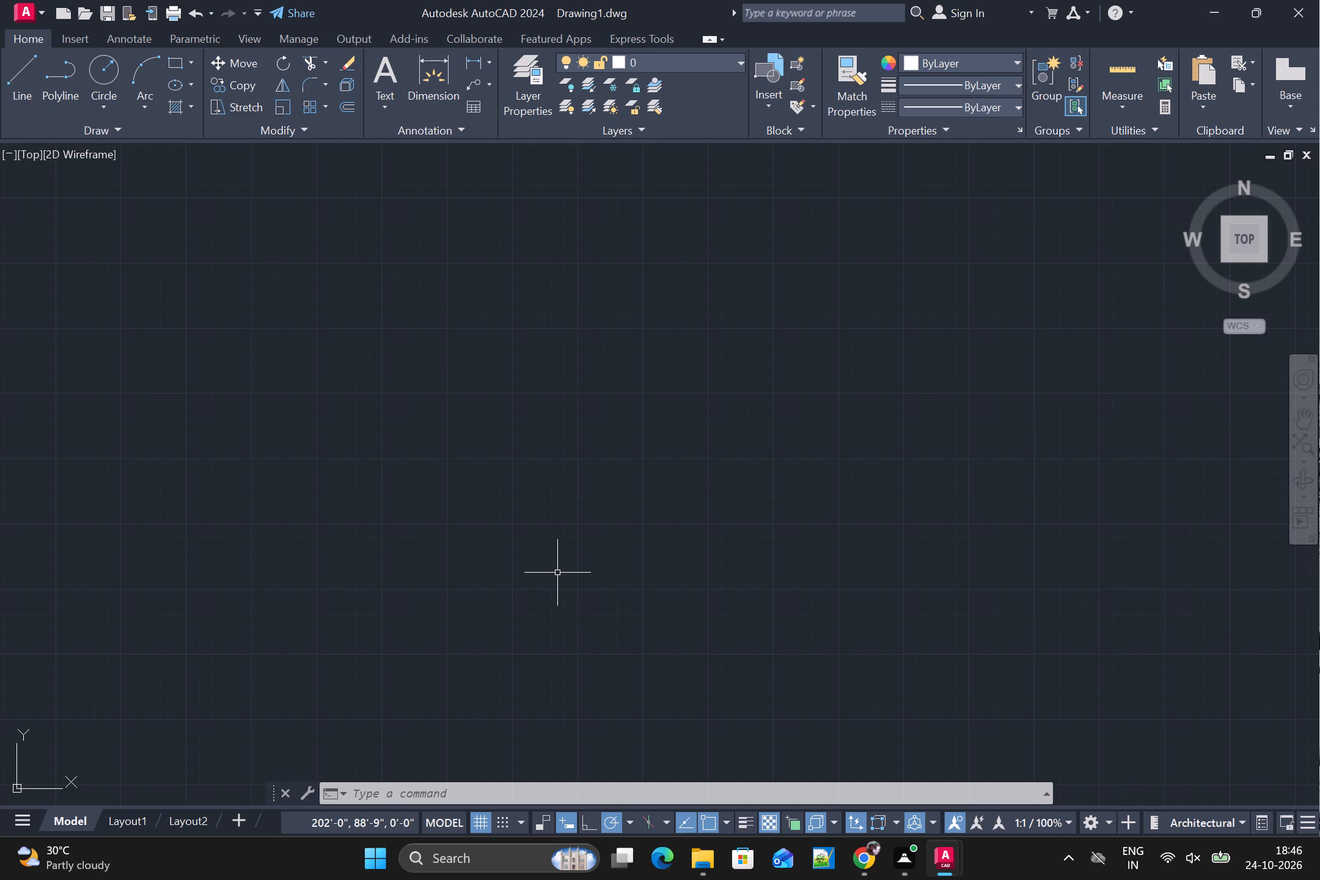
{"action": "scroll", "coordinate": [572, 584], "scroll_direction": "down", "scroll_amount": 1}
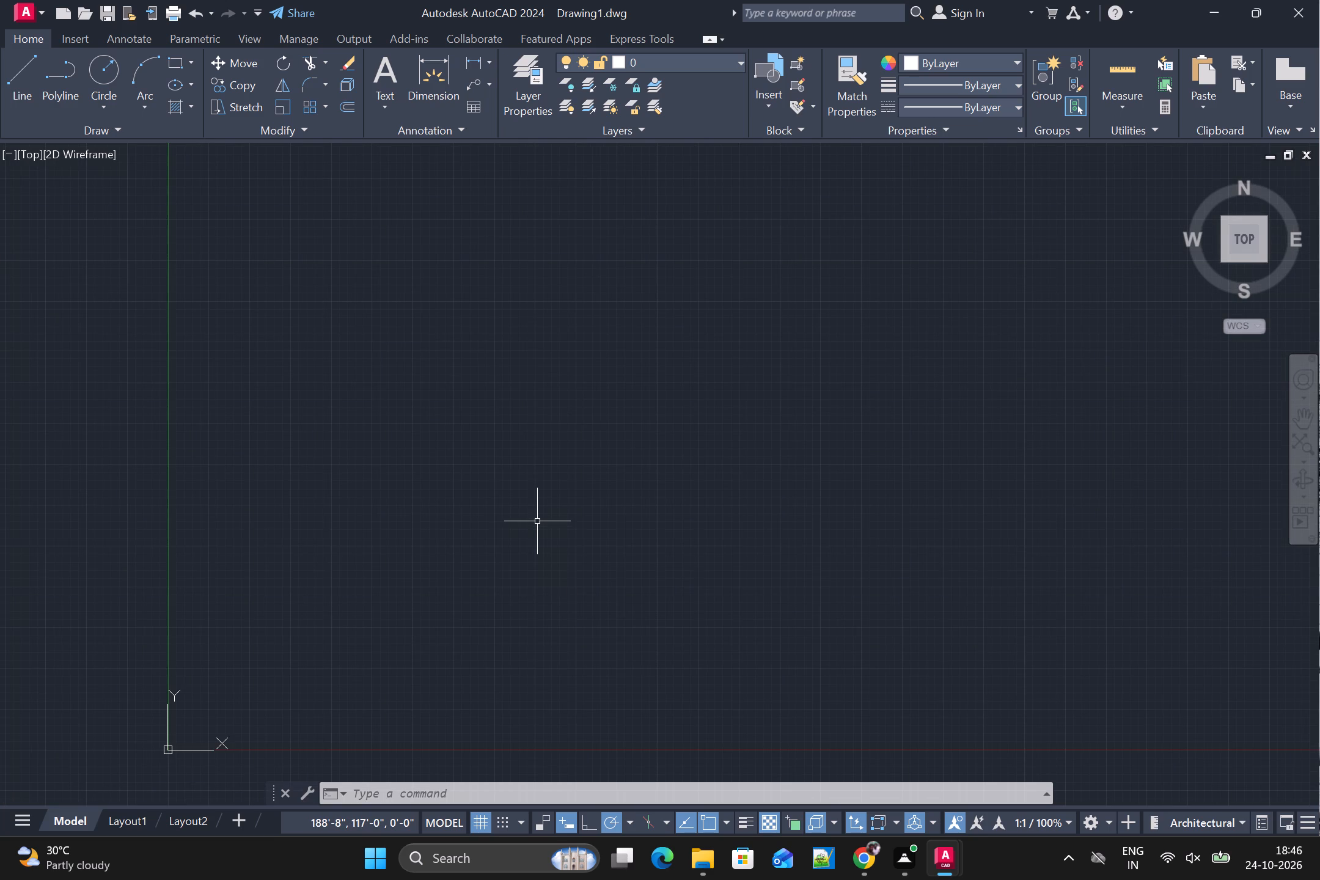
{"action": "type", "text": "UNITS"}
{"action": "key", "text": "Return"}
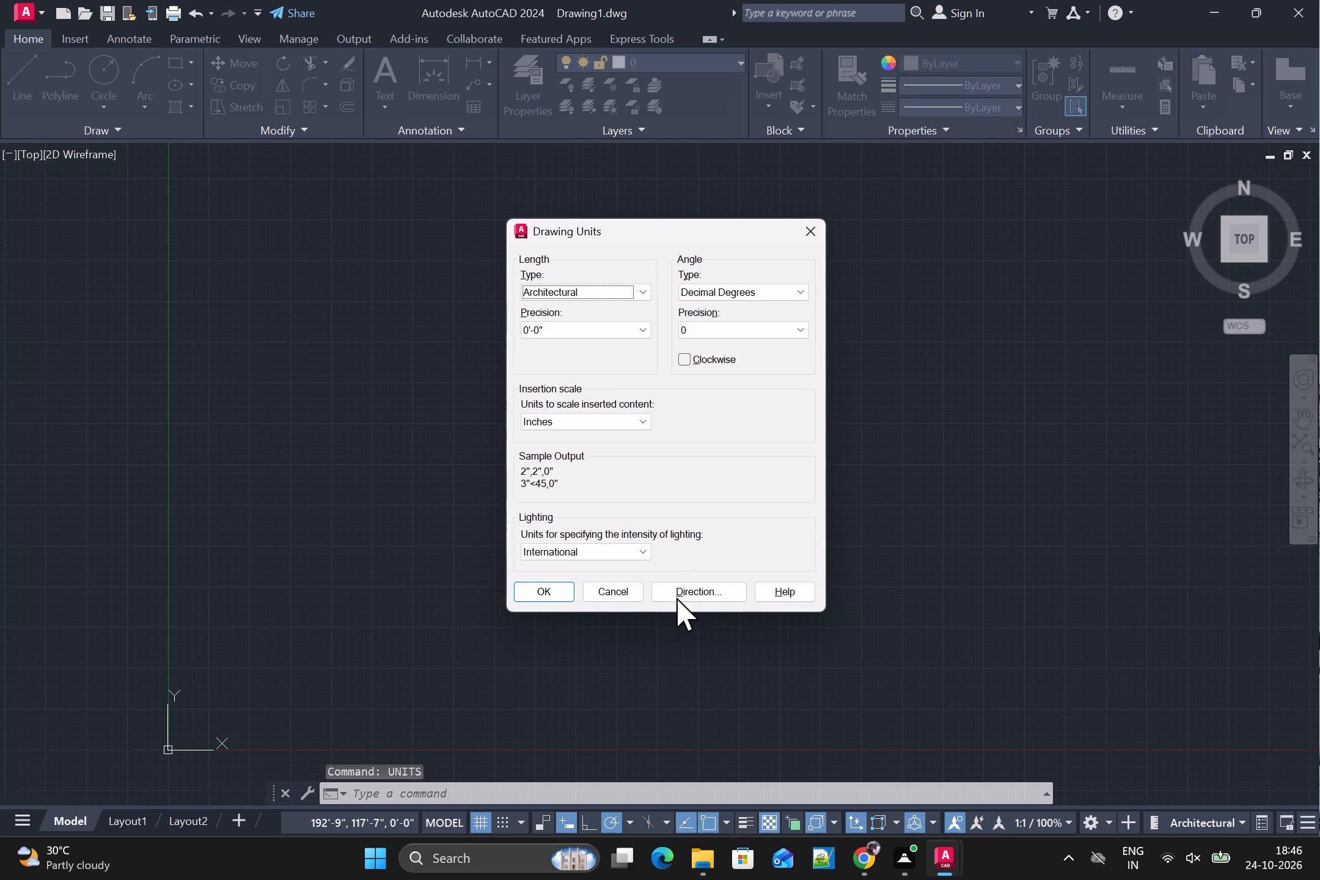
{"action": "left_click", "coordinate": [557, 596]}
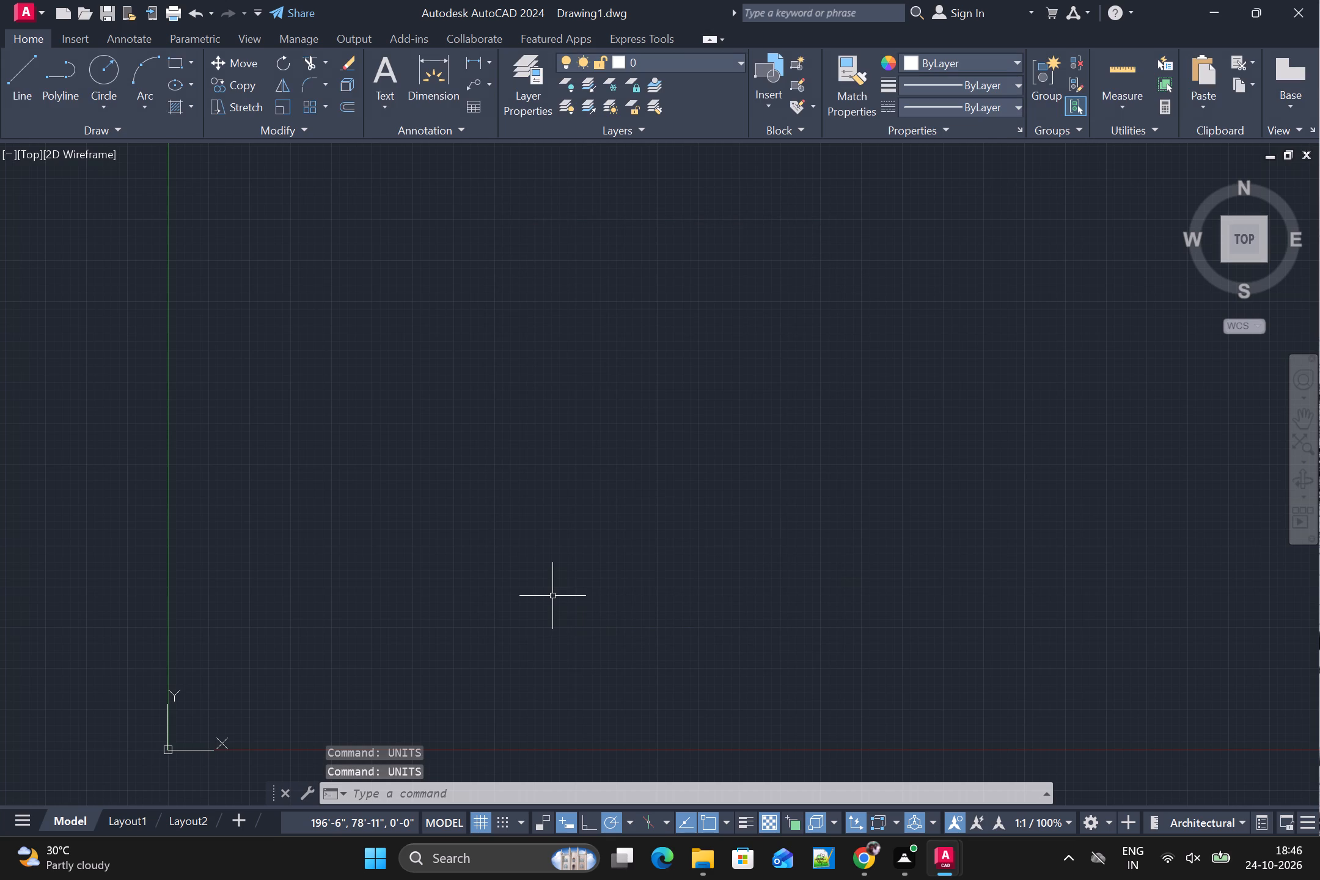
Turn off the drawing grid.
{"action": "left_click", "coordinate": [482, 825]}
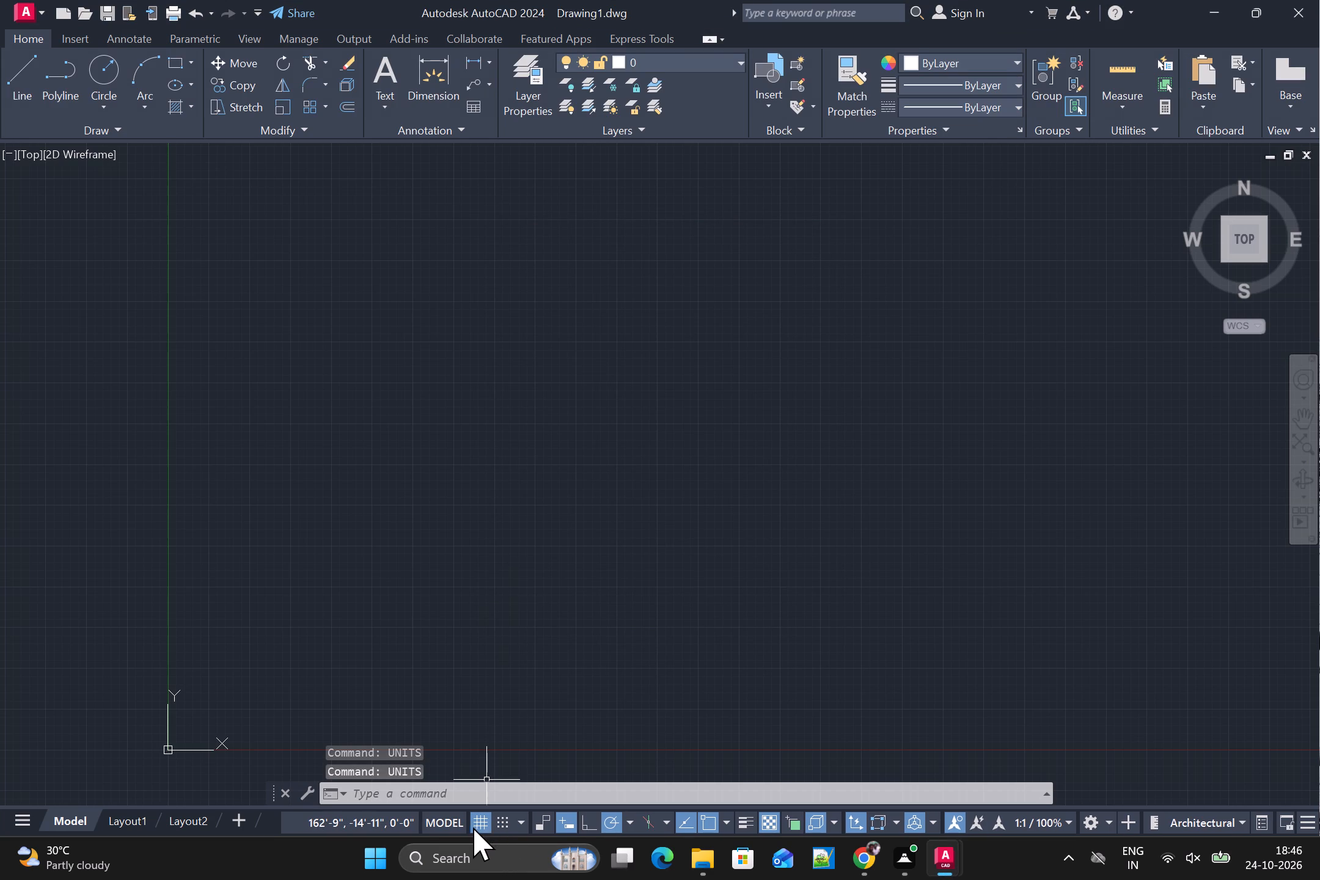
{"action": "left_click", "coordinate": [479, 823]}
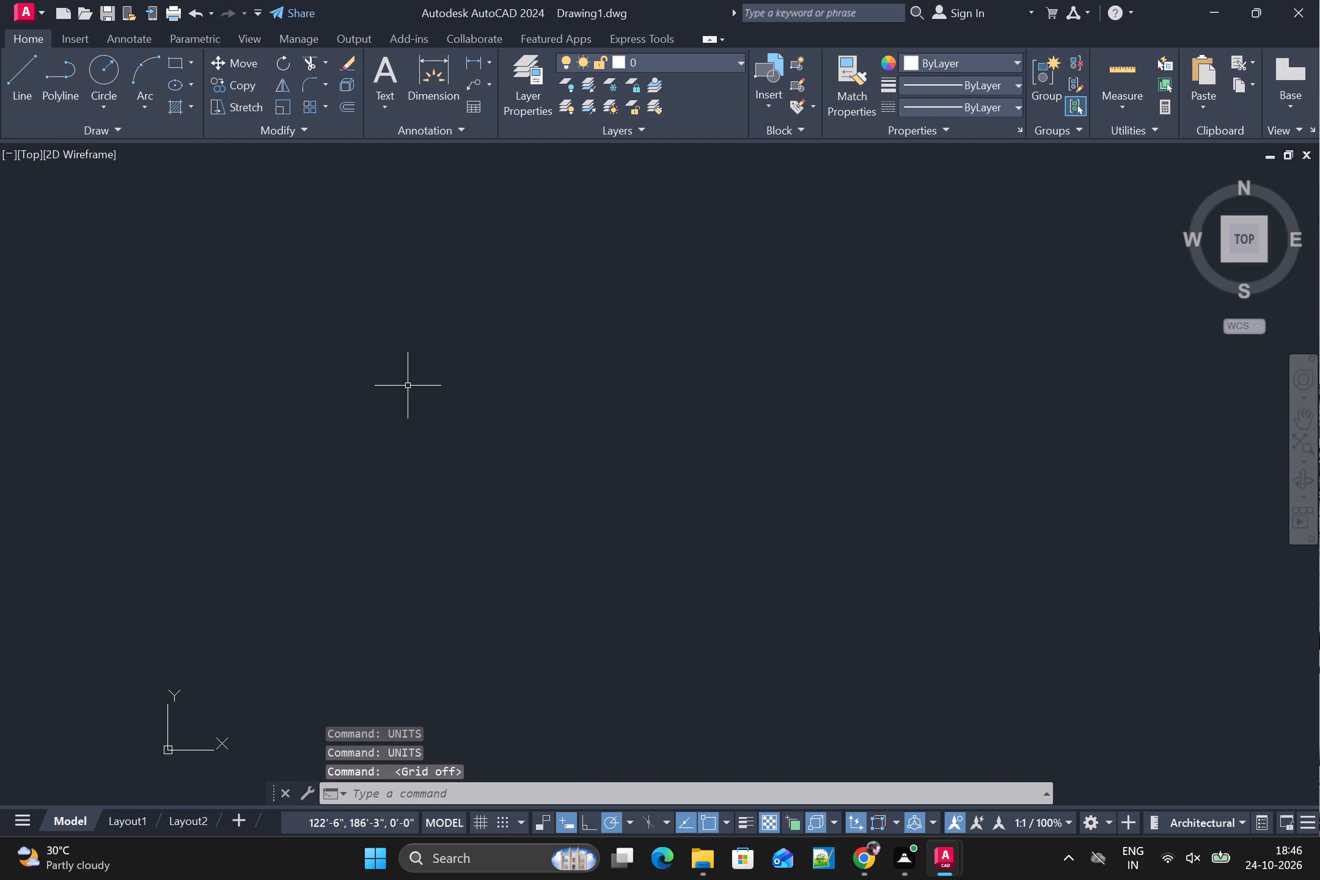
Draw a rectangle 35' wide and 45' high for the plan's outer boundary.
{"action": "type", "text": "REC"}
{"action": "key", "text": "space"}
{"action": "left_click", "coordinate": [454, 341]}
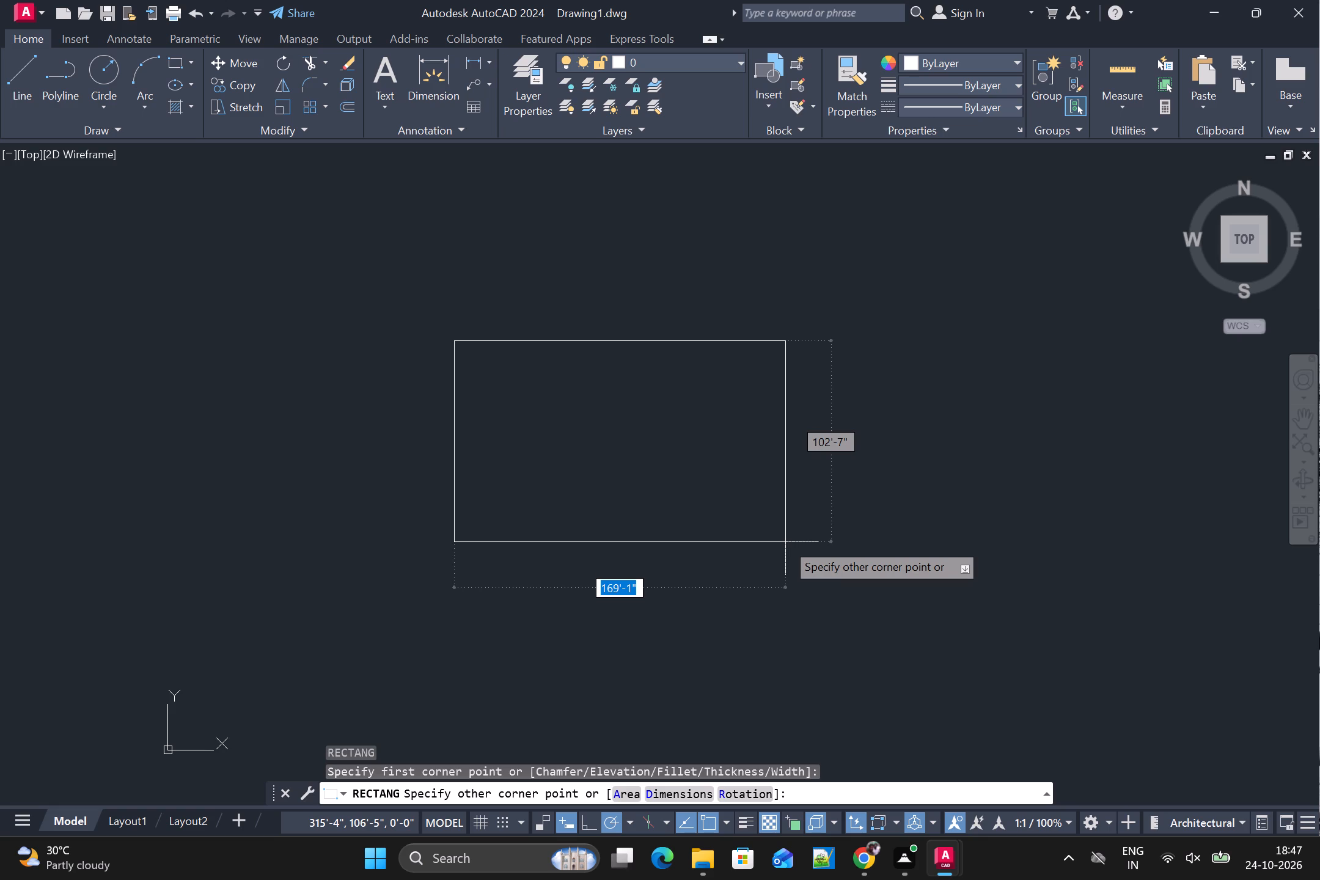
{"action": "type", "text": "35"}
{"action": "key", "text": "apostrophe"}
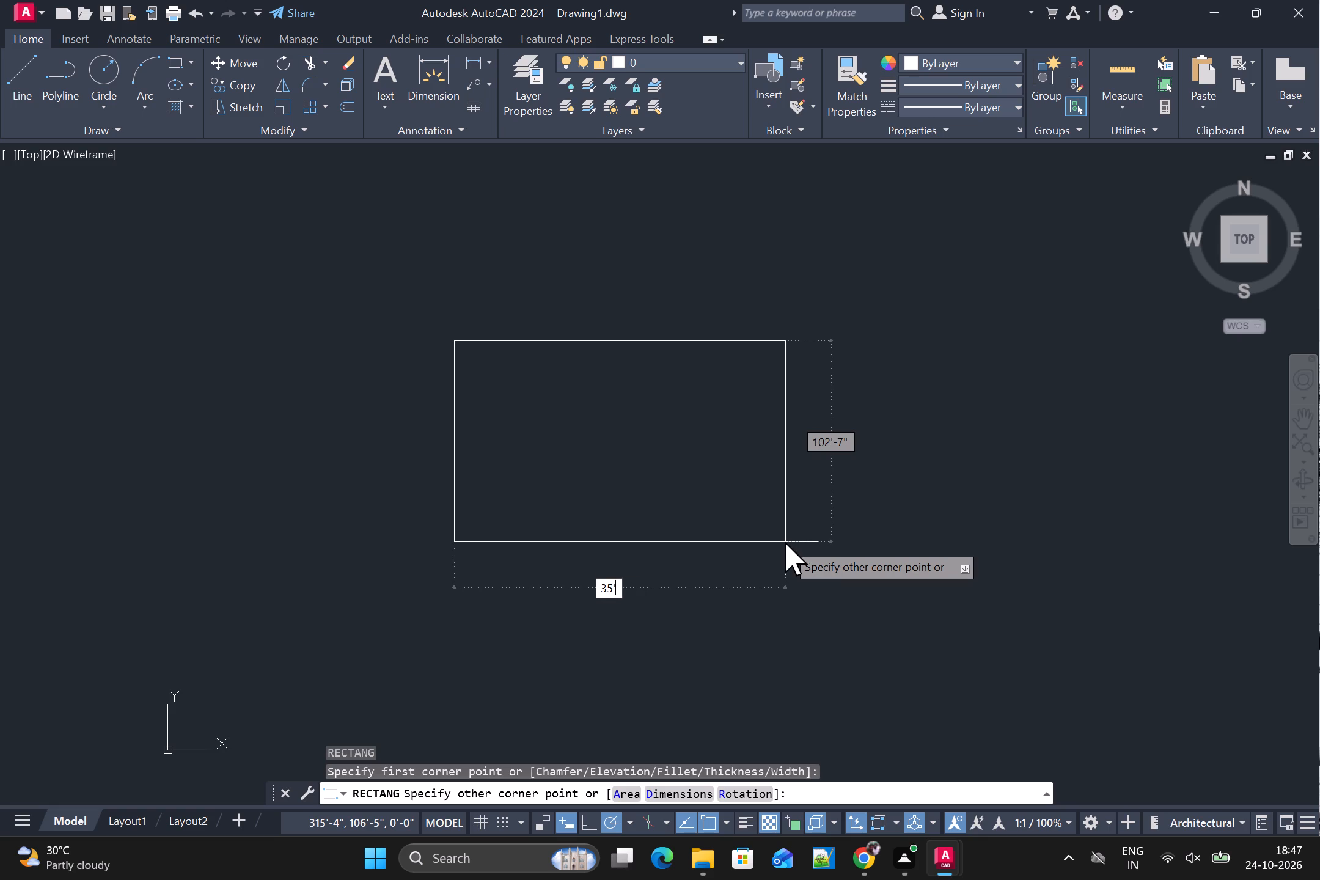
{"action": "key", "text": "Tab"}
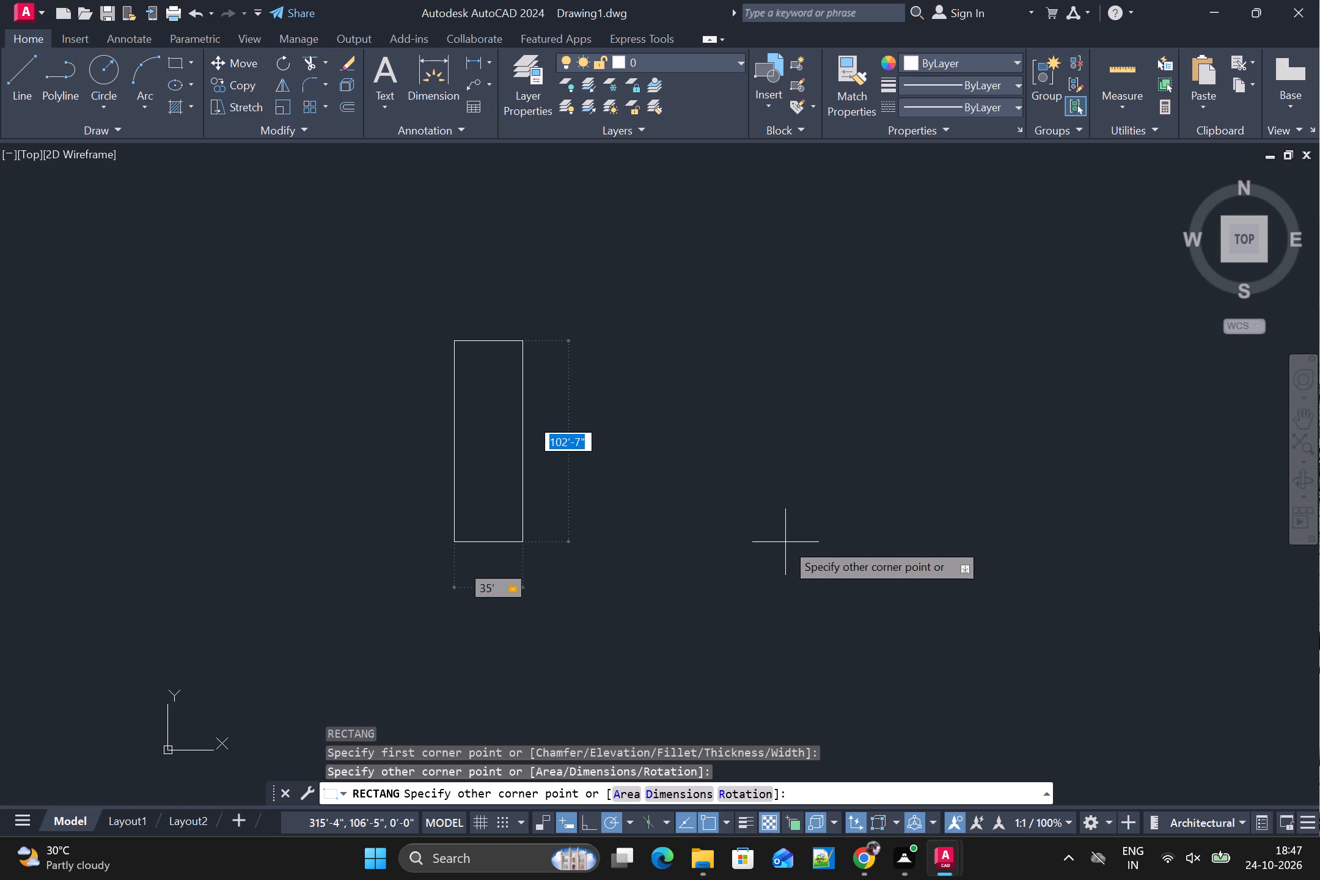
{"action": "type", "text": "45'"}
{"action": "key", "text": "Return"}
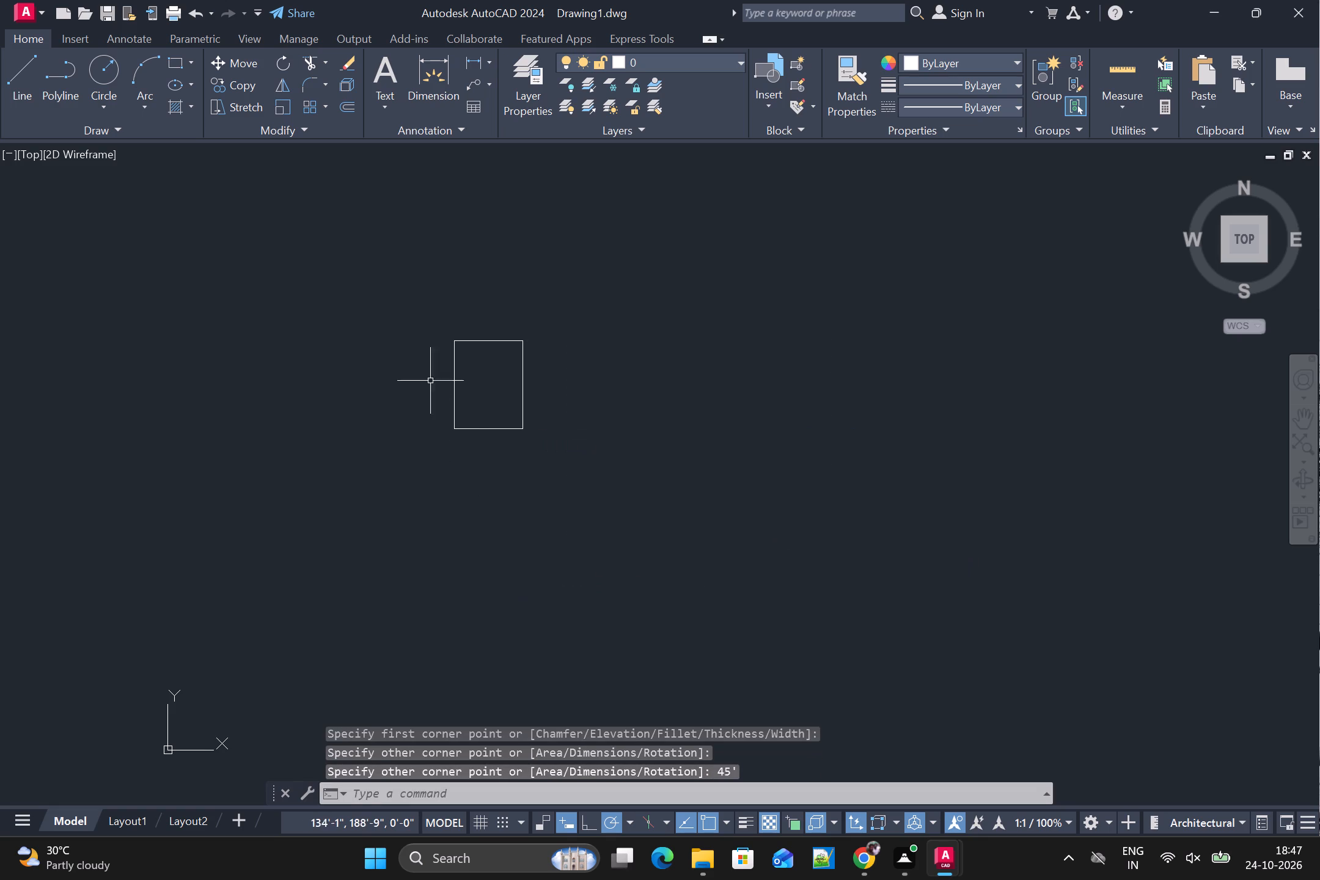
Offset the outer rectangle 9" inward using the Through option to form the outer wall thickness.
{"action": "scroll", "coordinate": [469, 352], "scroll_direction": "up", "scroll_amount": 3}
{"action": "key", "text": "o"}
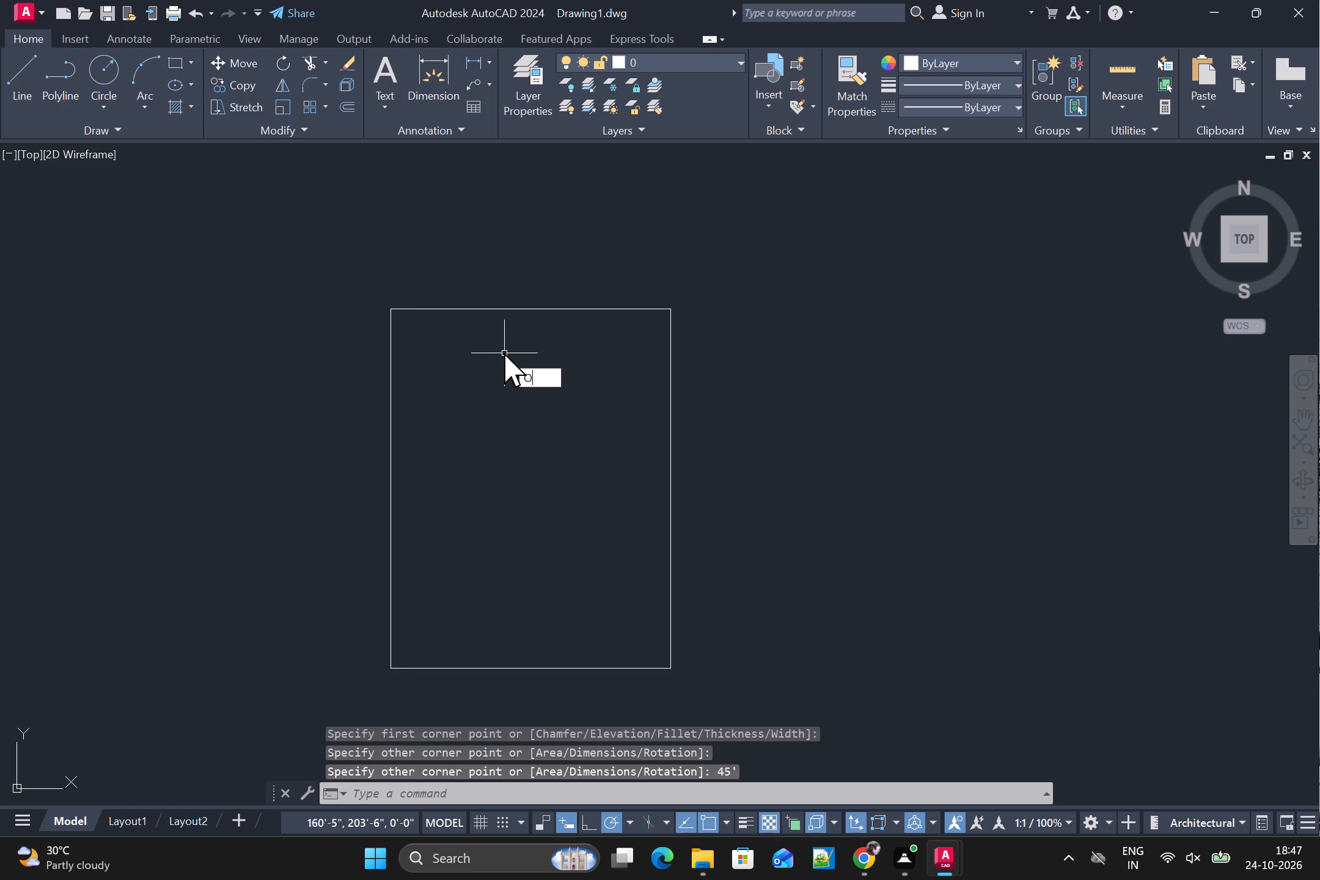
{"action": "key", "text": "Return"}
{"action": "key", "text": "t"}
{"action": "key", "text": "Return"}
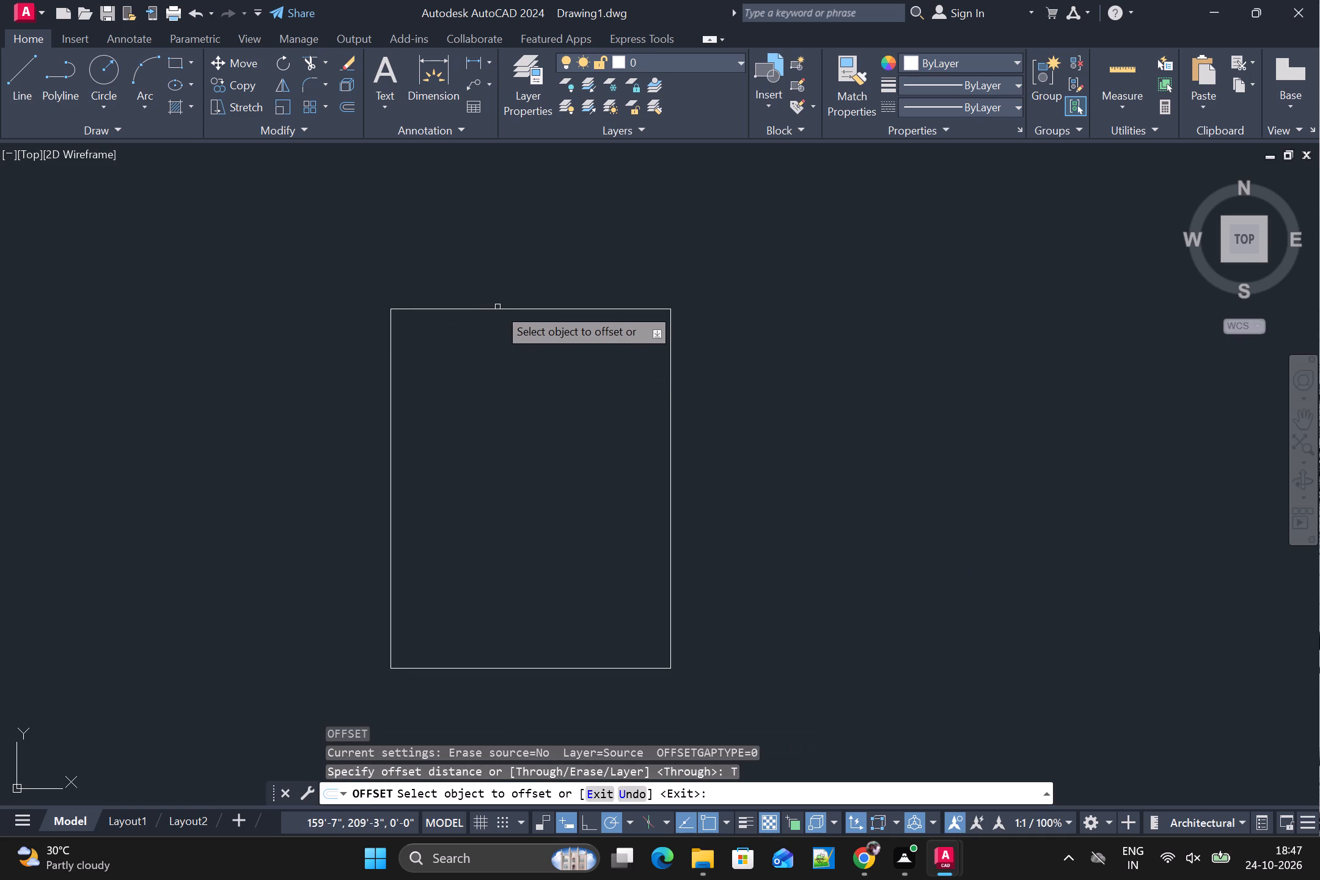
{"action": "left_click", "coordinate": [497, 309]}
{"action": "key", "text": "9"}
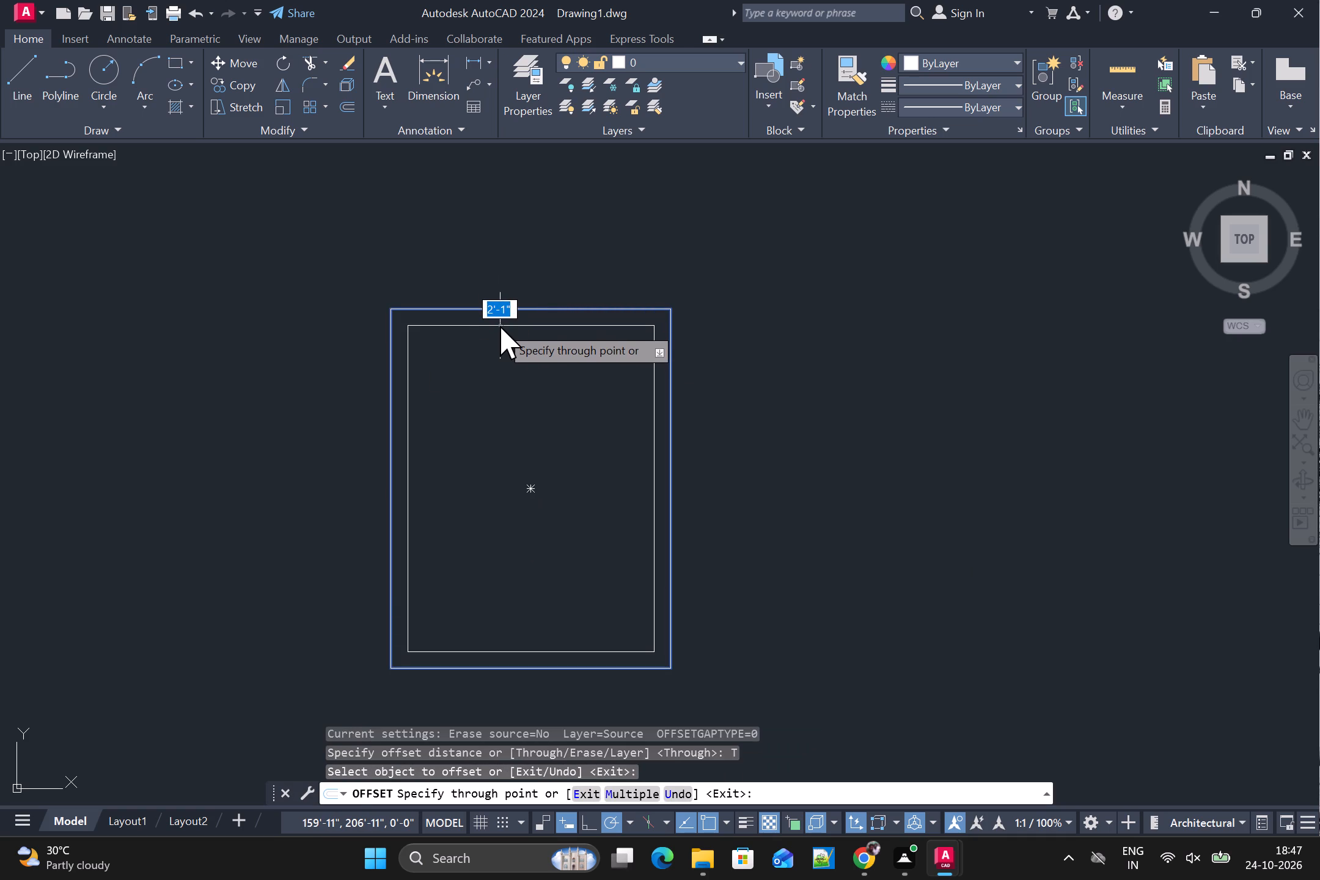
{"action": "key", "text": "shift+quotedbl"}
{"action": "key", "text": "Return"}
{"action": "scroll", "coordinate": [500, 326], "scroll_direction": "up", "scroll_amount": 1}
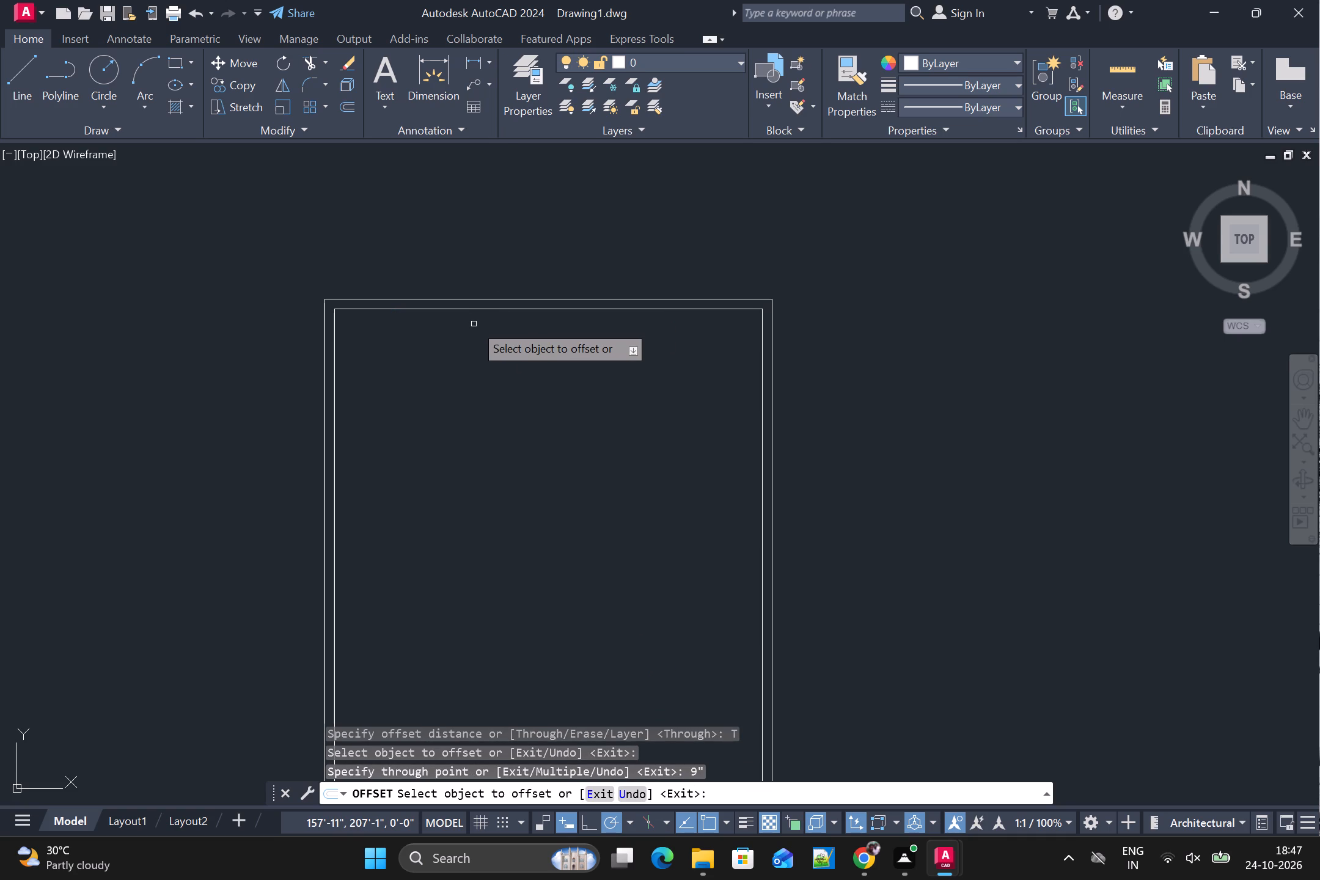
Explode the inner wall rectangle into separate lines.
{"action": "key", "text": "Escape"}
{"action": "left_click", "coordinate": [485, 312]}
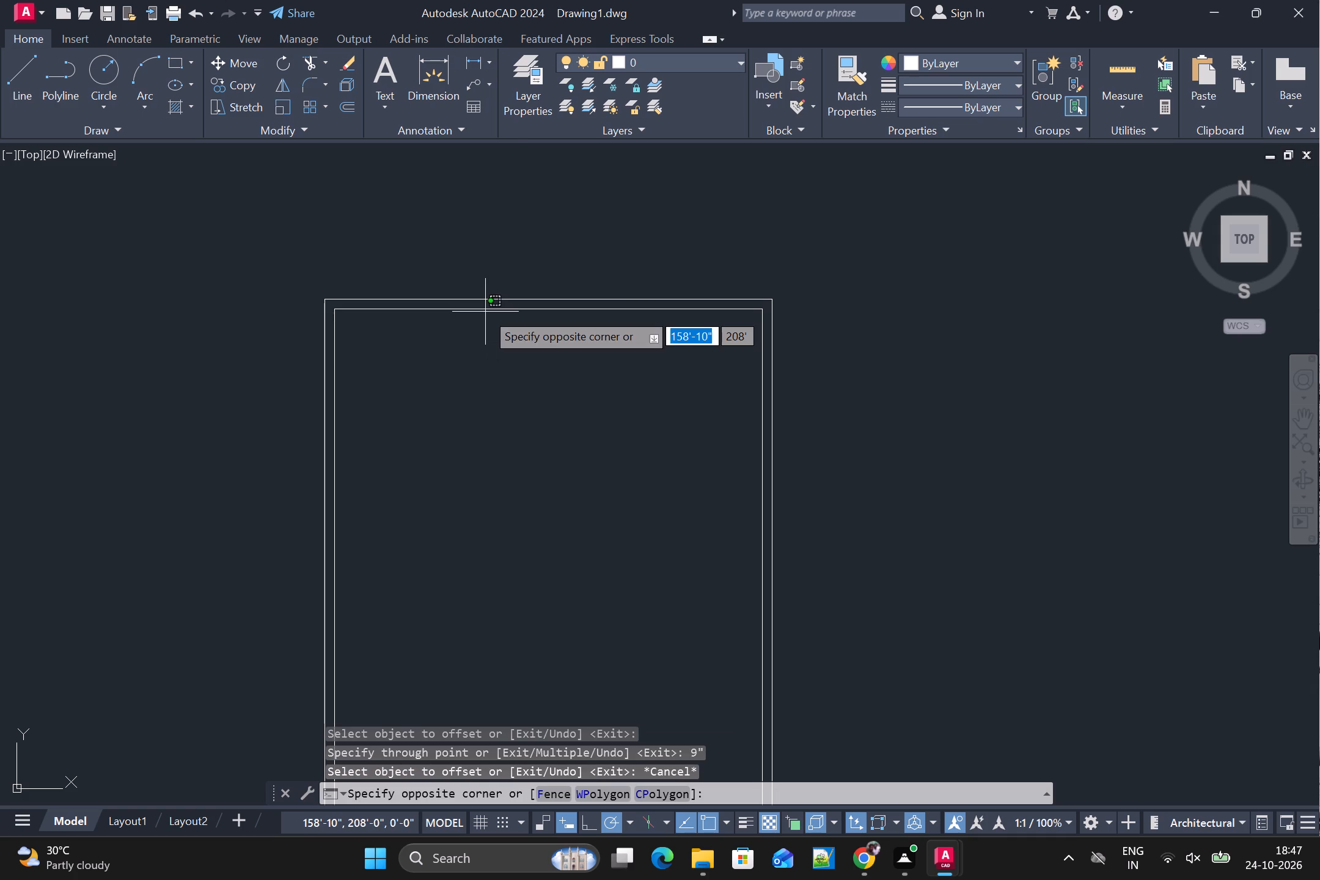
{"action": "left_click", "coordinate": [486, 309]}
{"action": "left_click", "coordinate": [486, 309]}
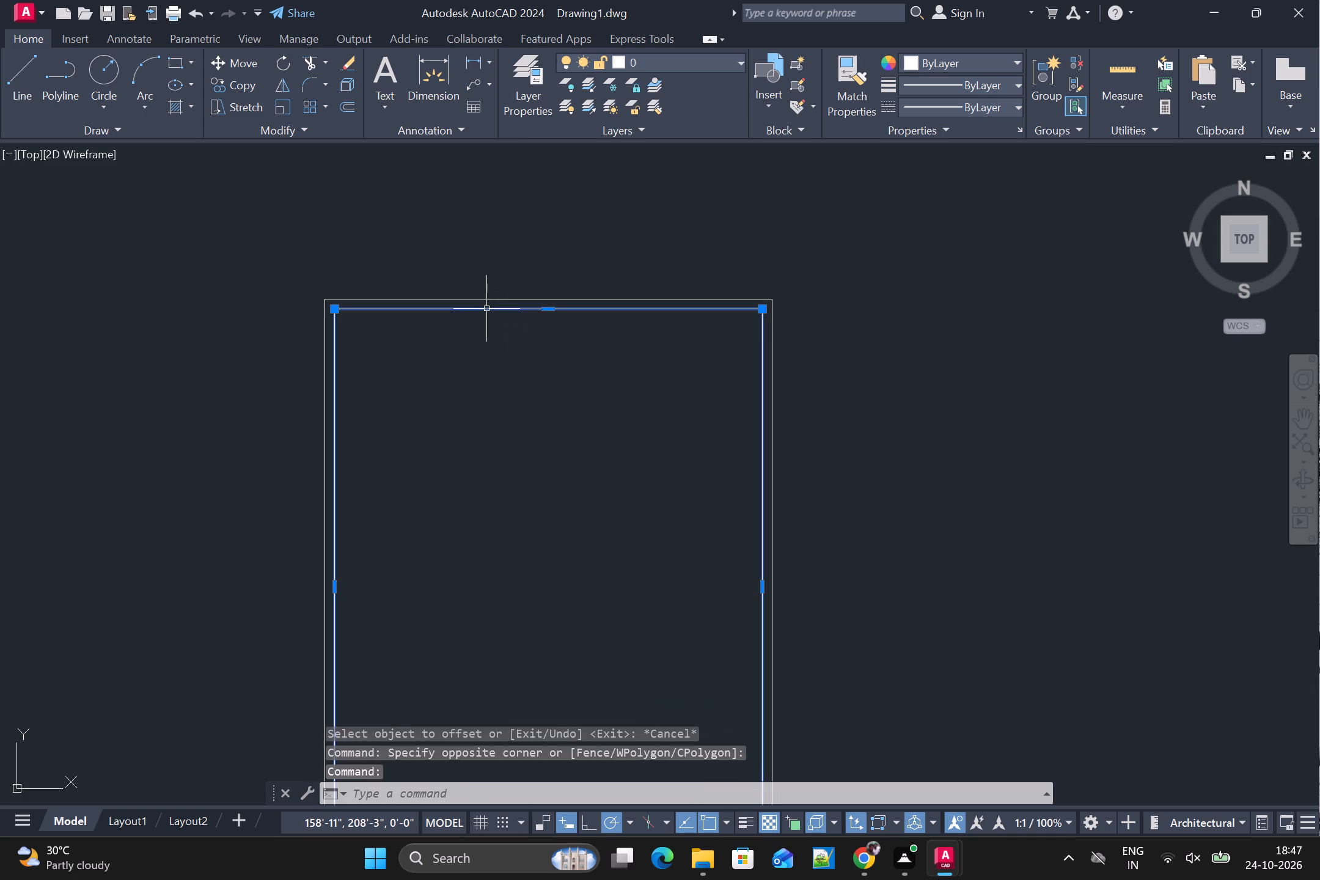
{"action": "type", "text": "EX"}
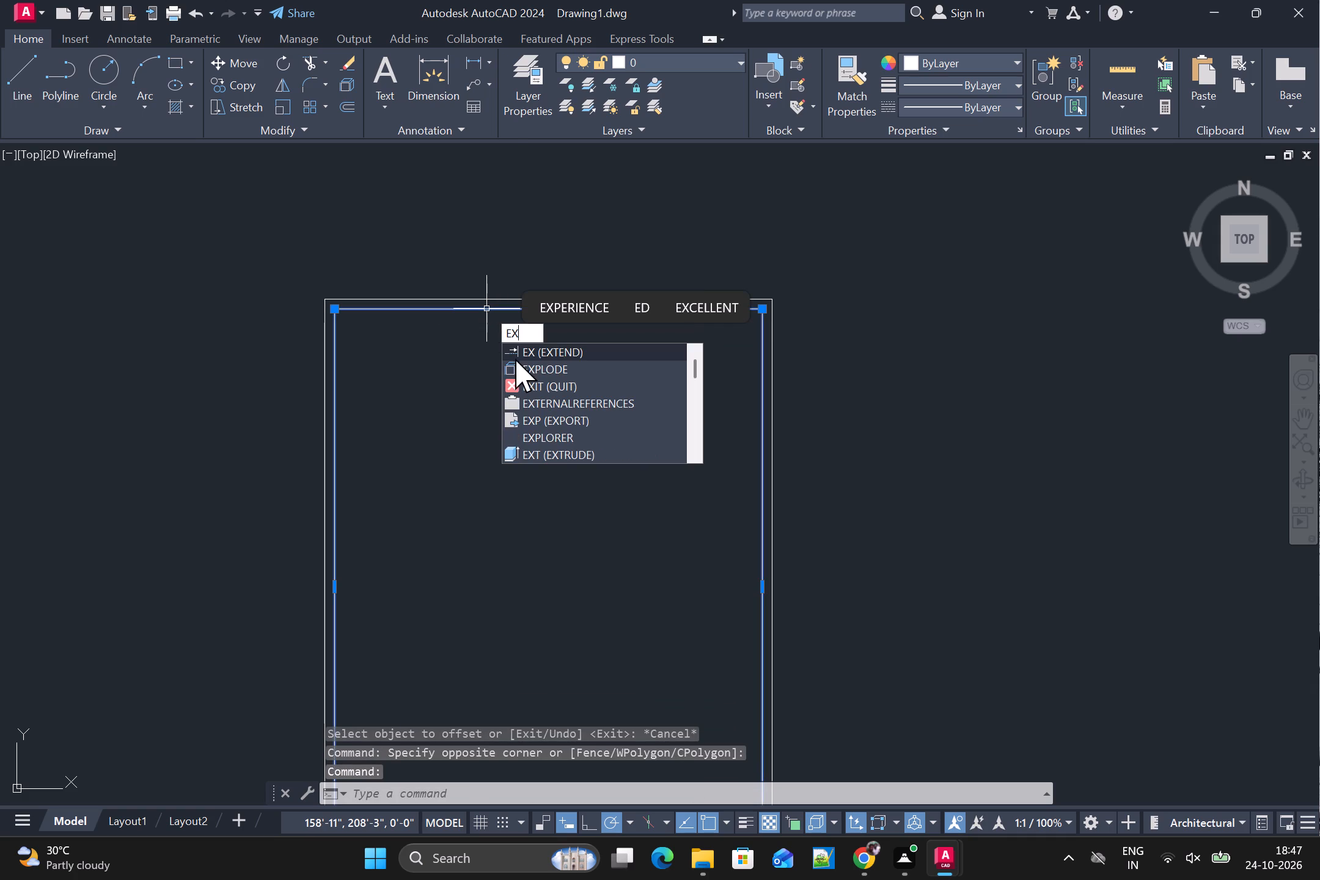
{"action": "left_click", "coordinate": [527, 362]}
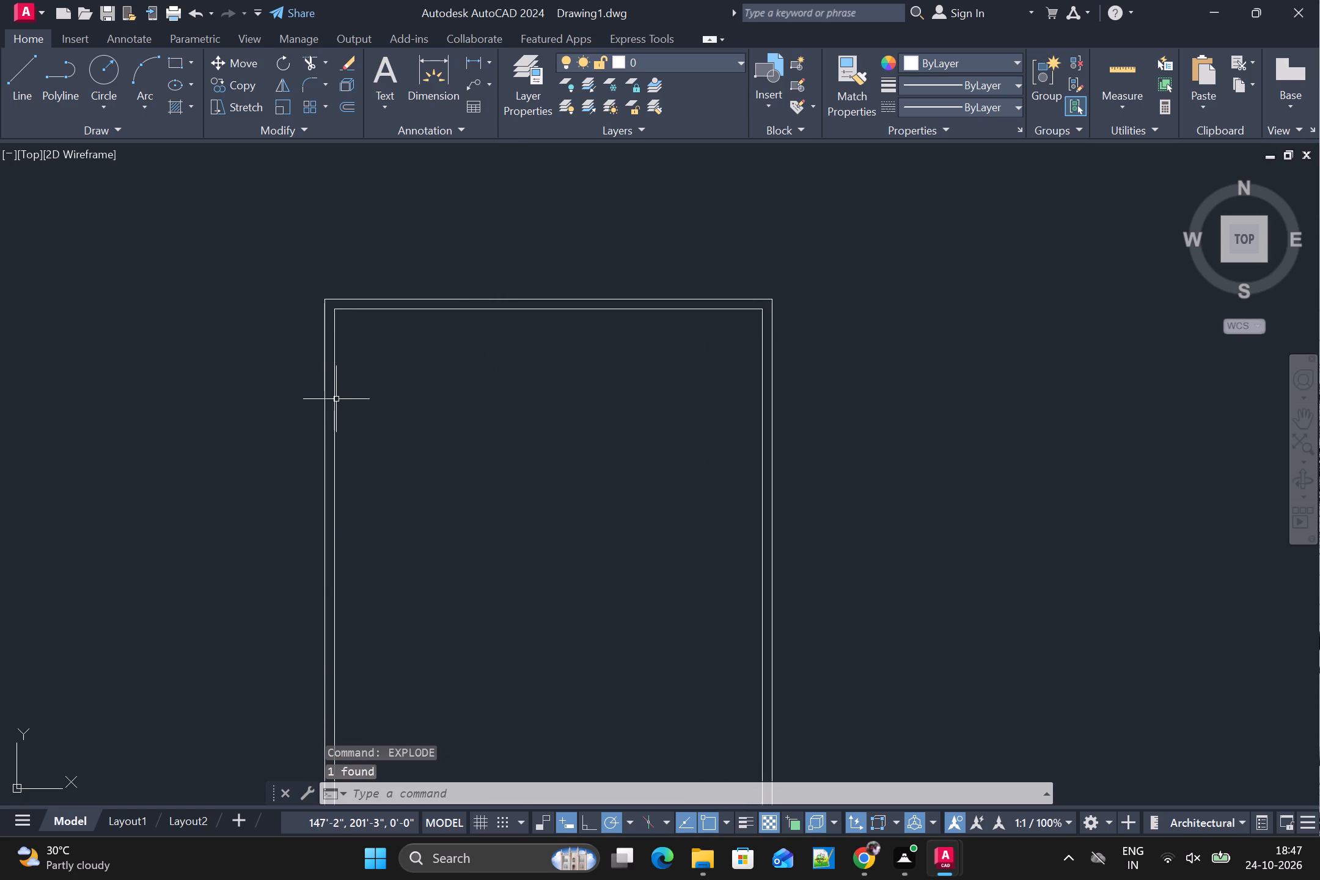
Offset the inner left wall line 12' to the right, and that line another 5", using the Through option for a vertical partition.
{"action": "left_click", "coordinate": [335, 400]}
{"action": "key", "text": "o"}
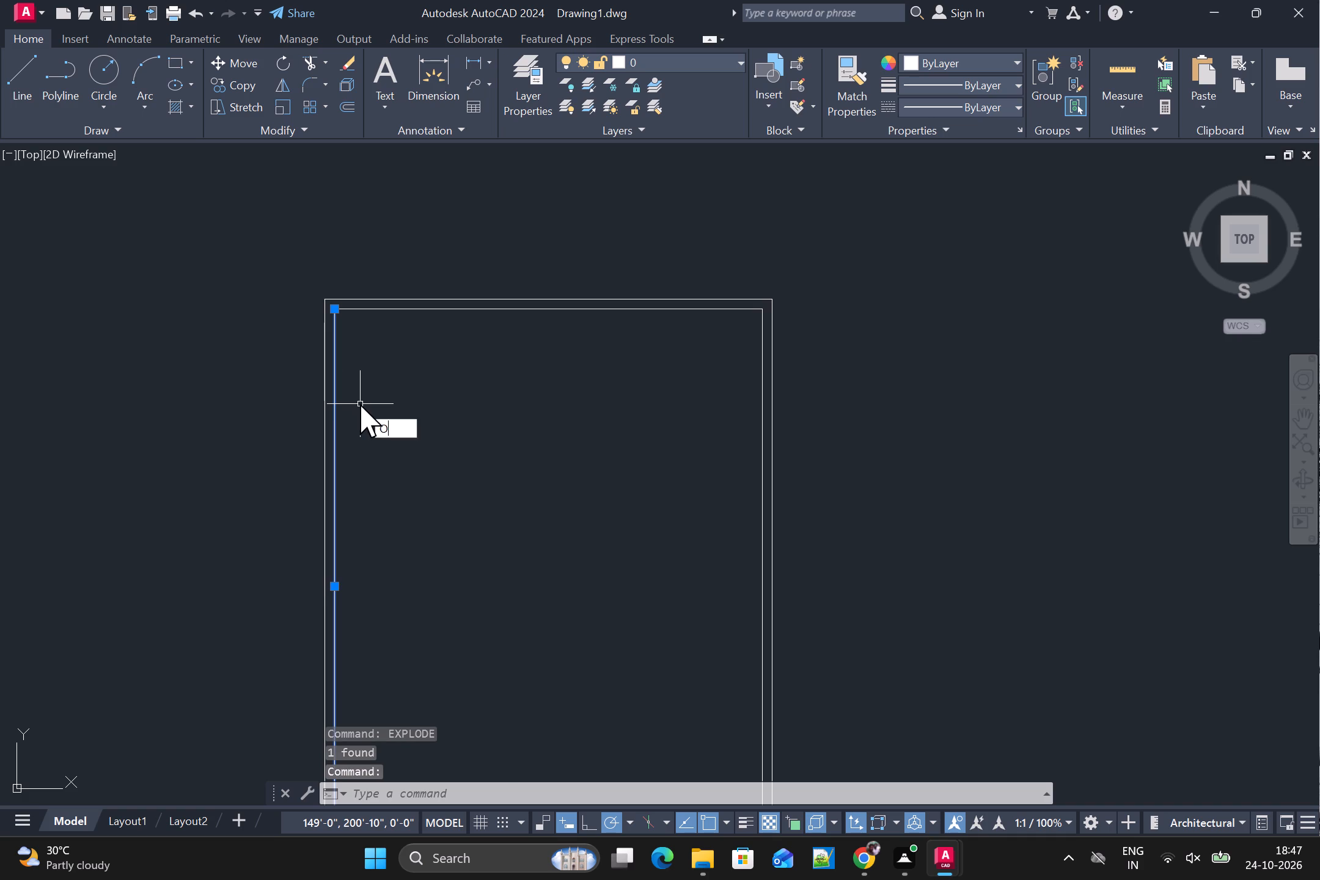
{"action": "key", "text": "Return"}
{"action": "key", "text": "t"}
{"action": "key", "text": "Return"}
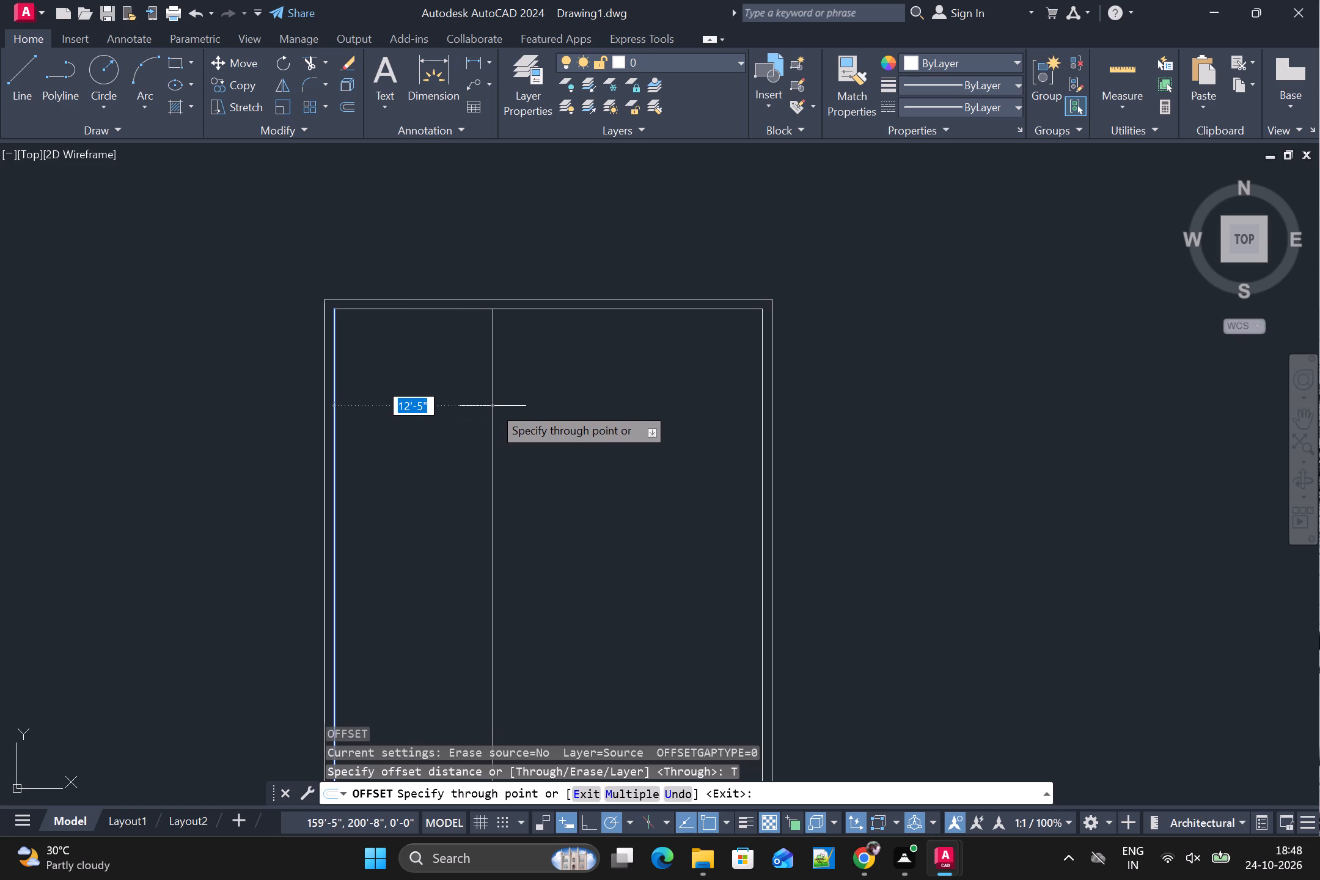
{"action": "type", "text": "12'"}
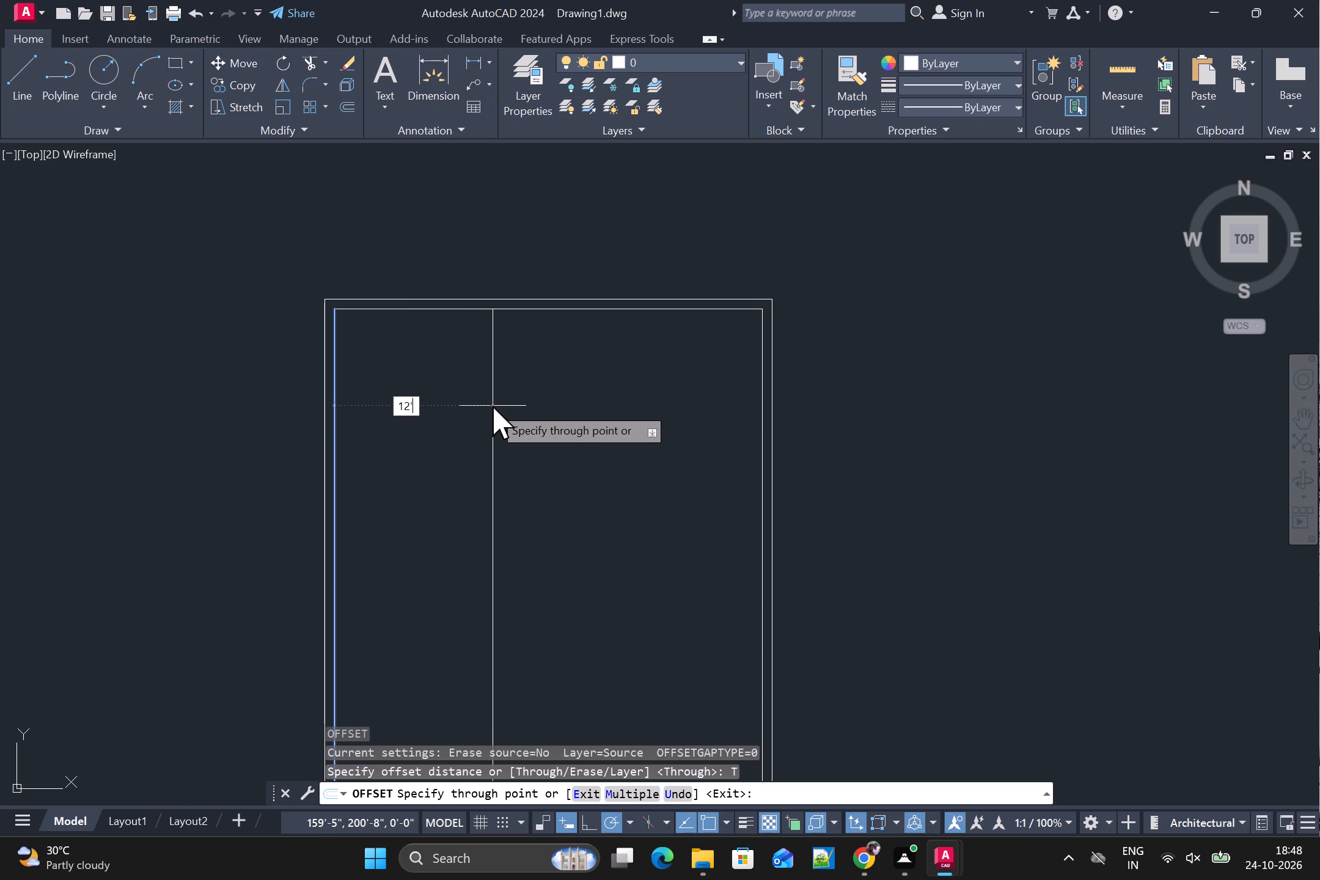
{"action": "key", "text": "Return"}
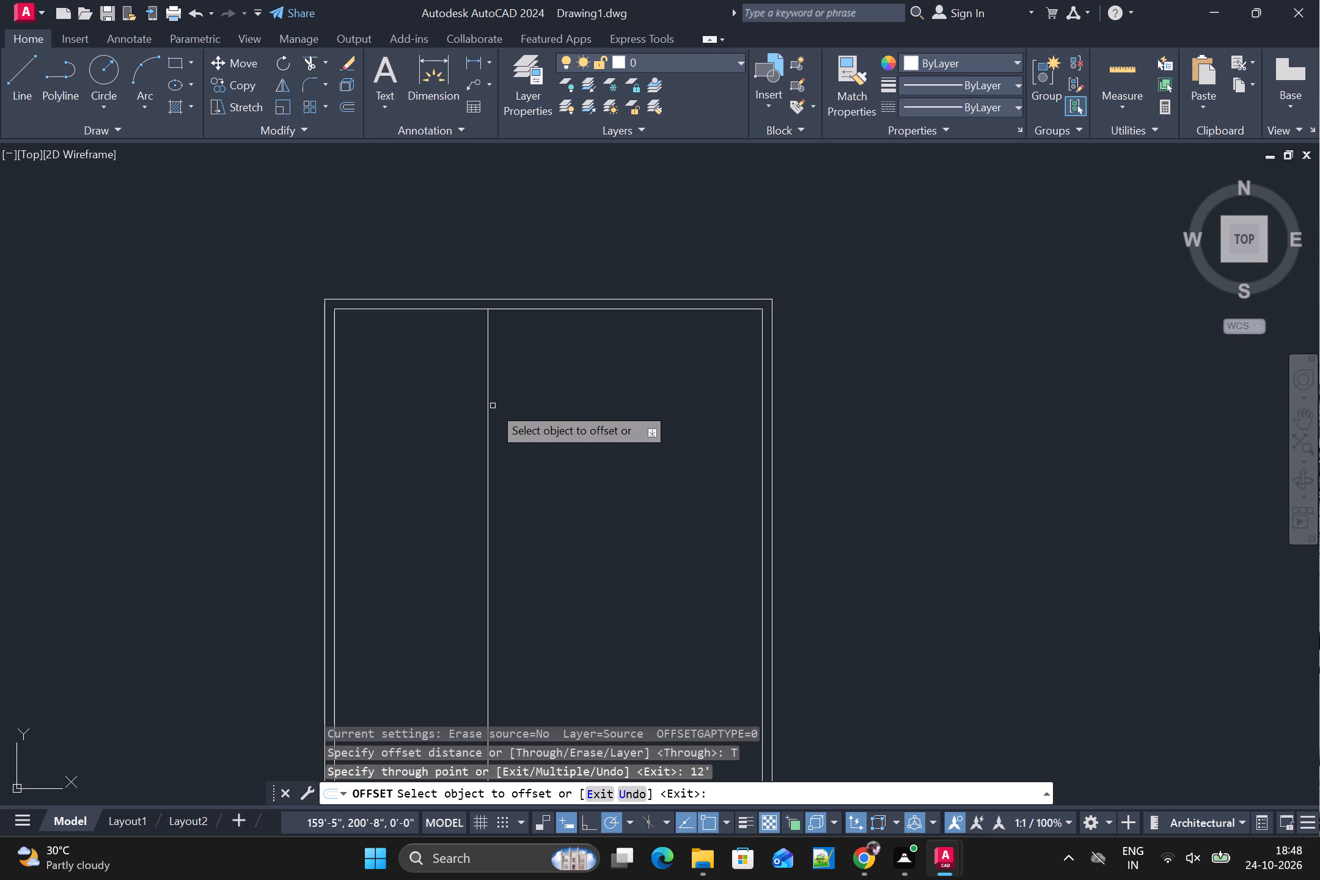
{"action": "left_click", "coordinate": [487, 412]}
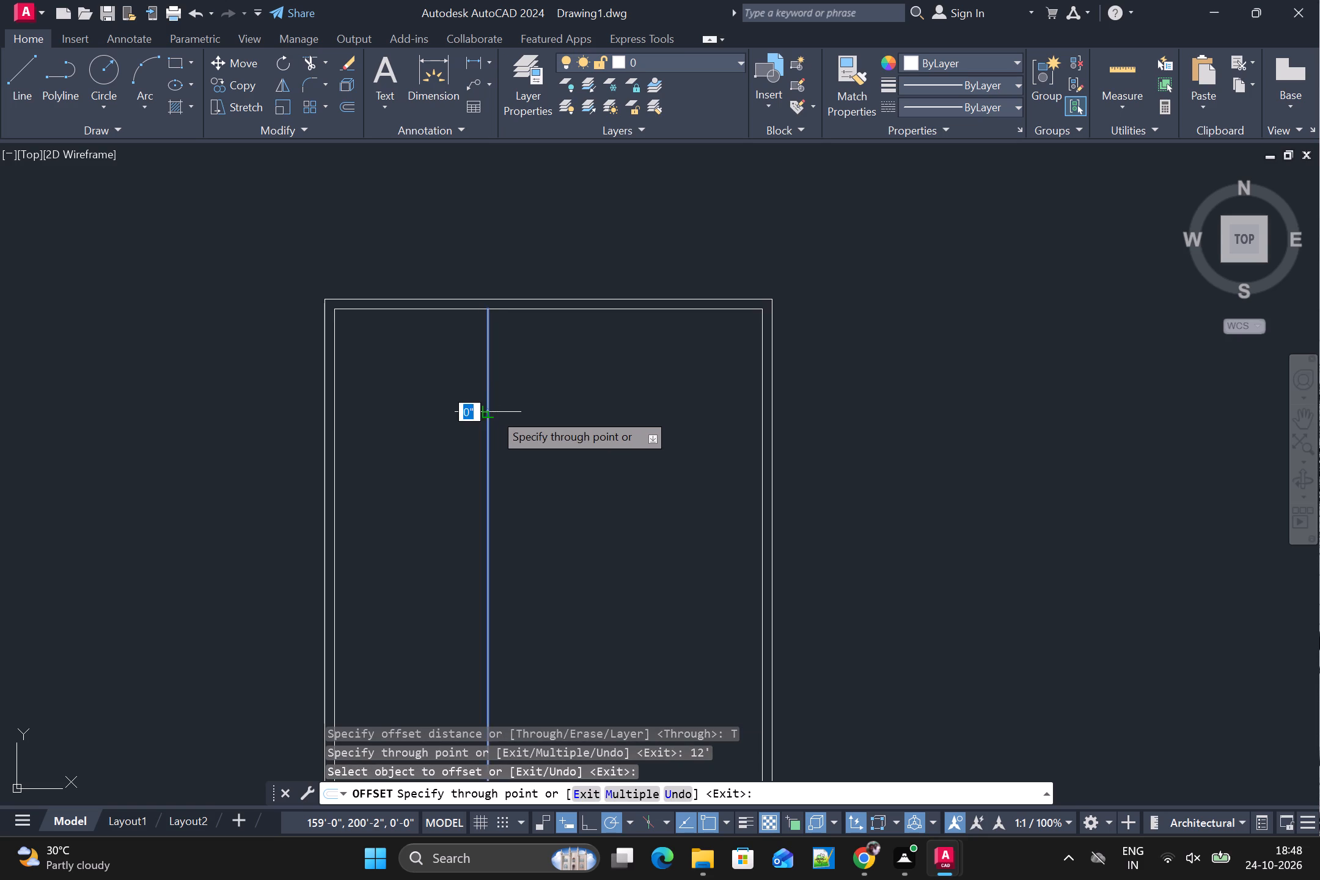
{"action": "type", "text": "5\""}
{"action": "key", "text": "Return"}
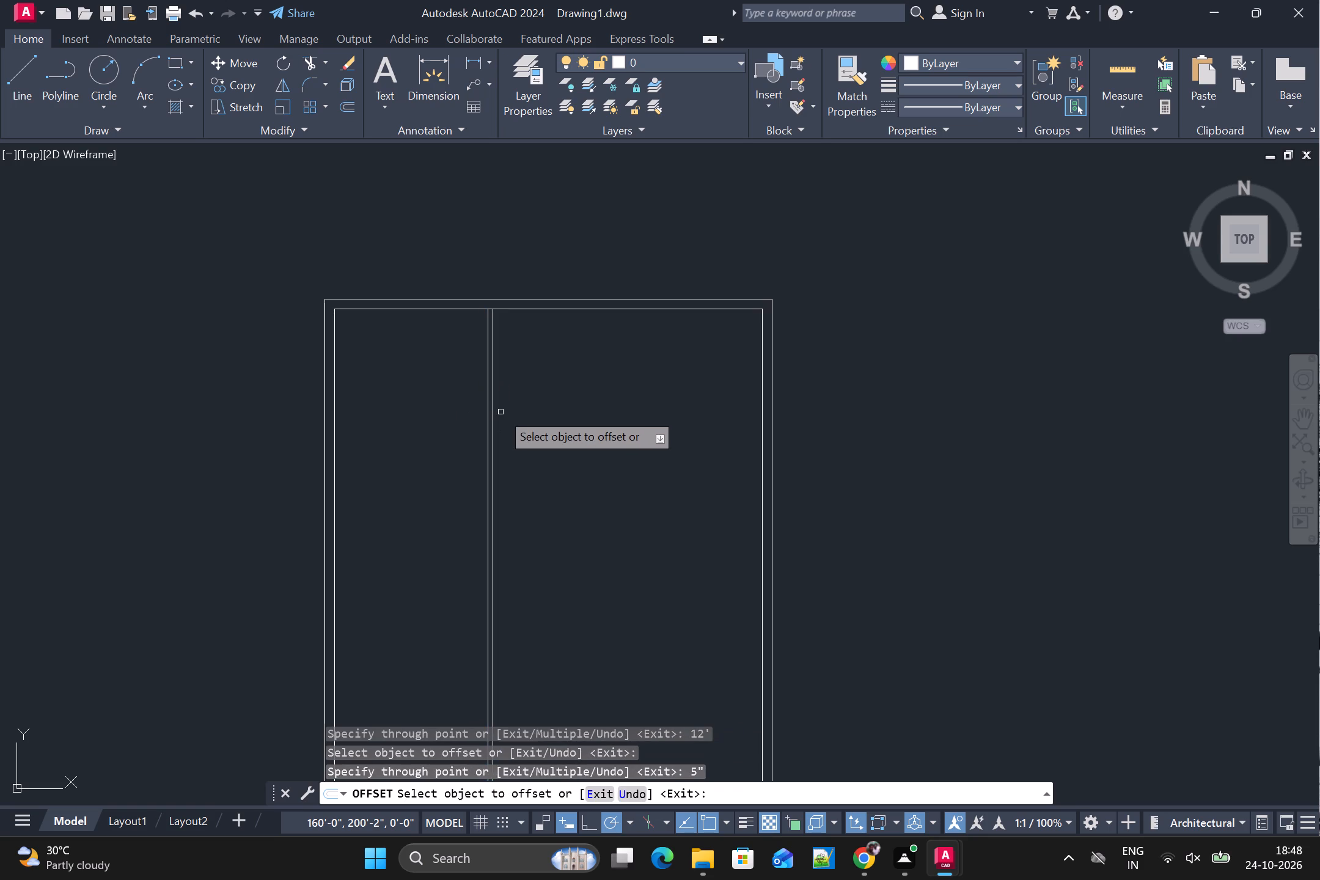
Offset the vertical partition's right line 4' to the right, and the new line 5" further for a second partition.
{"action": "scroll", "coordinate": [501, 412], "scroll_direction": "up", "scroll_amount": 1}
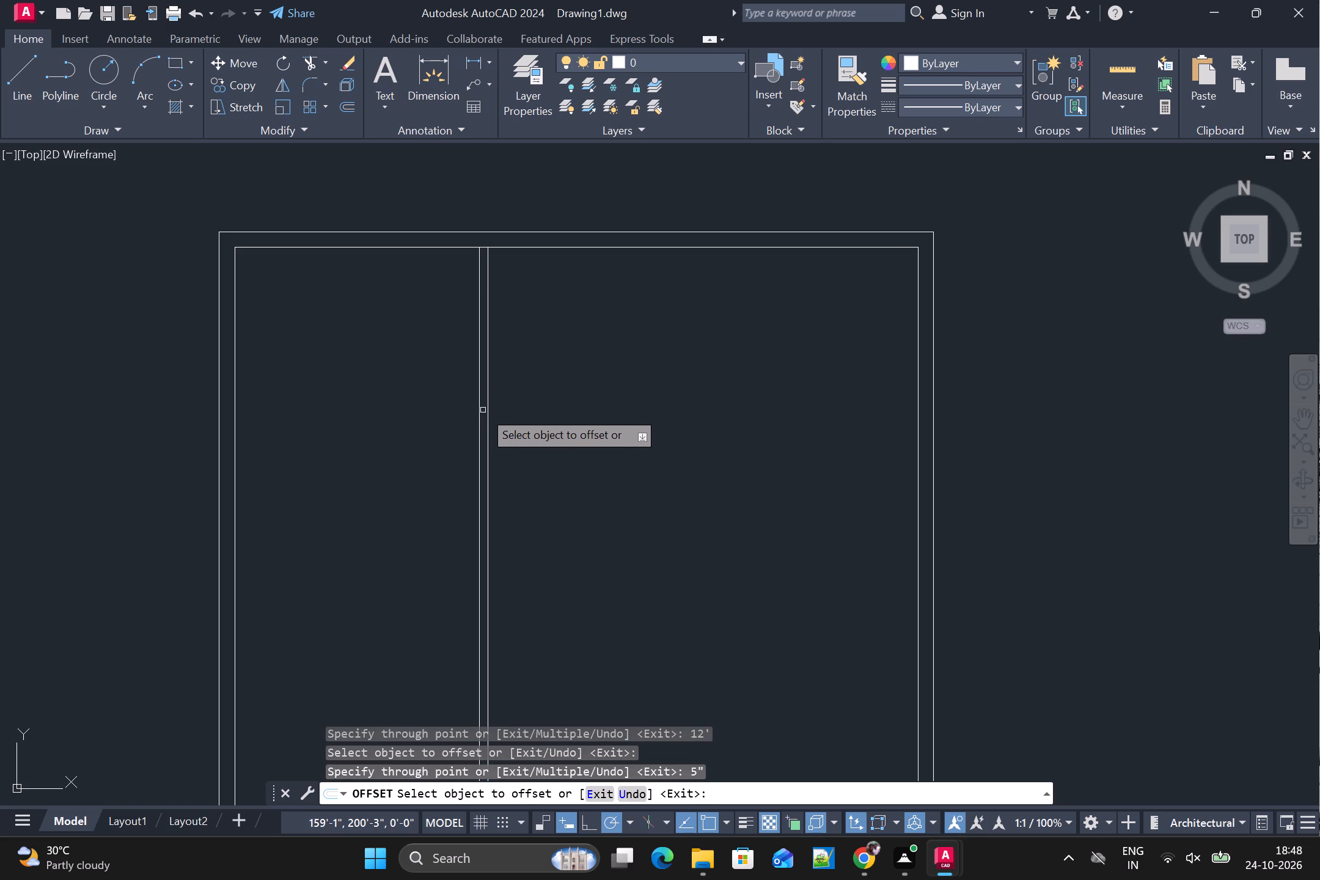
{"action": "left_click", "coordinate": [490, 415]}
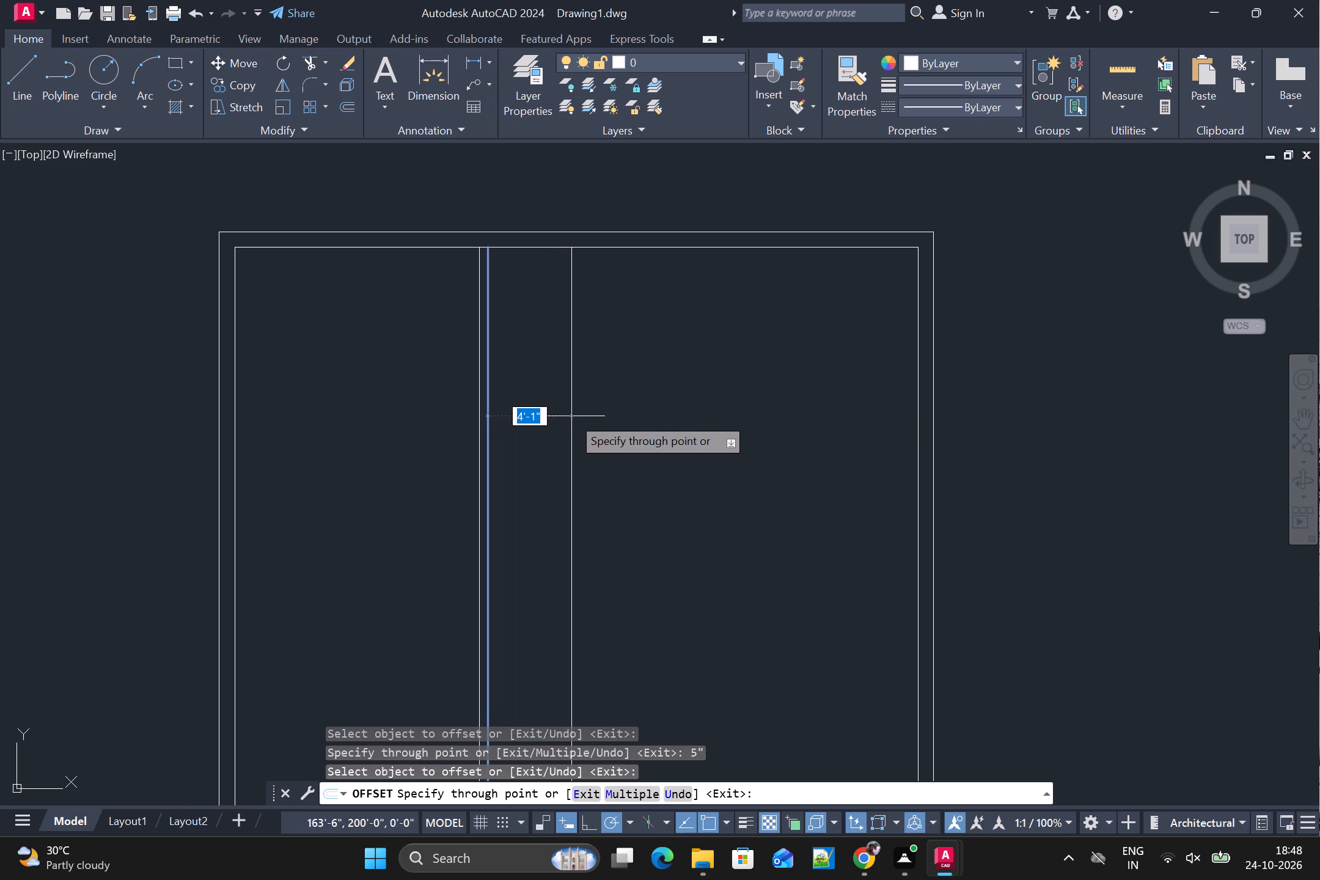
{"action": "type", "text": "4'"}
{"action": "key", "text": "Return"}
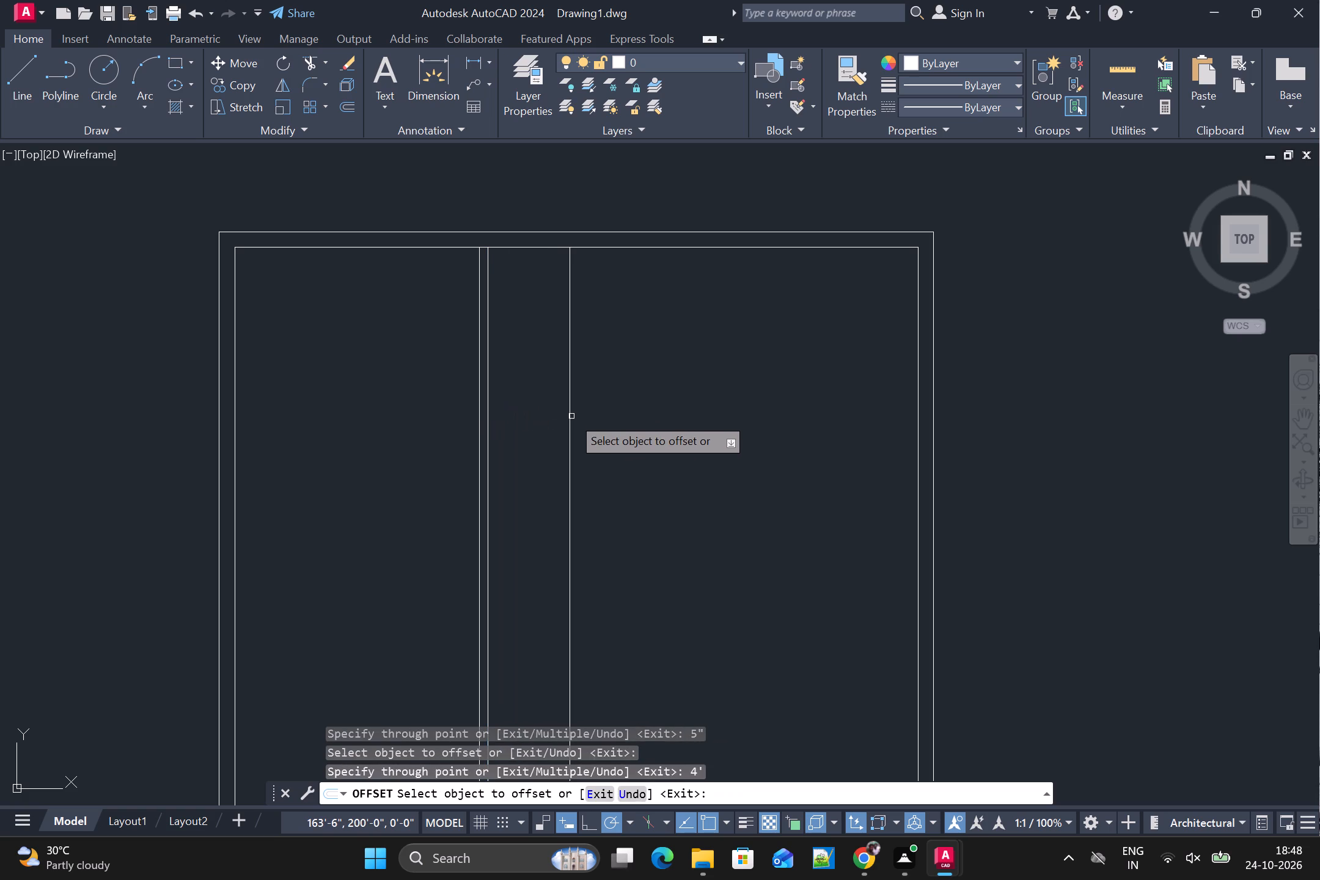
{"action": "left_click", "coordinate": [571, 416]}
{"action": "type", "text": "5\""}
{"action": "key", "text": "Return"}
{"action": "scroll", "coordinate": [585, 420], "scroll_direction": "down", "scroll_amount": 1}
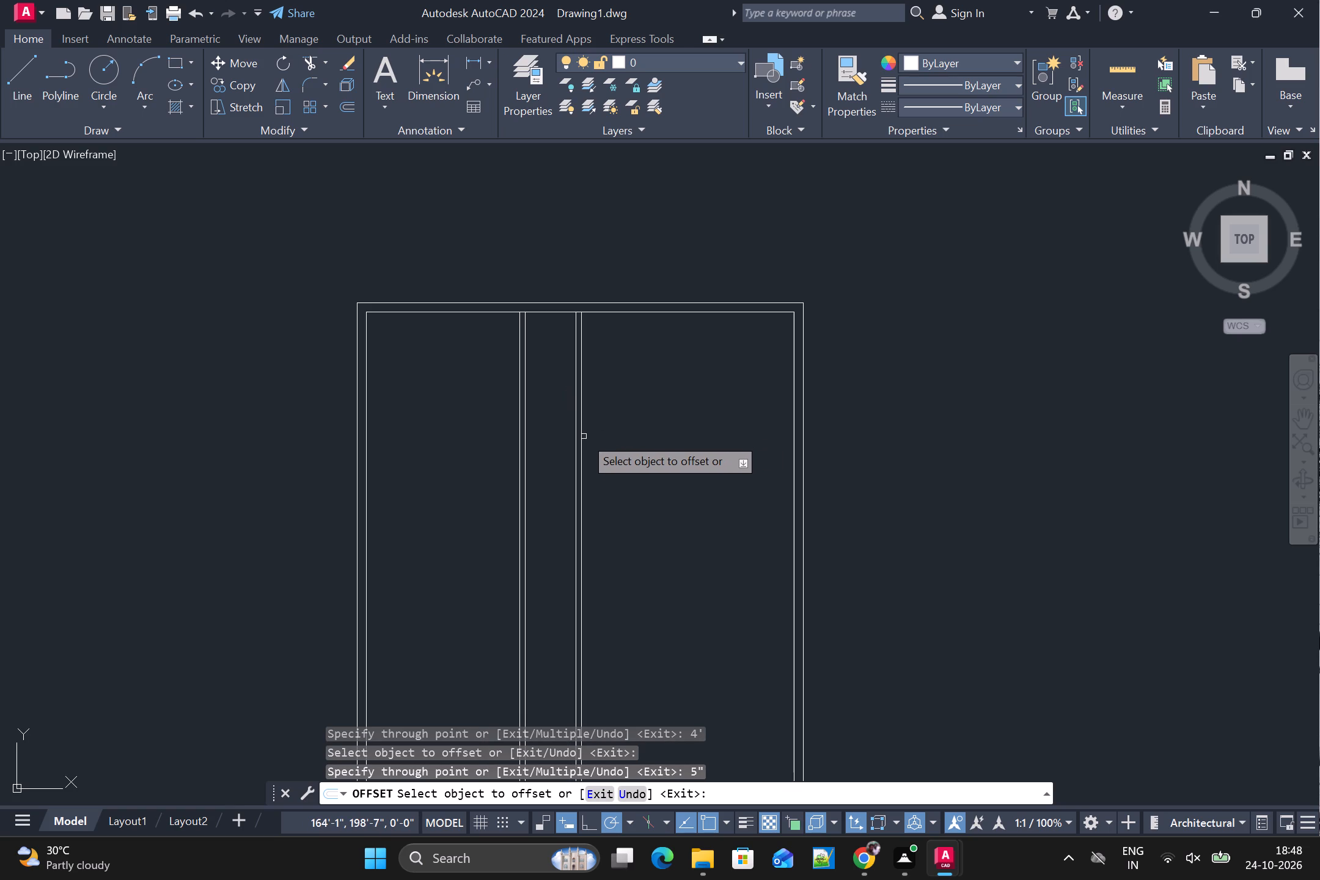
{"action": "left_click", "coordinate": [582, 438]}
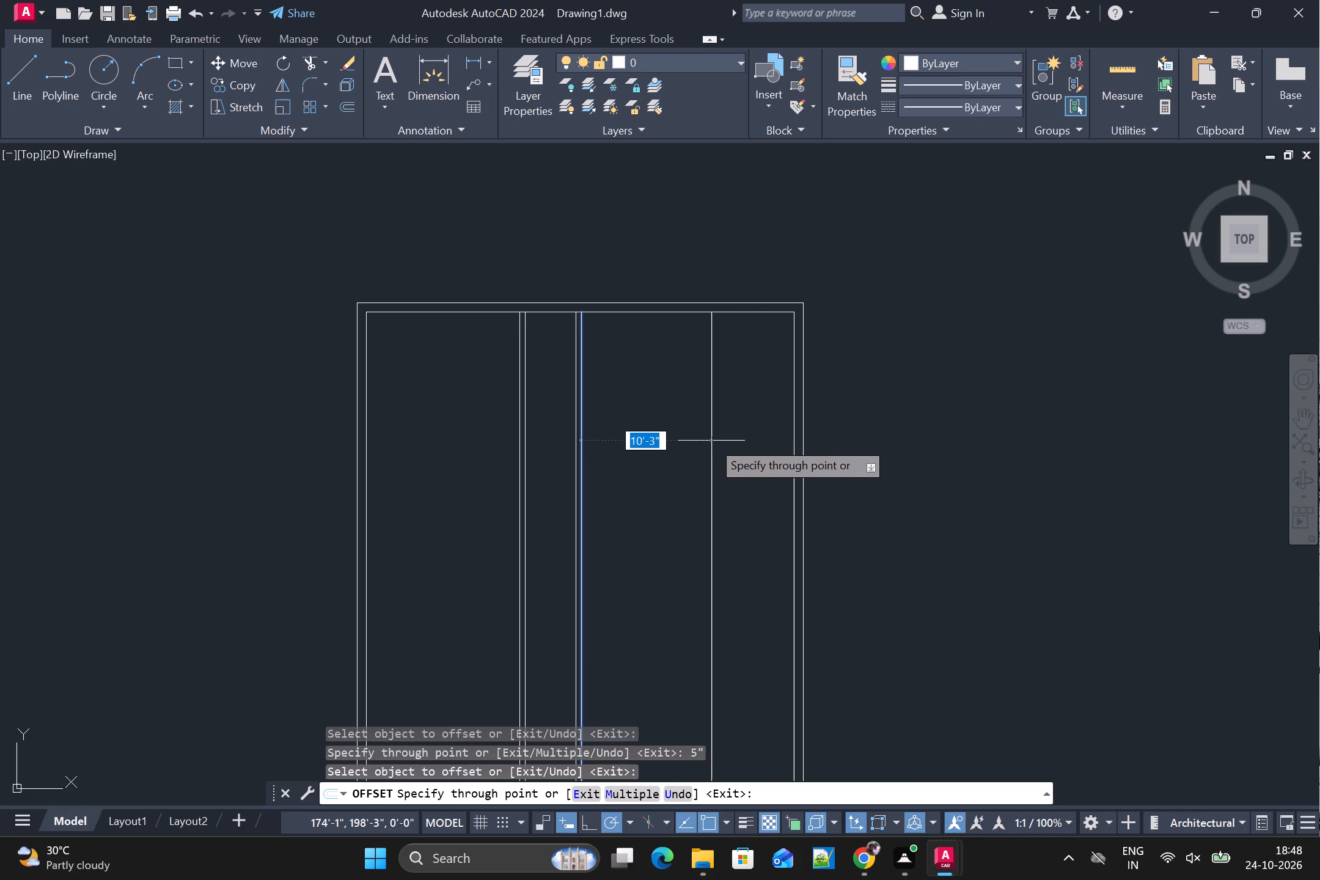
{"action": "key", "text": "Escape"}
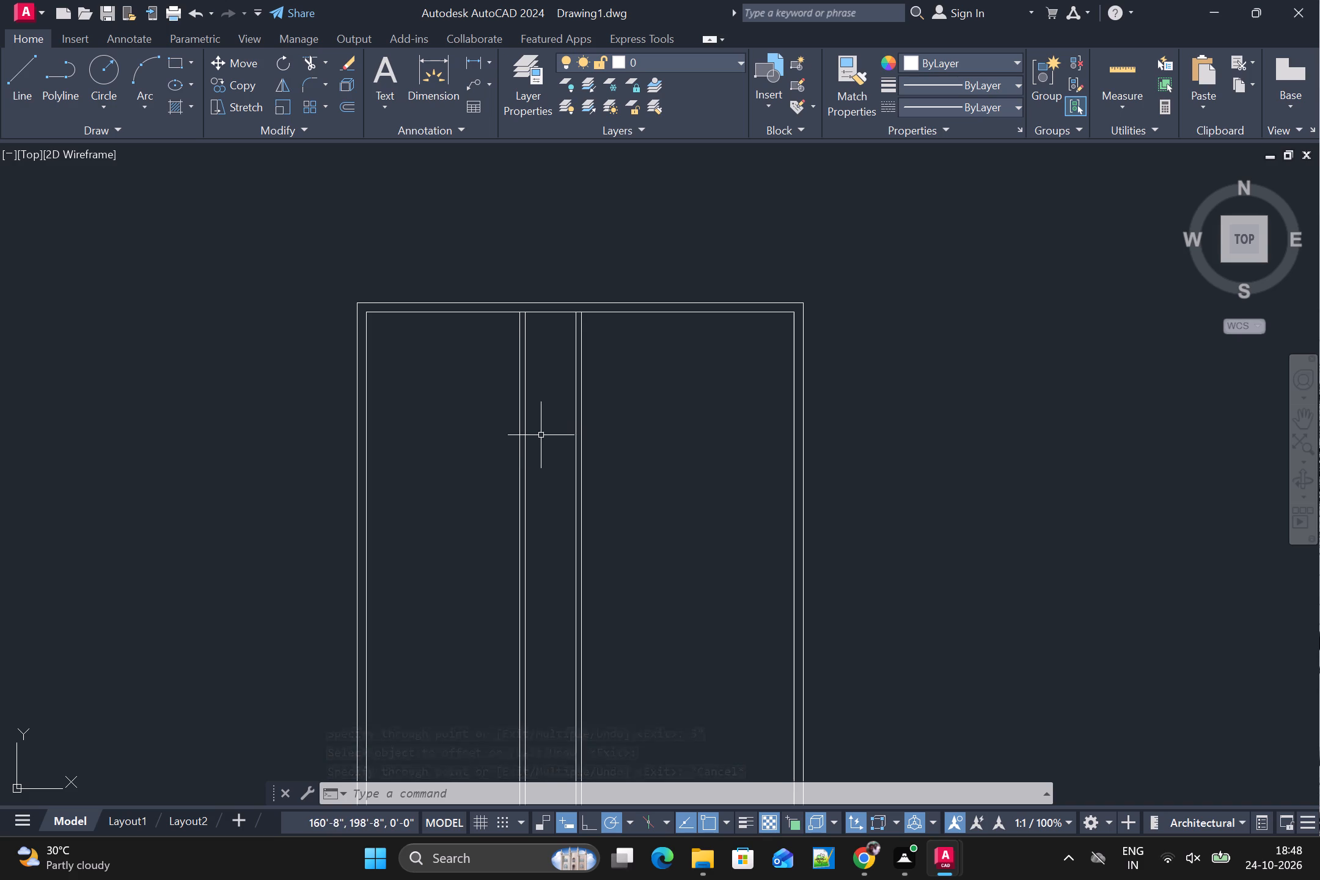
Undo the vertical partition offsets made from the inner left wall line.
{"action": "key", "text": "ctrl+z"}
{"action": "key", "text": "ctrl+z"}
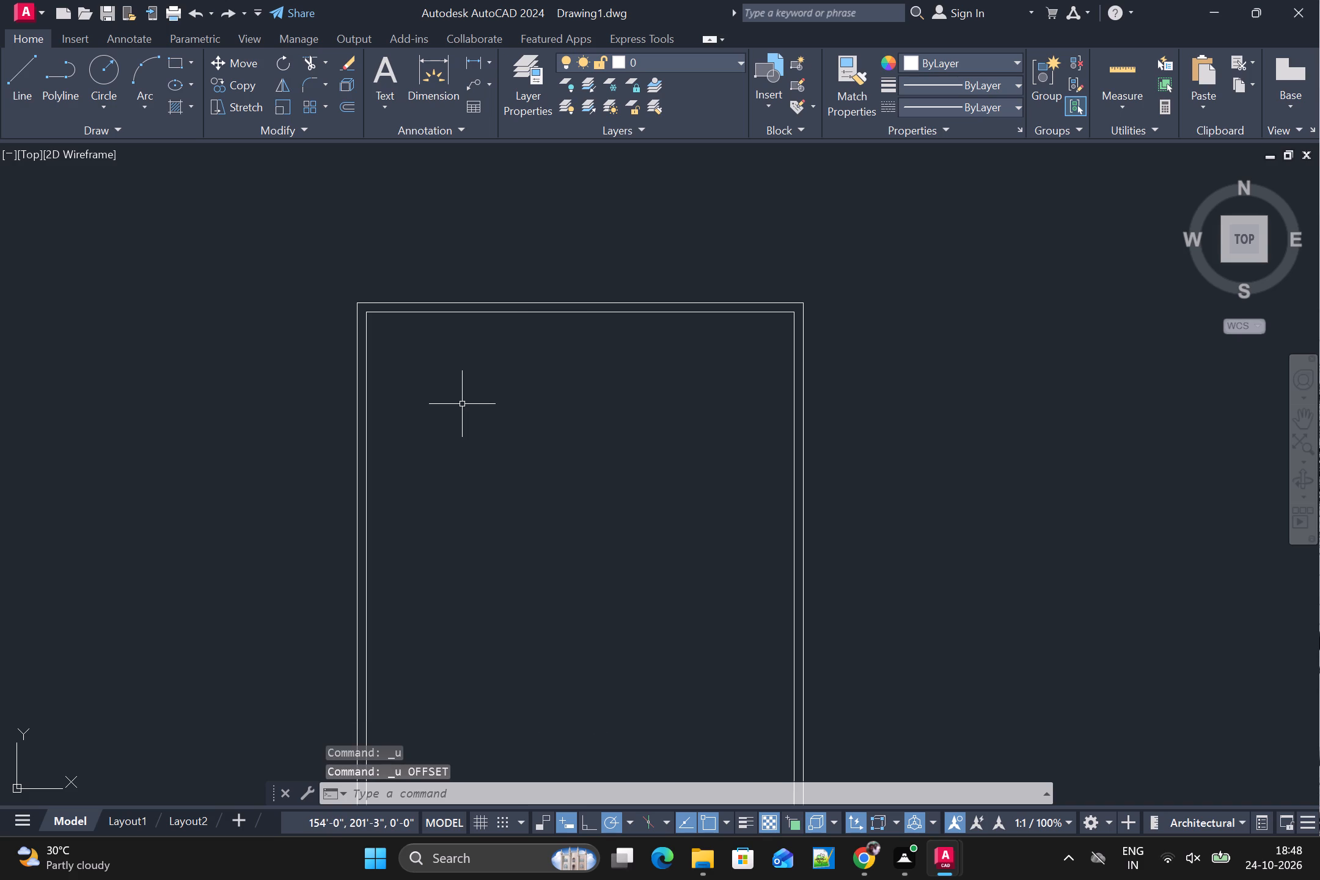
Offset the inner right wall line 14' to the left, and that line another 5", using the Through option for a vertical partition.
{"action": "key", "text": "o"}
{"action": "key", "text": "Return"}
{"action": "key", "text": "t"}
{"action": "key", "text": "Return"}
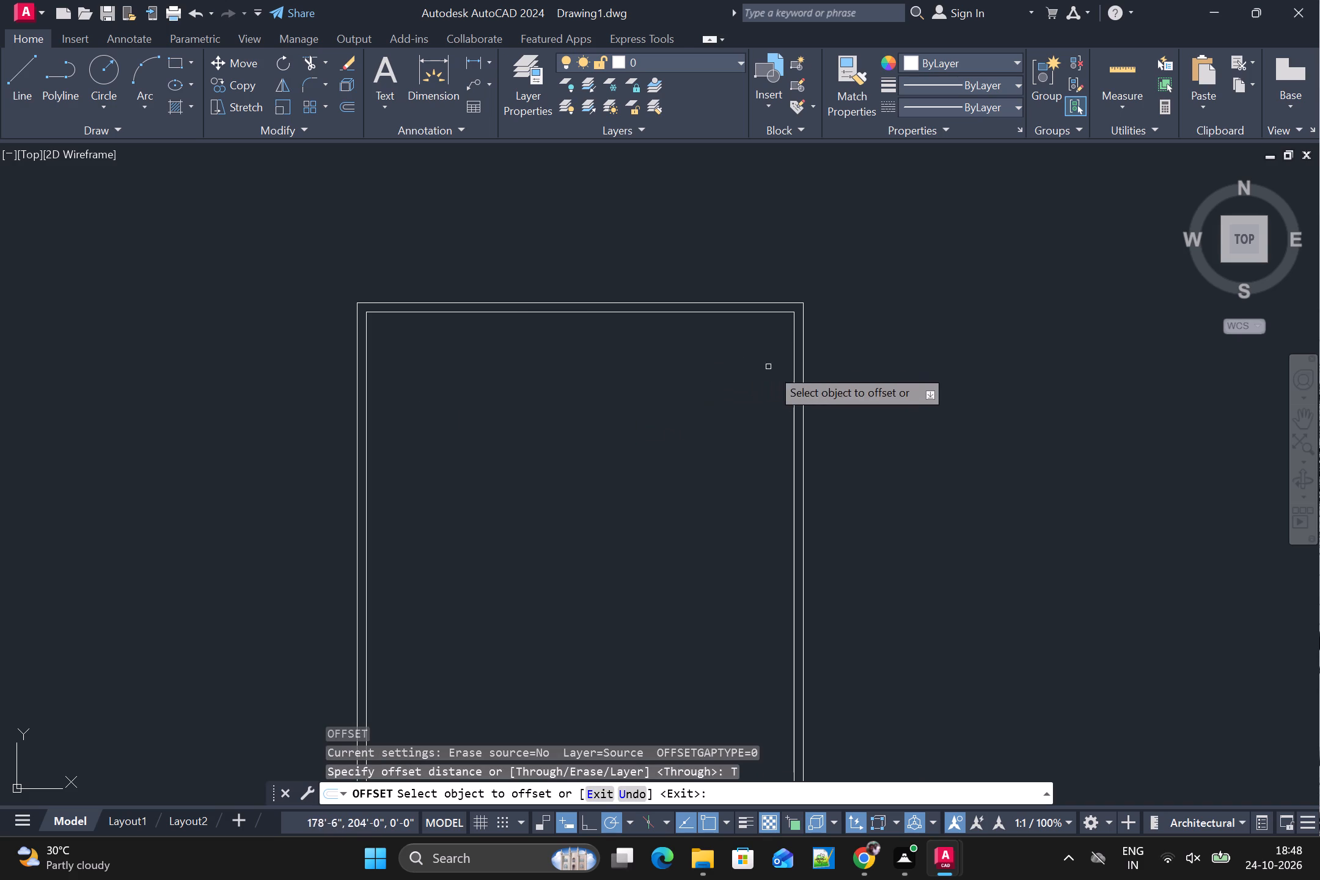
{"action": "left_click", "coordinate": [793, 372]}
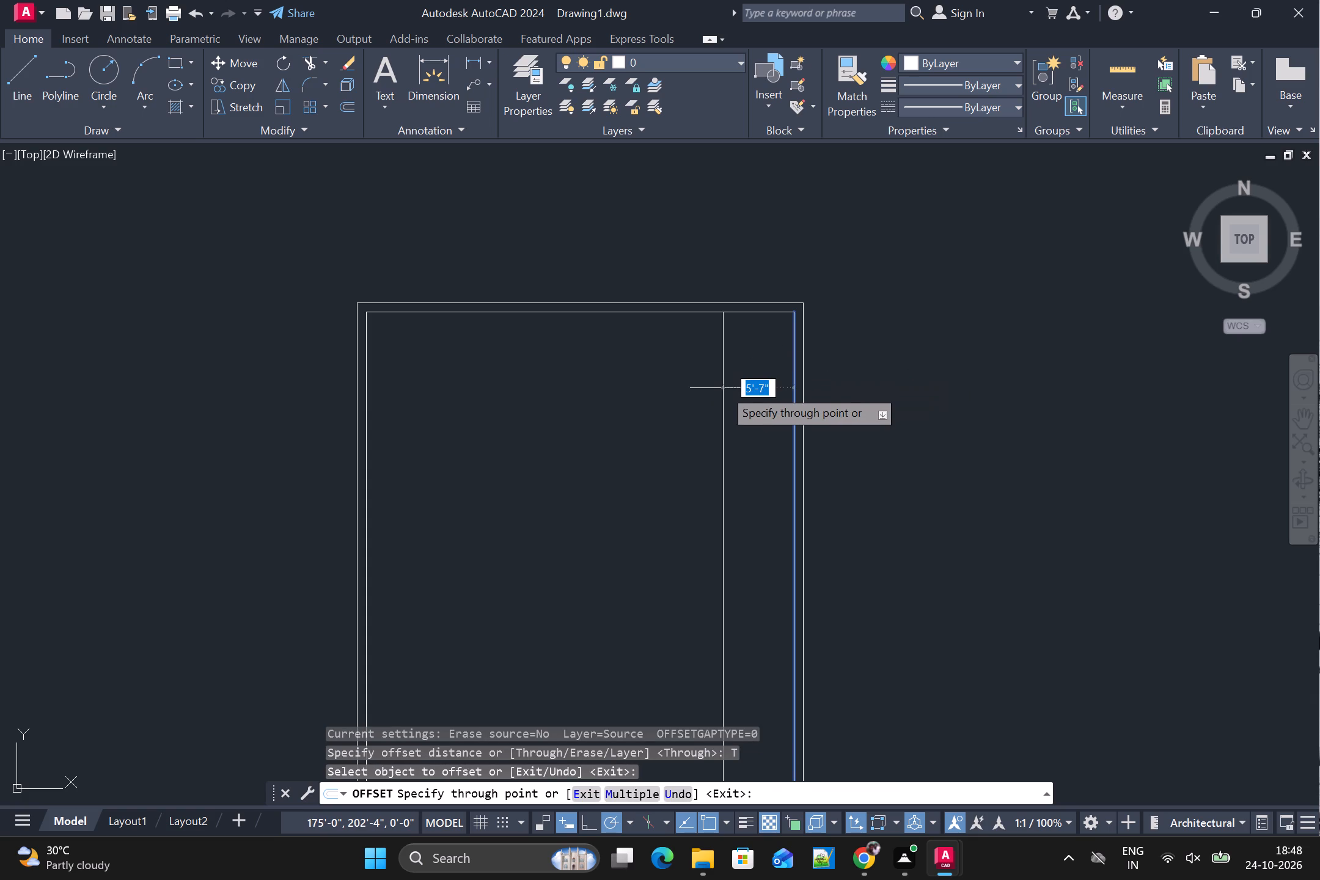
{"action": "type", "text": "14'"}
{"action": "key", "text": "Return"}
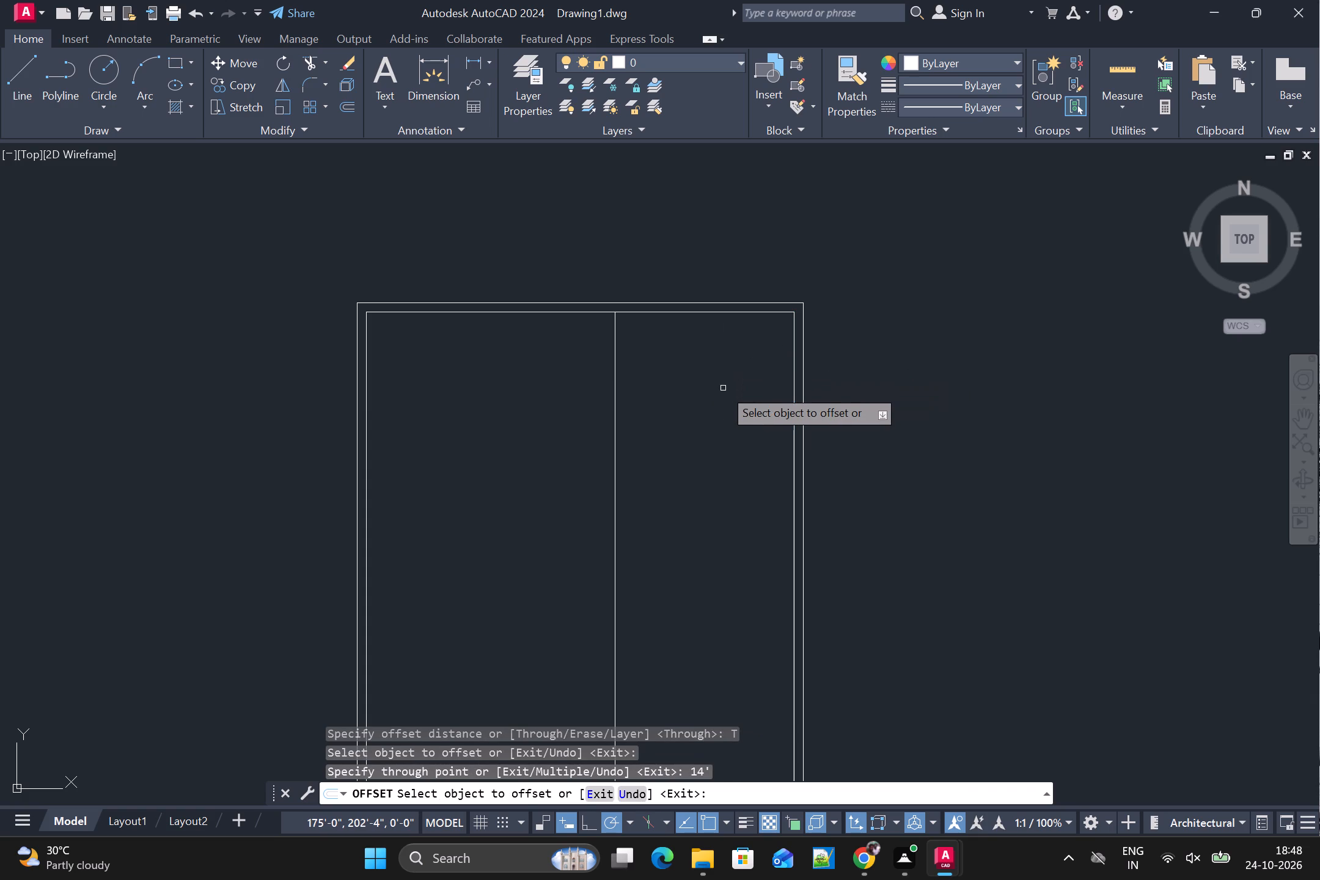
{"action": "left_click", "coordinate": [614, 393]}
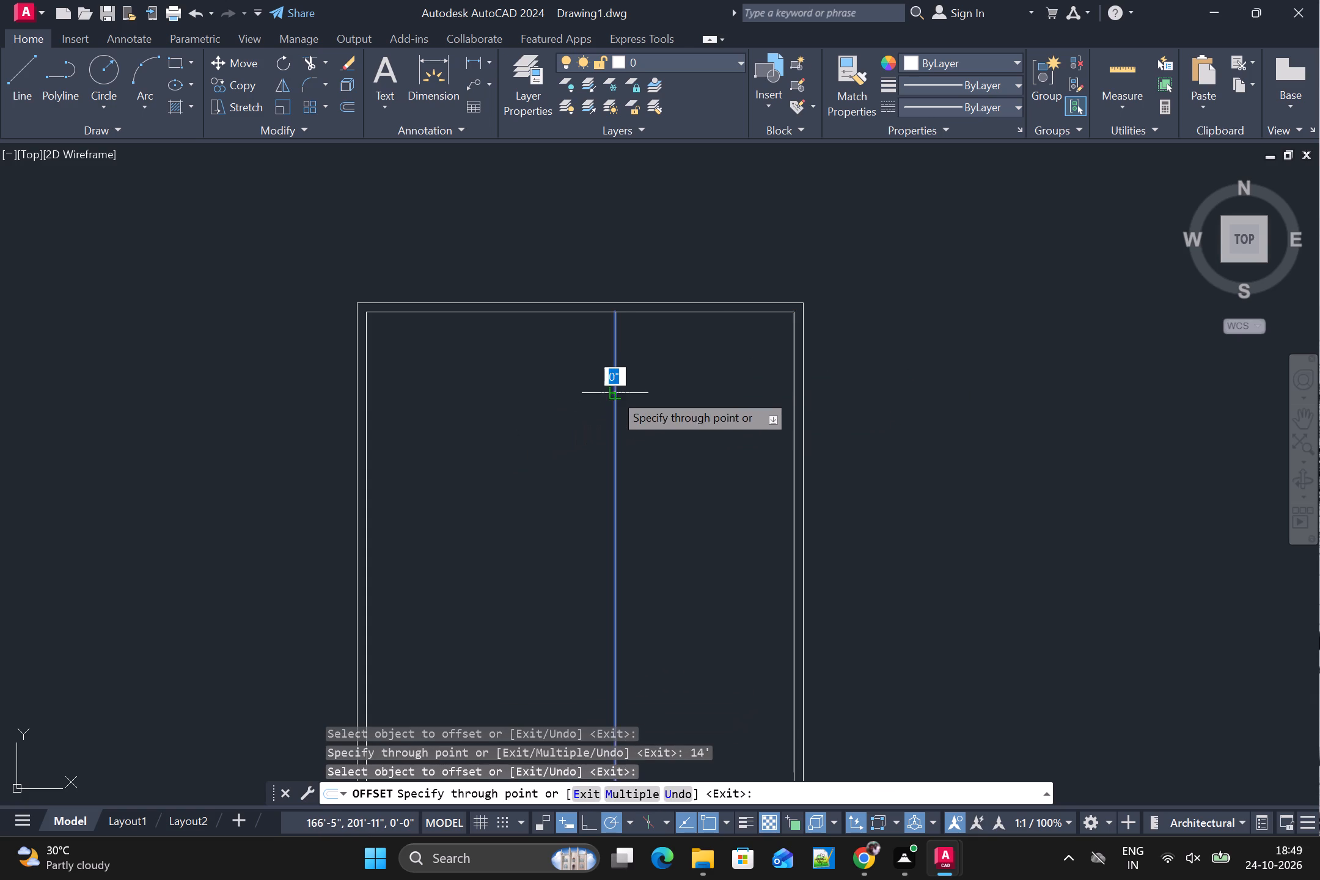
{"action": "type", "text": "5\""}
{"action": "key", "text": "Return"}
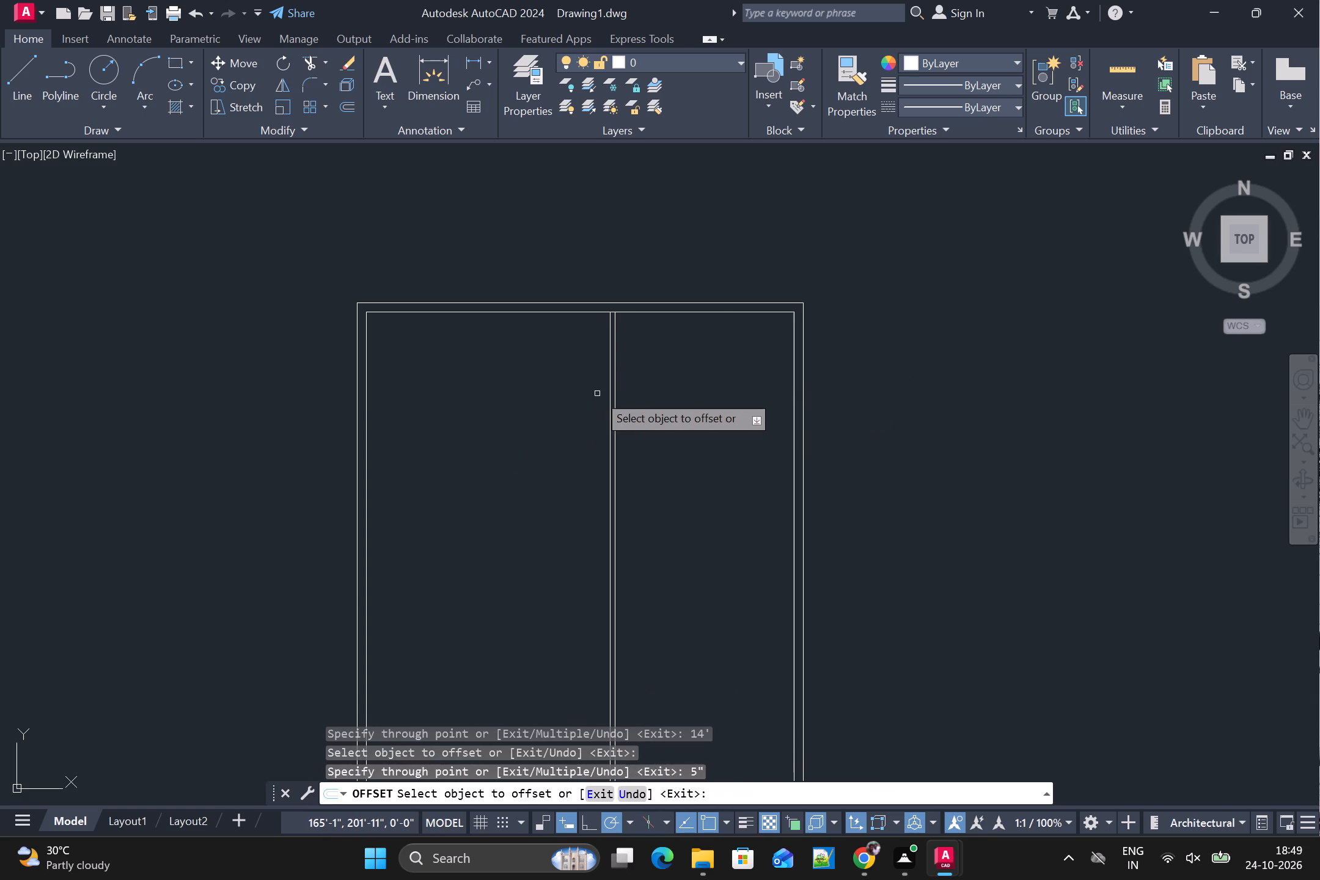
Offset the vertical partition's left line 4' to the left, and the new line 5" further for a second partition.
{"action": "scroll", "coordinate": [597, 394], "scroll_direction": "up", "scroll_amount": 1}
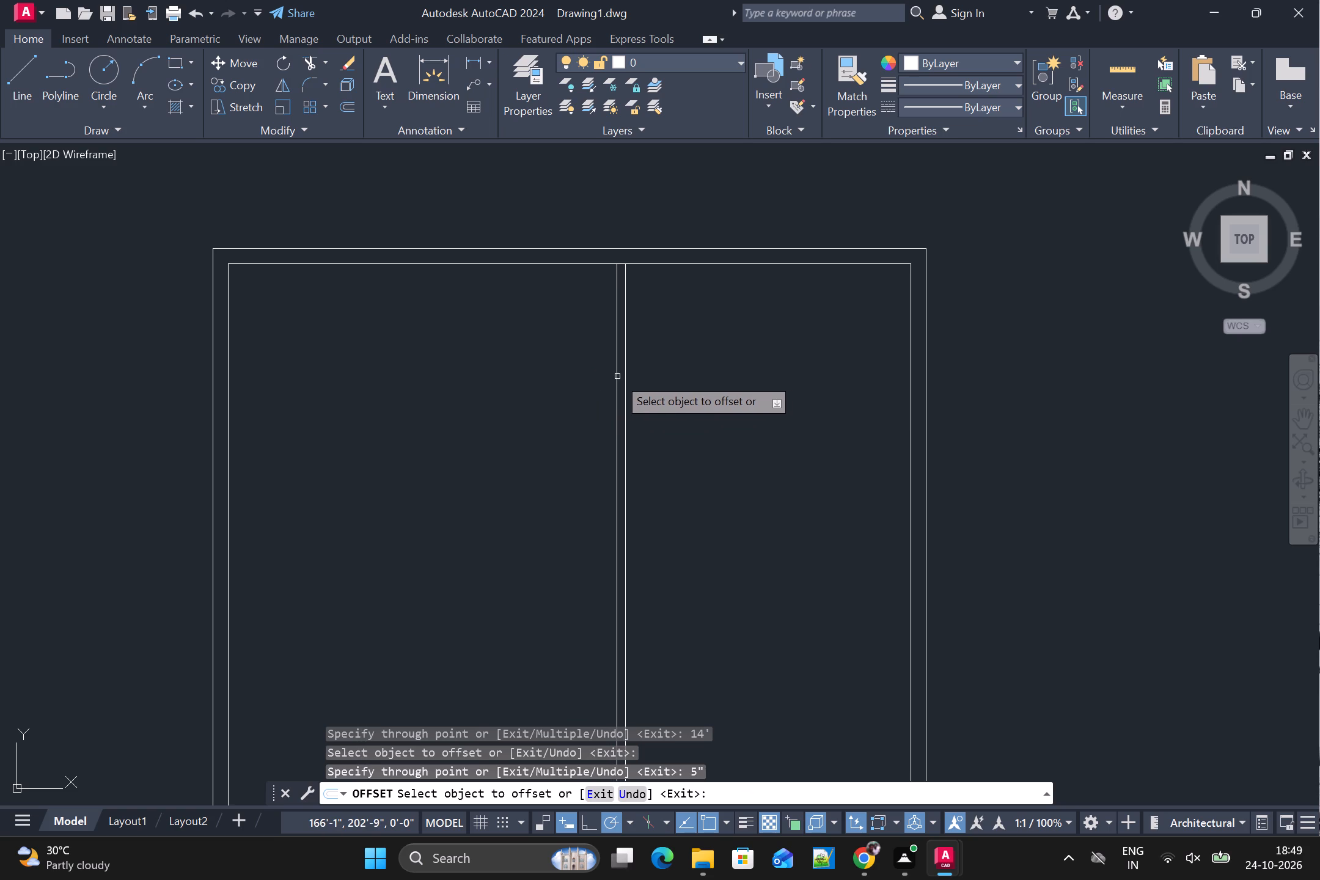
{"action": "left_click", "coordinate": [617, 377]}
{"action": "type", "text": "4'"}
{"action": "key", "text": "Return"}
{"action": "left_click", "coordinate": [537, 383]}
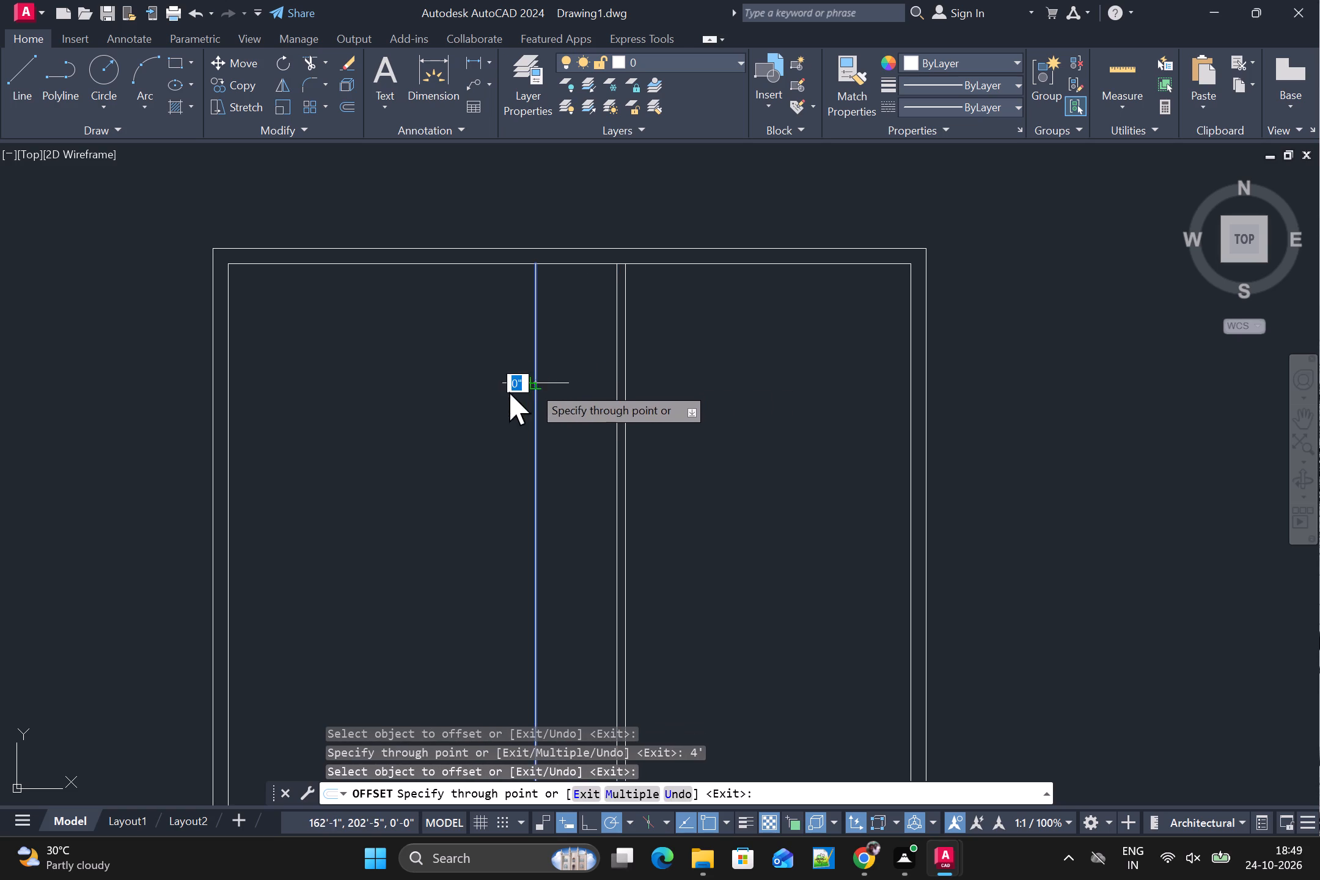
{"action": "type", "text": "5\""}
{"action": "key", "text": "Return"}
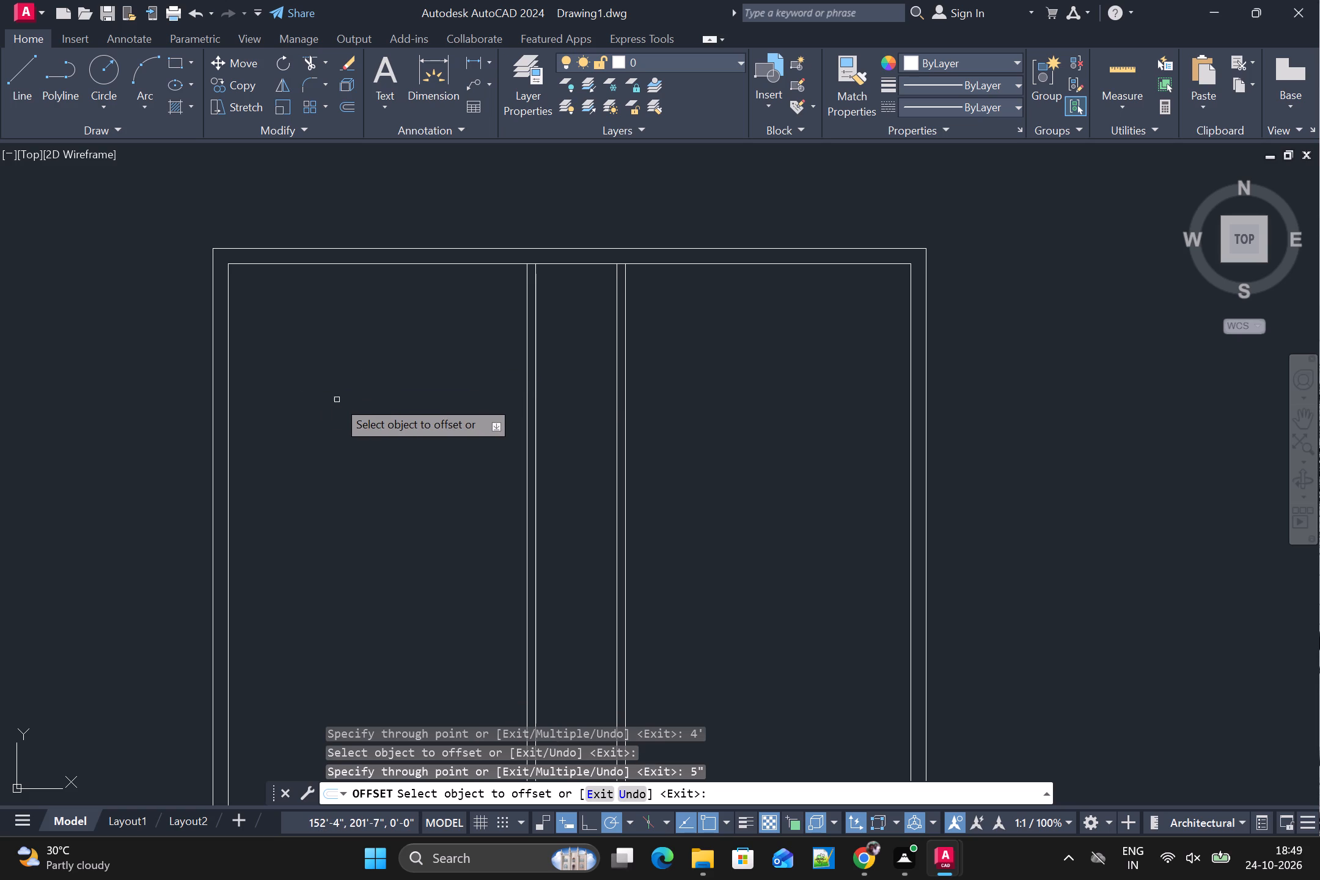
Offset the inner top wall line 12' downward, and that line another 5", to form a horizontal partition.
{"action": "scroll", "coordinate": [336, 407], "scroll_direction": "down", "scroll_amount": 1}
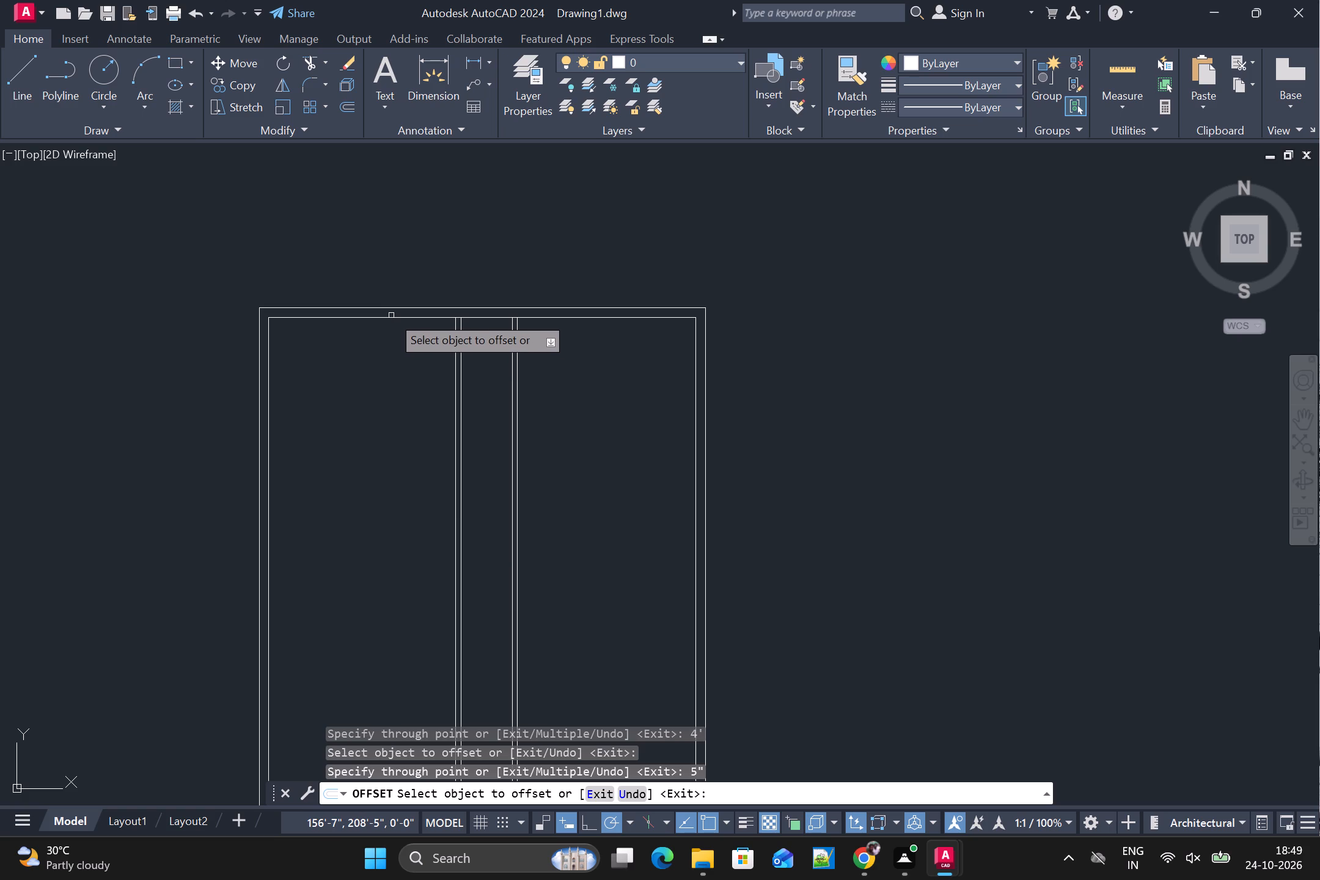
{"action": "left_click", "coordinate": [391, 317]}
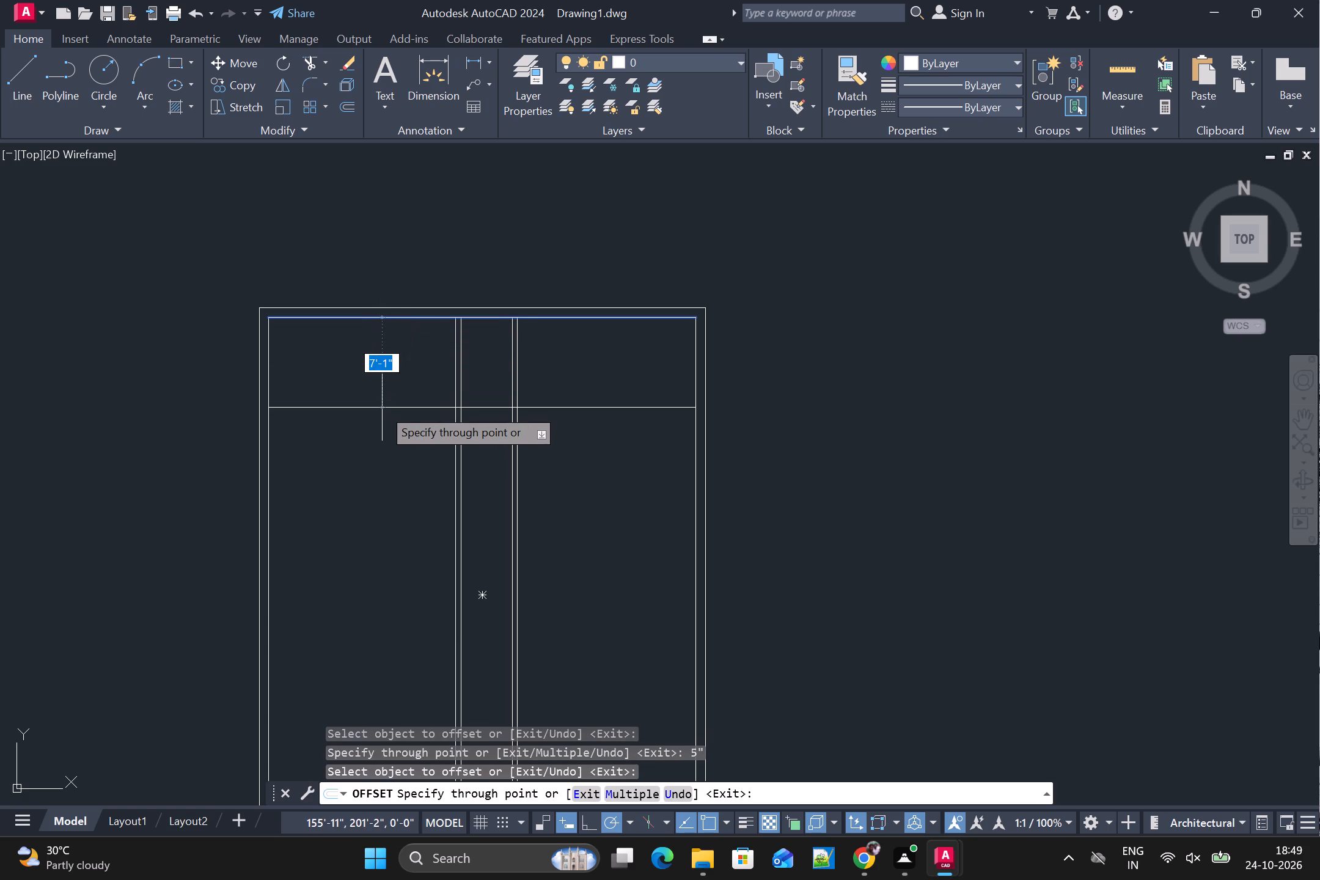
{"action": "type", "text": "12'"}
{"action": "key", "text": "Return"}
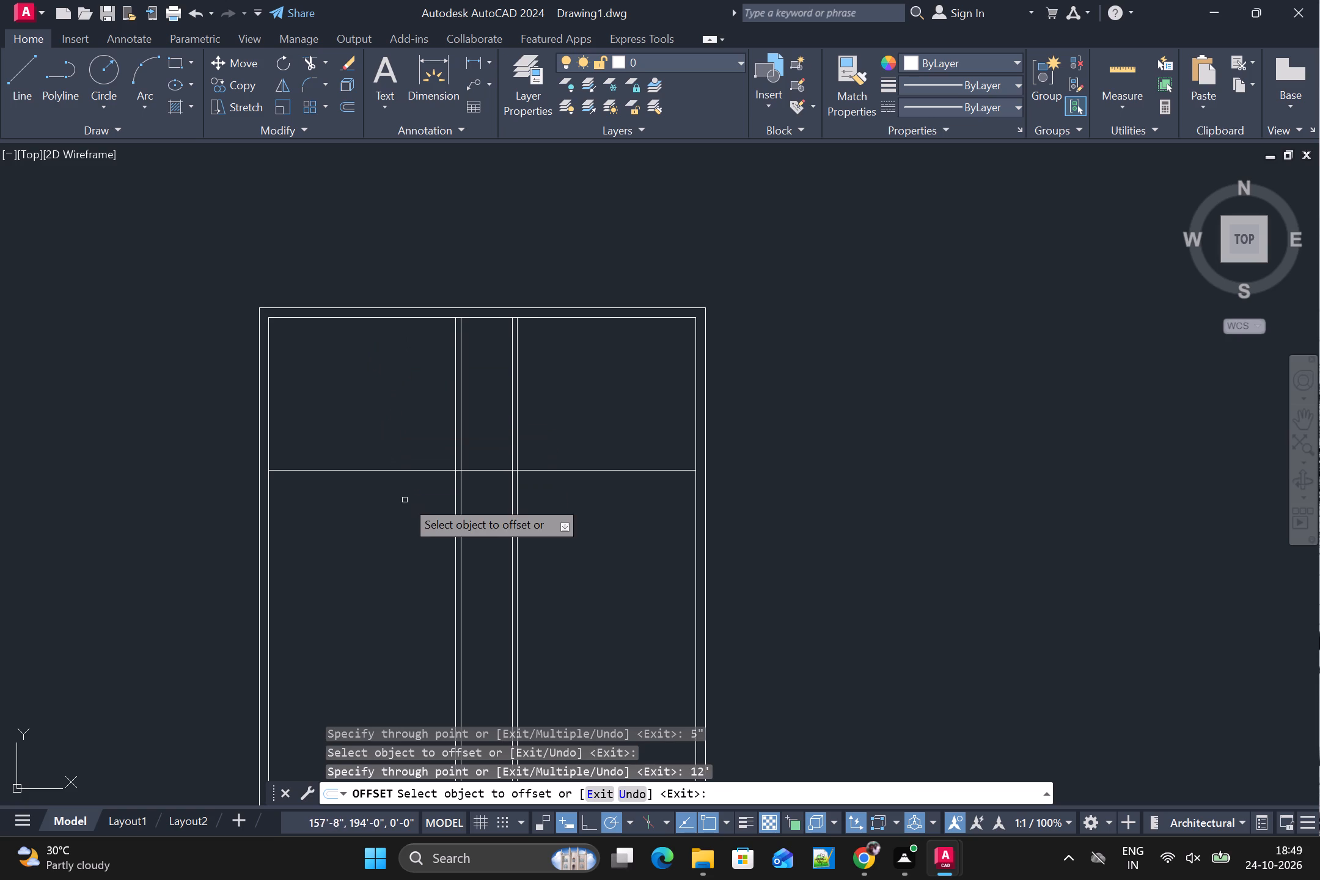
{"action": "left_click", "coordinate": [408, 469]}
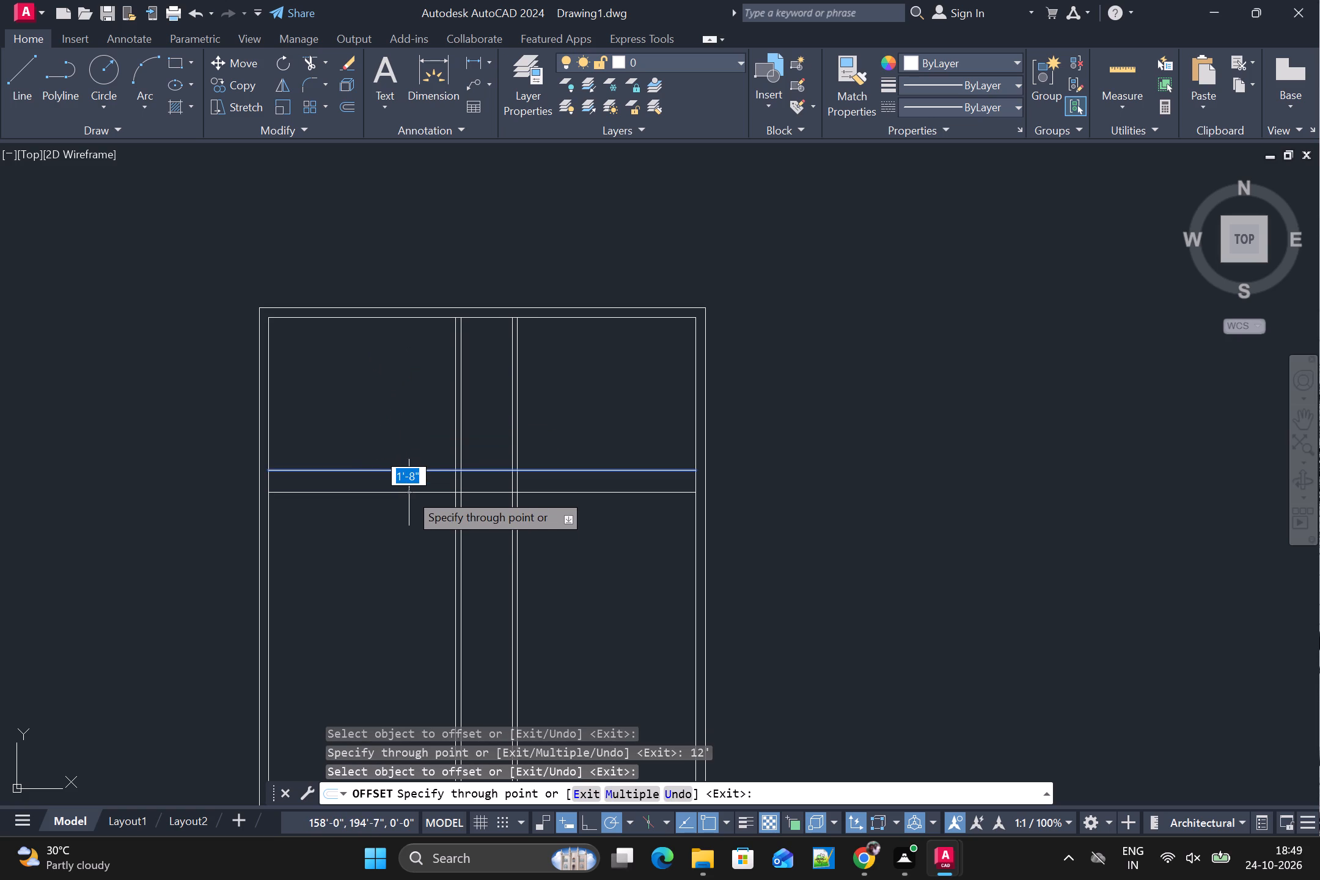
{"action": "type", "text": "5\""}
{"action": "key", "text": "Return"}
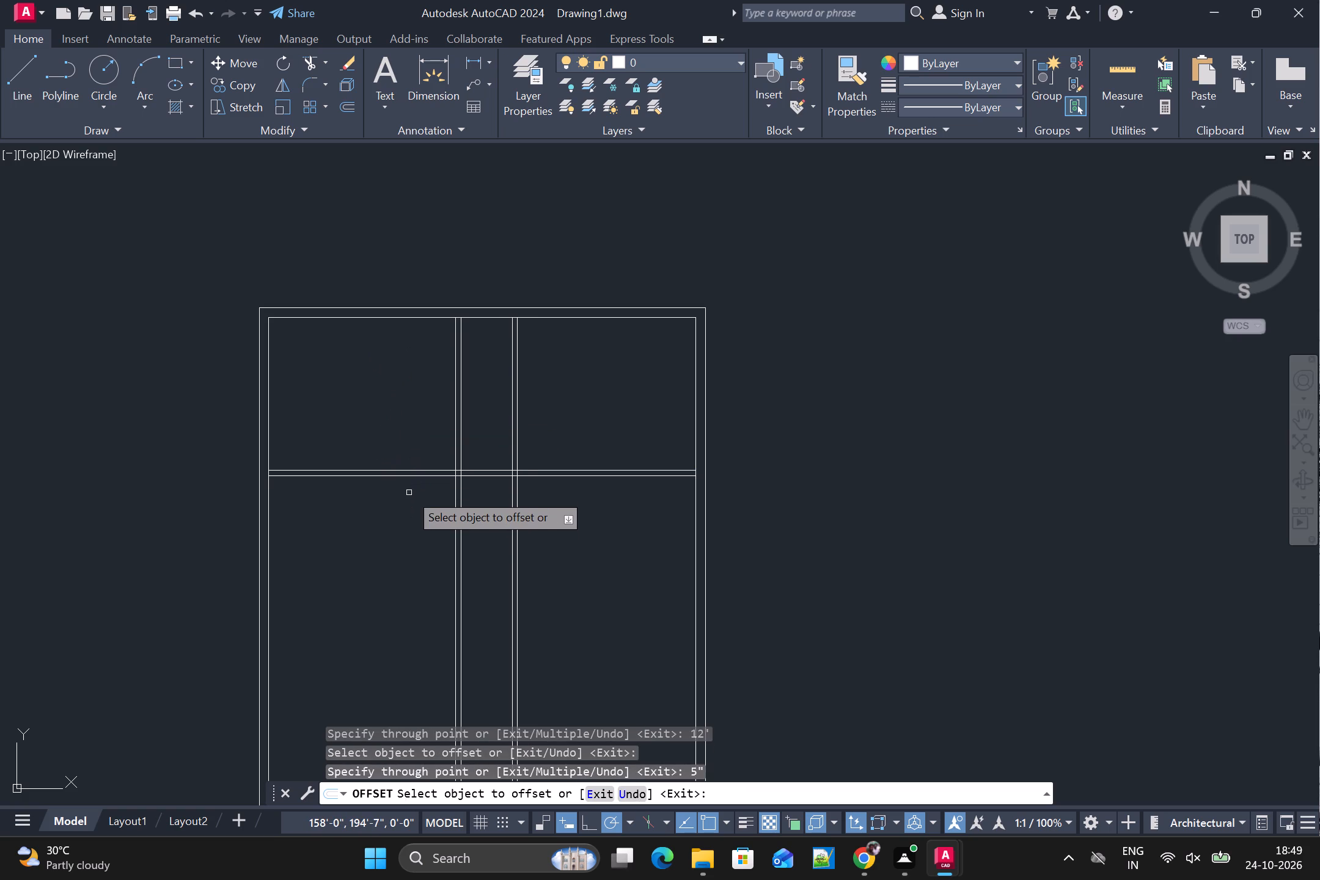
Offset the inner top wall line 15' downward, and that line another 5", to form a second horizontal partition.
{"action": "left_click", "coordinate": [647, 320]}
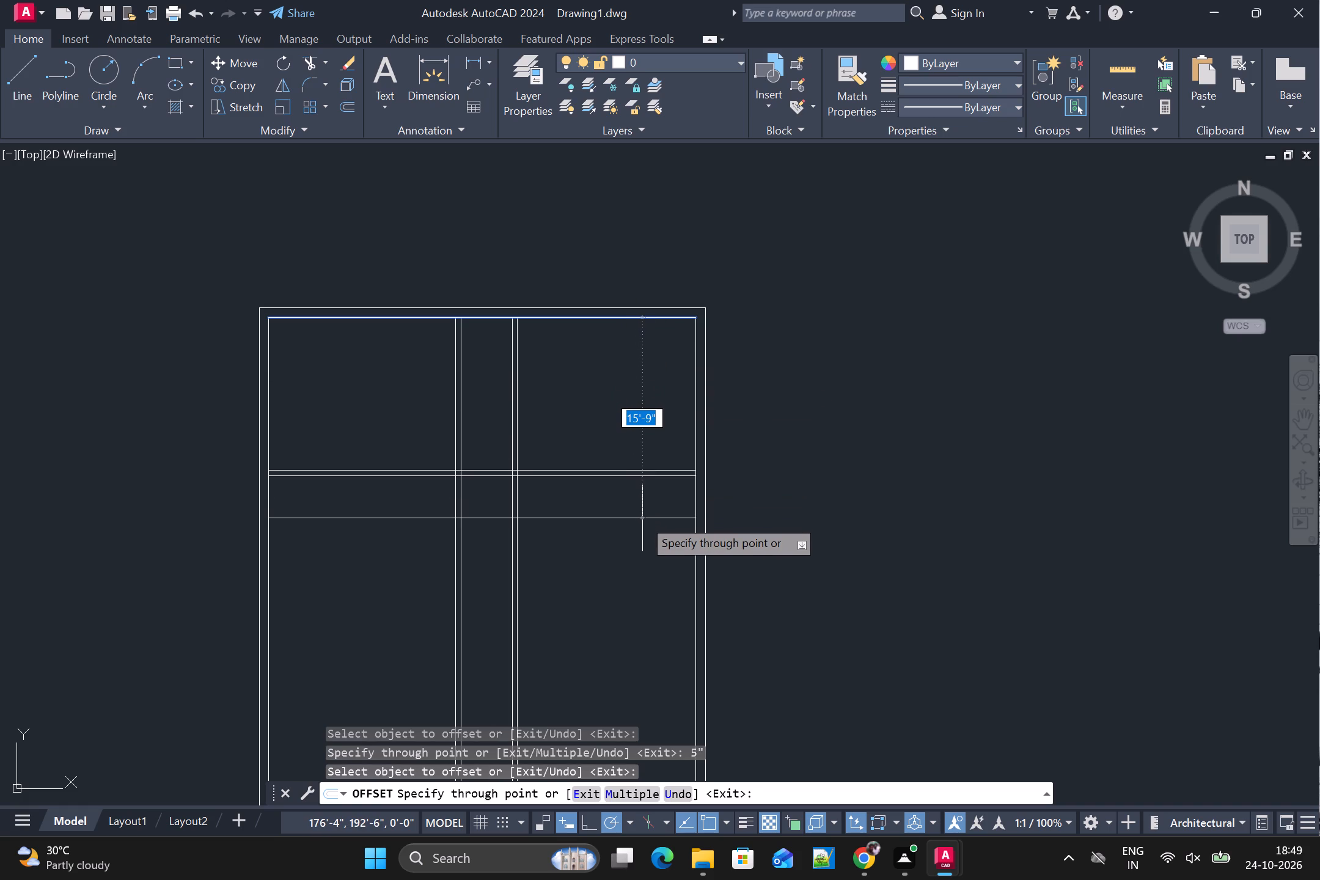
{"action": "type", "text": "15'"}
{"action": "key", "text": "Return"}
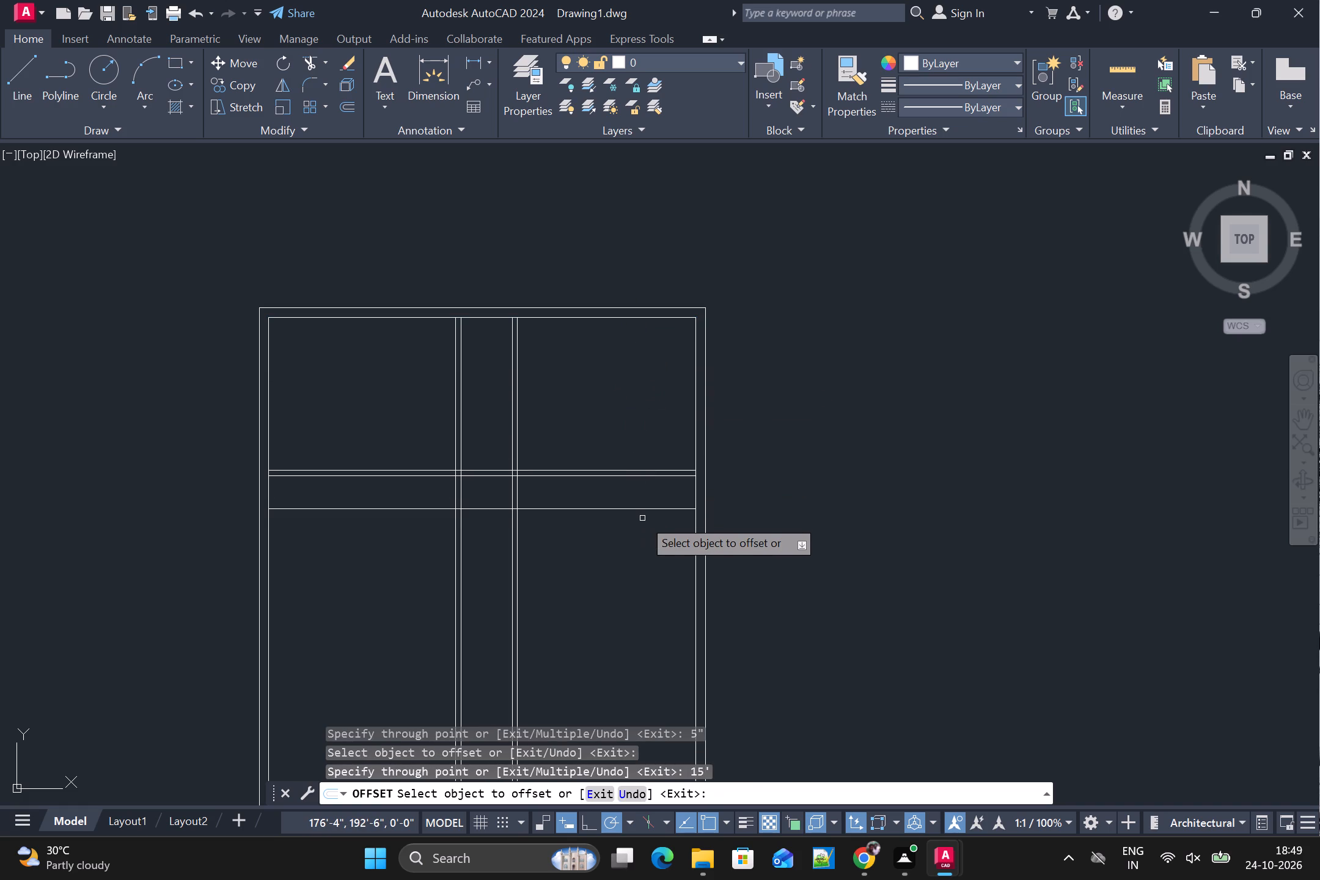
{"action": "left_click", "coordinate": [642, 513]}
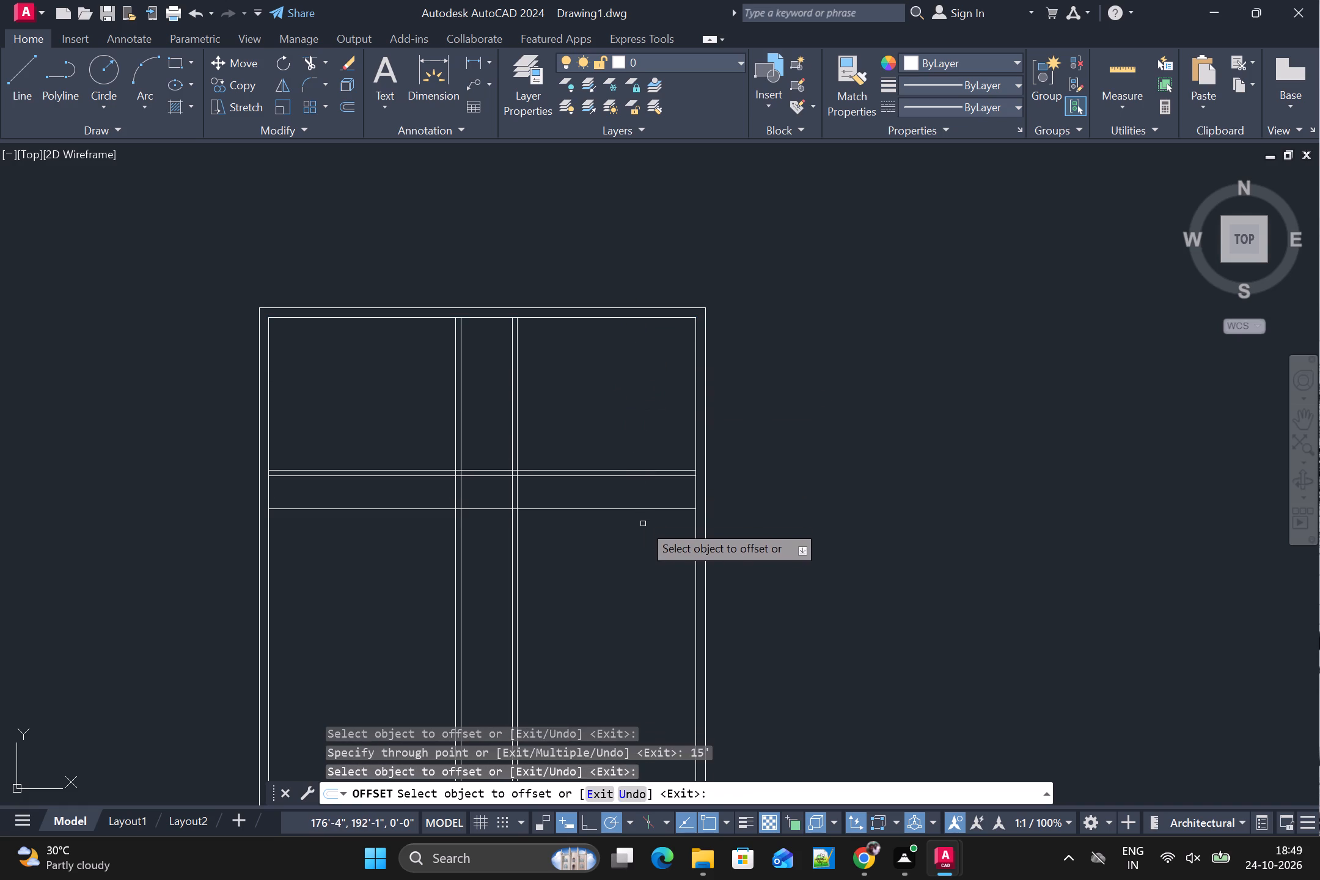
{"action": "left_click", "coordinate": [643, 511]}
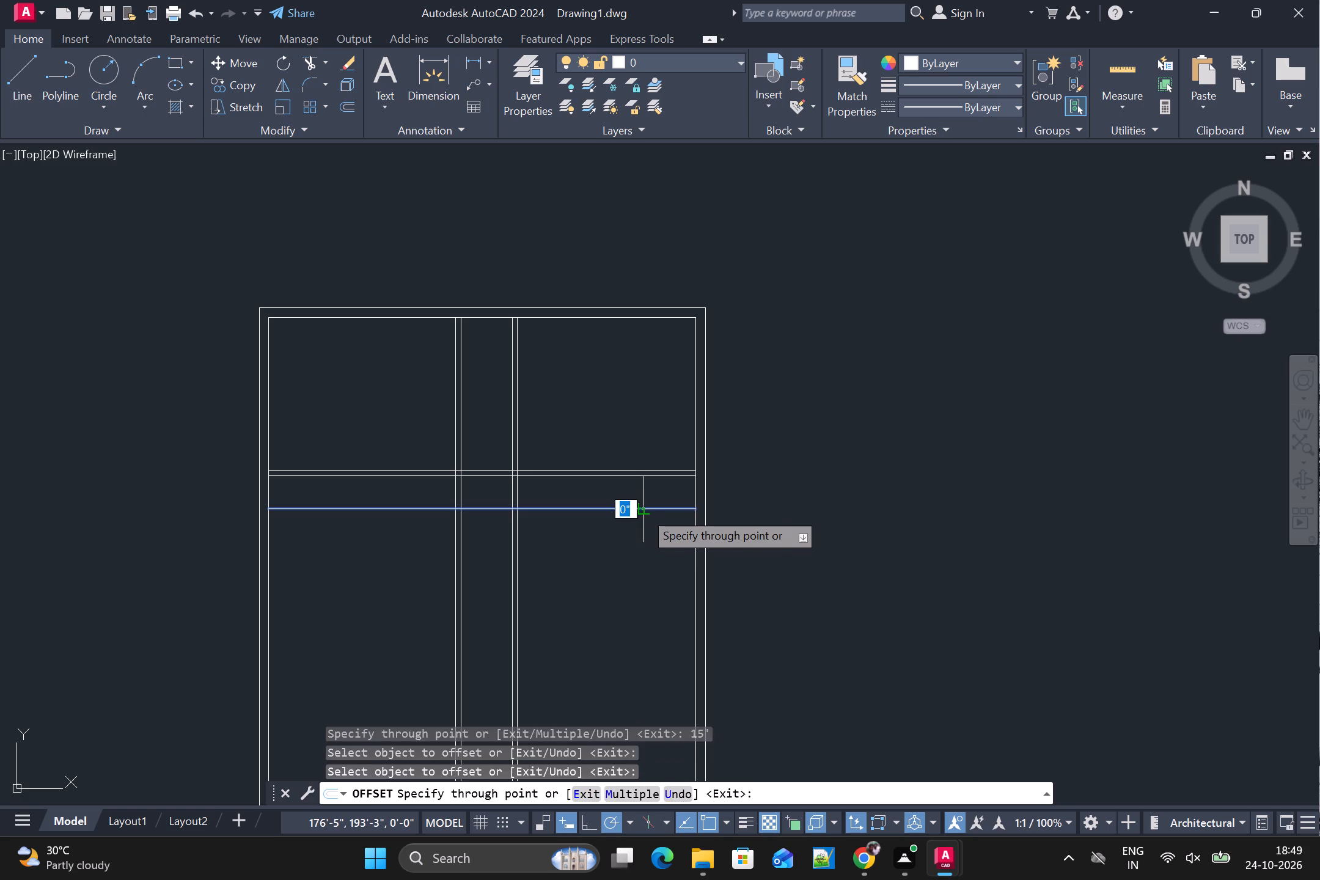
{"action": "type", "text": "5\""}
{"action": "key", "text": "Return"}
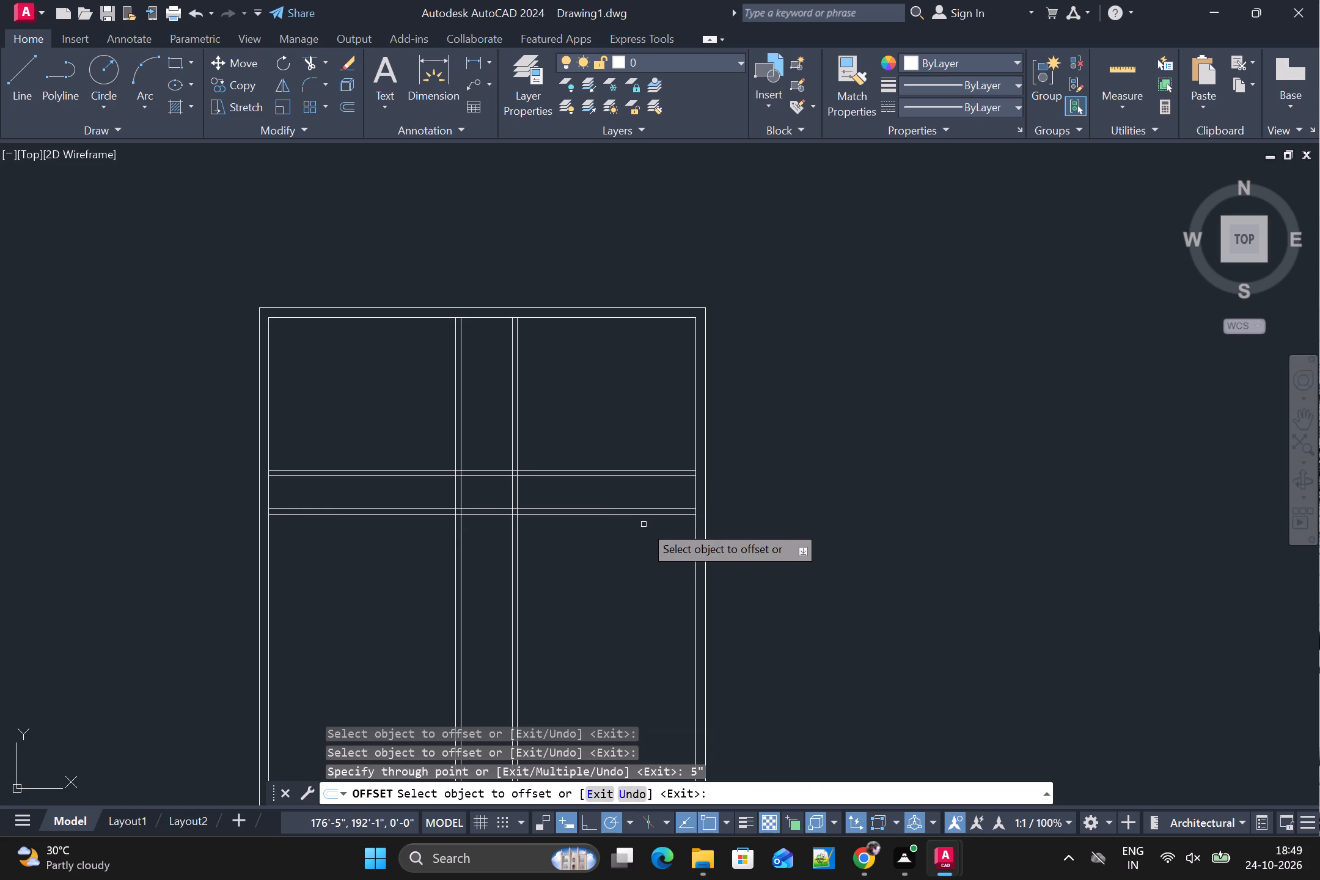
Trim the upper horizontal partition out of the right-hand room and the lower one away between and left of the vertical partitions.
{"action": "key", "text": "Escape"}
{"action": "type", "text": "TR"}
{"action": "key", "text": "space"}
{"action": "left_click_drag", "start_coordinate": [571, 431], "coordinate": [568, 477]}
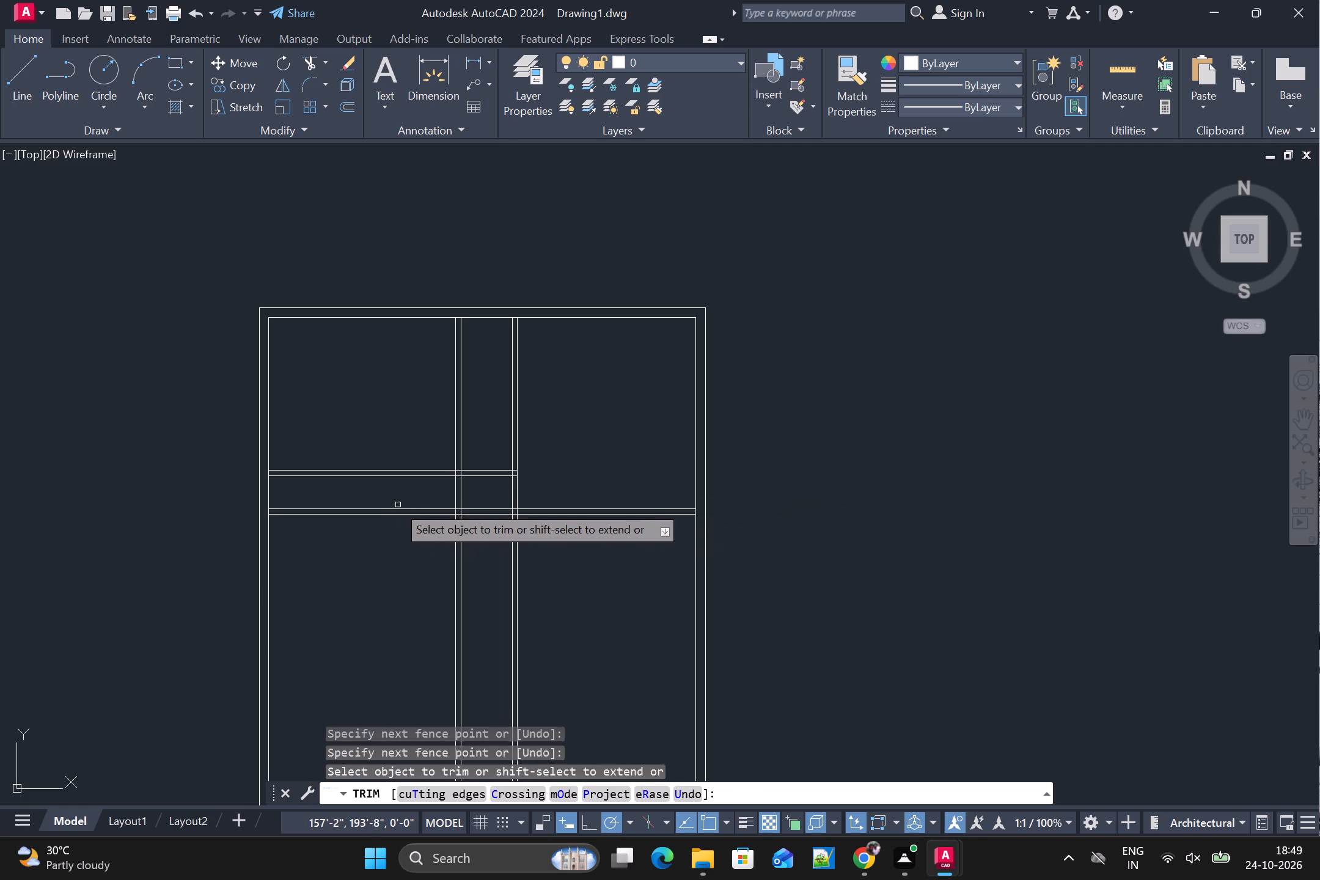
{"action": "left_click_drag", "start_coordinate": [396, 503], "coordinate": [396, 519]}
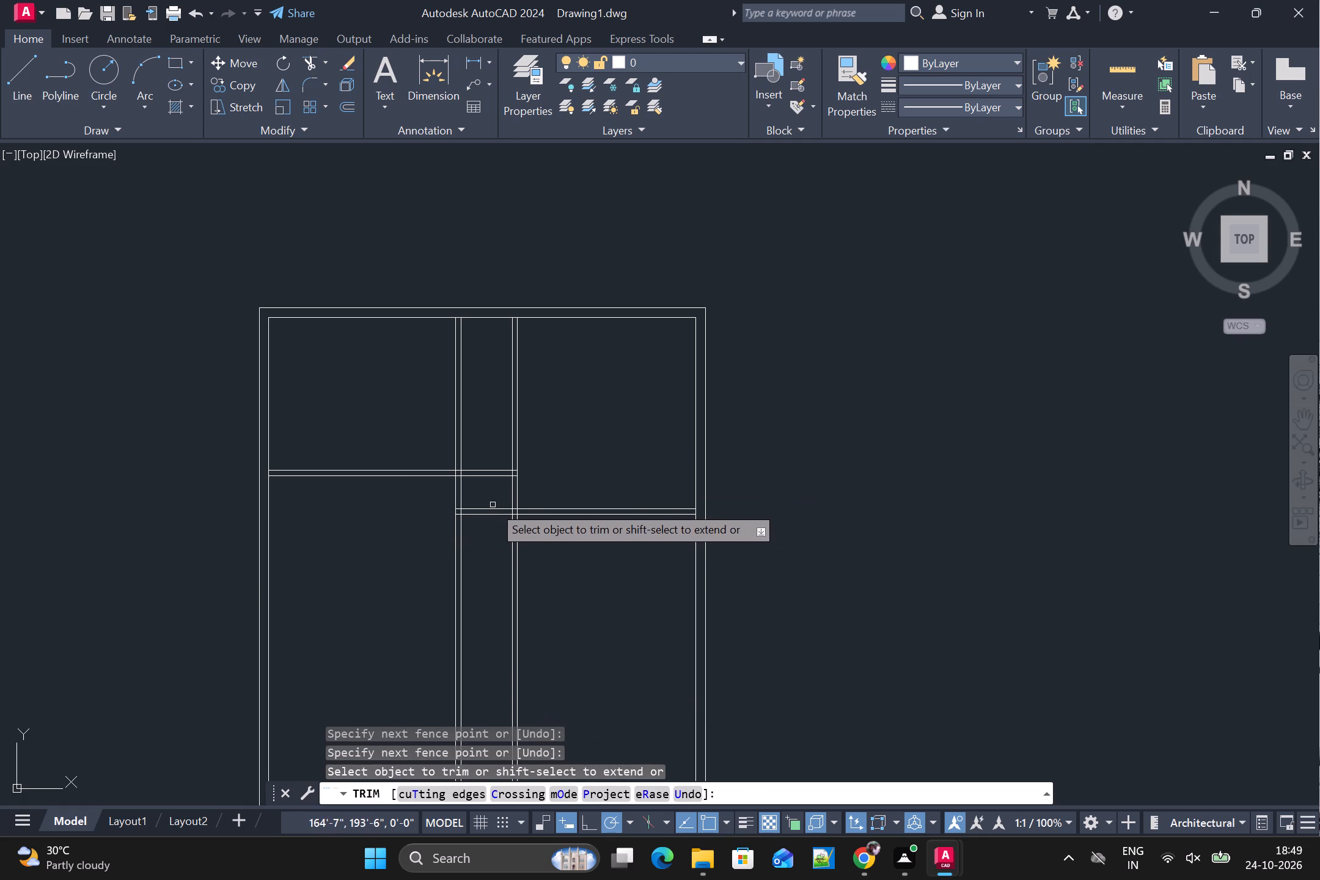
{"action": "left_click_drag", "start_coordinate": [491, 497], "coordinate": [491, 518]}
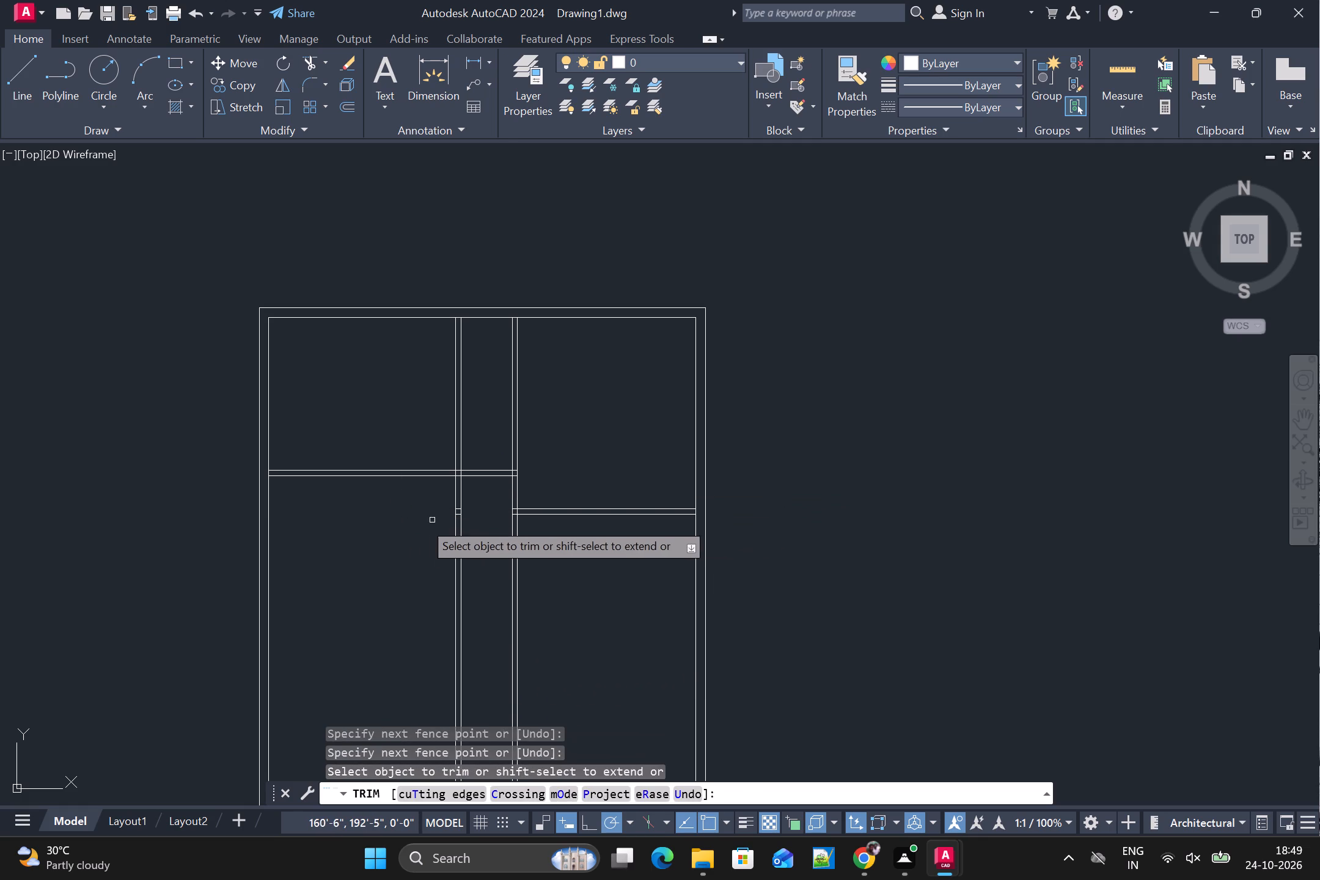
Trim both vertical partitions below the horizontal ones, clearing the leftover stubs so the left one ends at the upper horizontal partition.
{"action": "left_click_drag", "start_coordinate": [381, 539], "coordinate": [584, 590]}
{"action": "scroll", "coordinate": [477, 524], "scroll_direction": "up", "scroll_amount": 3}
{"action": "left_click_drag", "start_coordinate": [445, 466], "coordinate": [389, 460]}
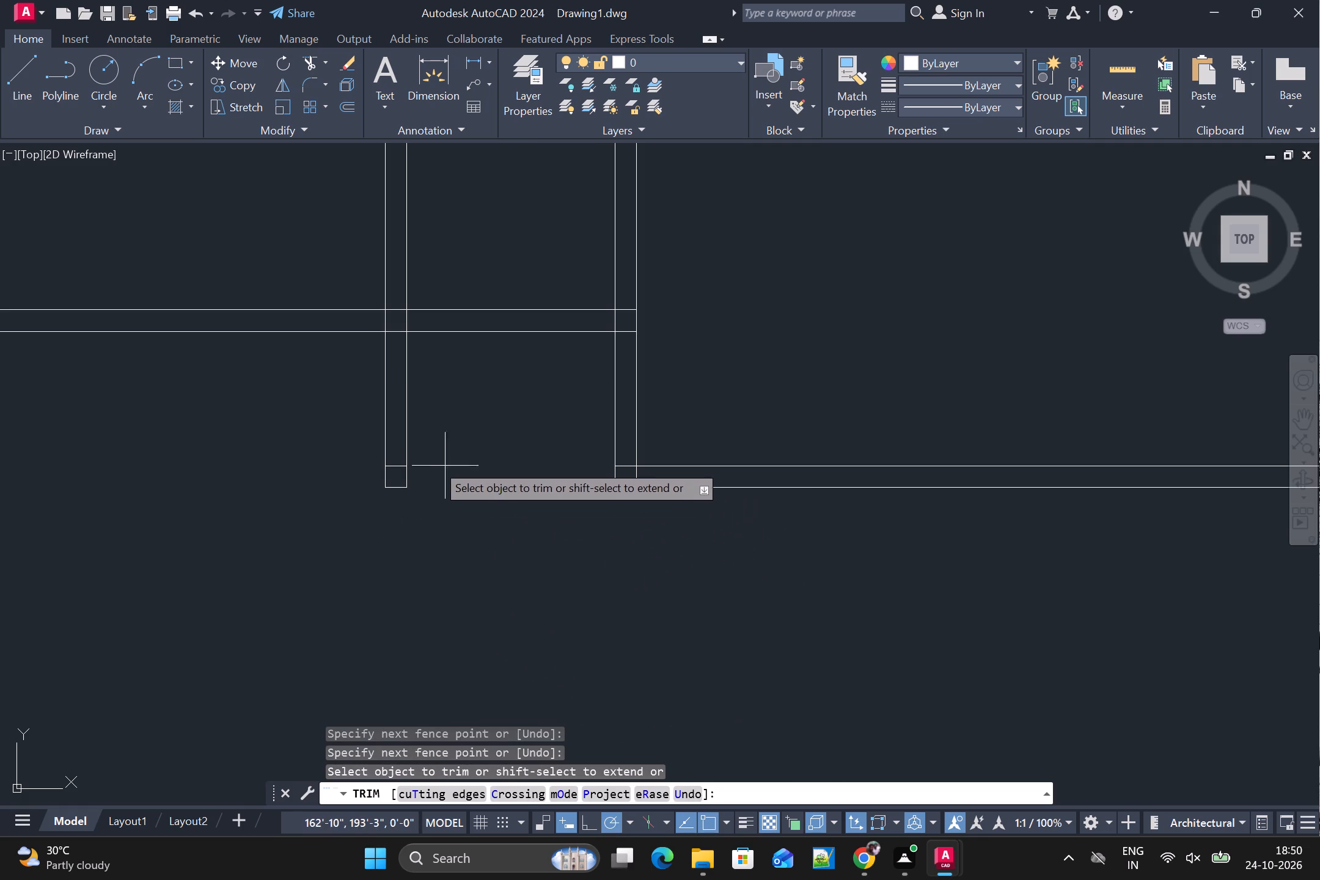
{"action": "left_click_drag", "start_coordinate": [389, 460], "coordinate": [314, 452]}
{"action": "left_click_drag", "start_coordinate": [380, 427], "coordinate": [380, 490]}
{"action": "left_click_drag", "start_coordinate": [405, 469], "coordinate": [381, 491]}
{"action": "left_click_drag", "start_coordinate": [387, 459], "coordinate": [395, 483]}
{"action": "left_click_drag", "start_coordinate": [394, 479], "coordinate": [351, 494]}
{"action": "left_click_drag", "start_coordinate": [403, 477], "coordinate": [392, 516]}
{"action": "scroll", "coordinate": [410, 511], "scroll_direction": "down", "scroll_amount": 3}
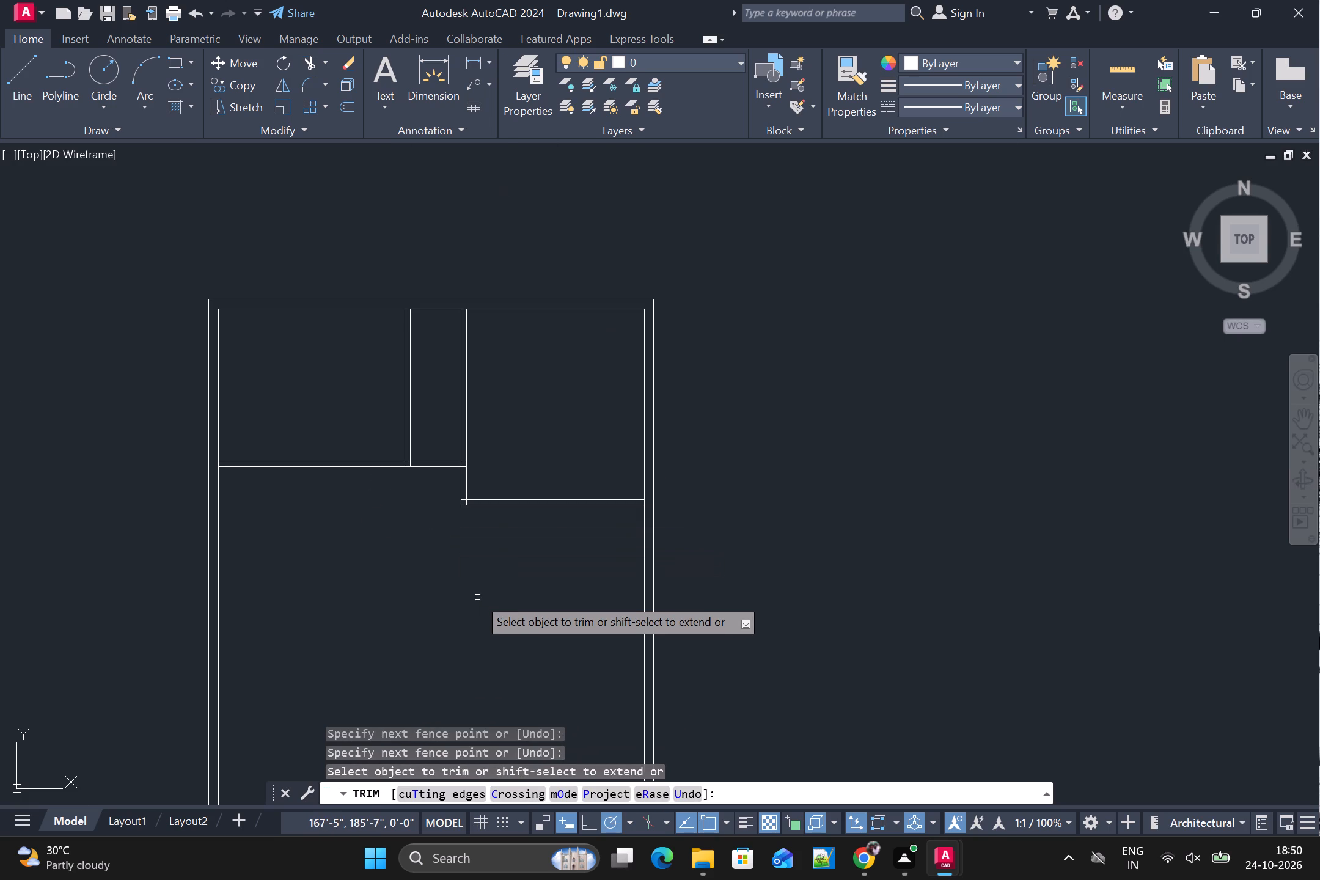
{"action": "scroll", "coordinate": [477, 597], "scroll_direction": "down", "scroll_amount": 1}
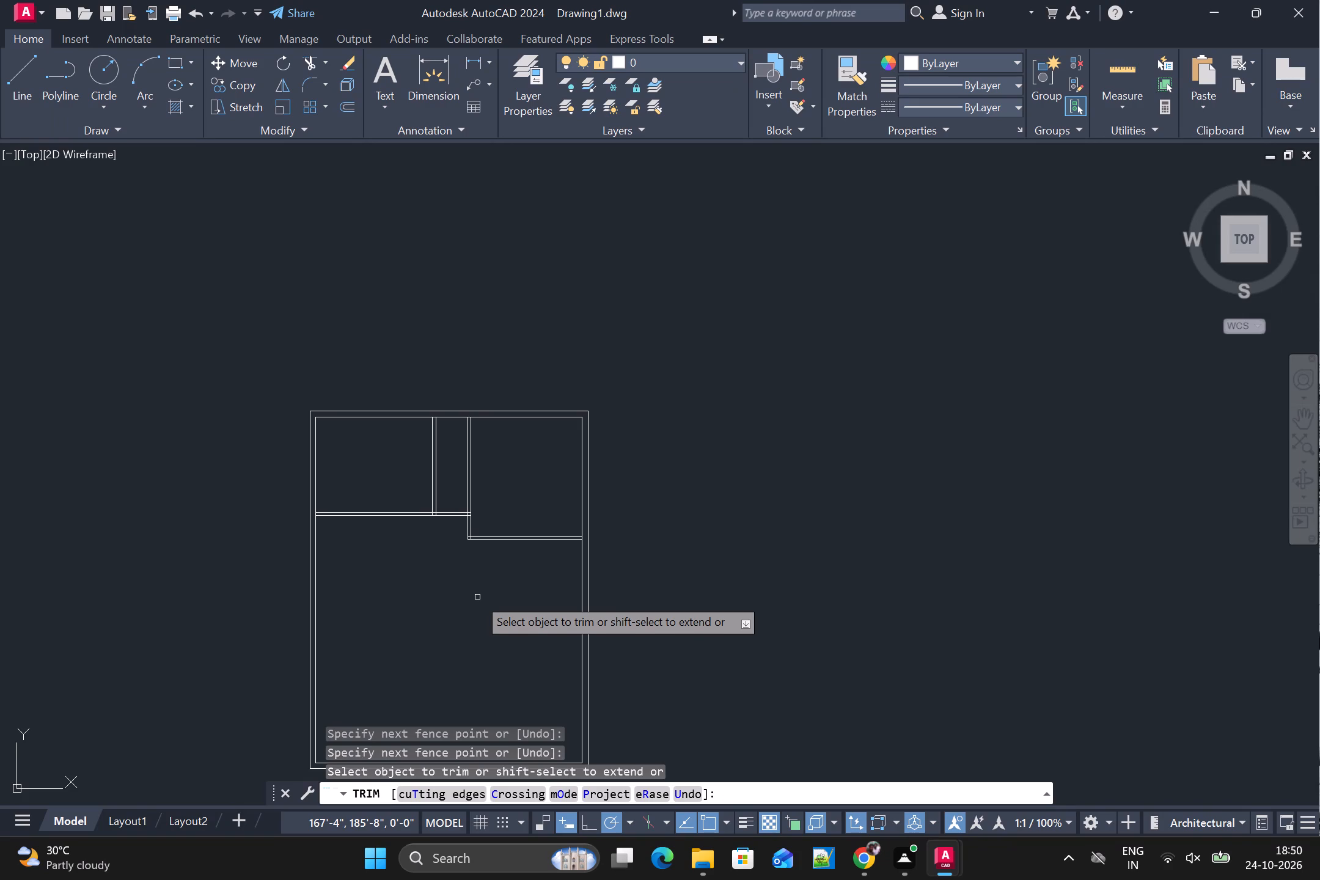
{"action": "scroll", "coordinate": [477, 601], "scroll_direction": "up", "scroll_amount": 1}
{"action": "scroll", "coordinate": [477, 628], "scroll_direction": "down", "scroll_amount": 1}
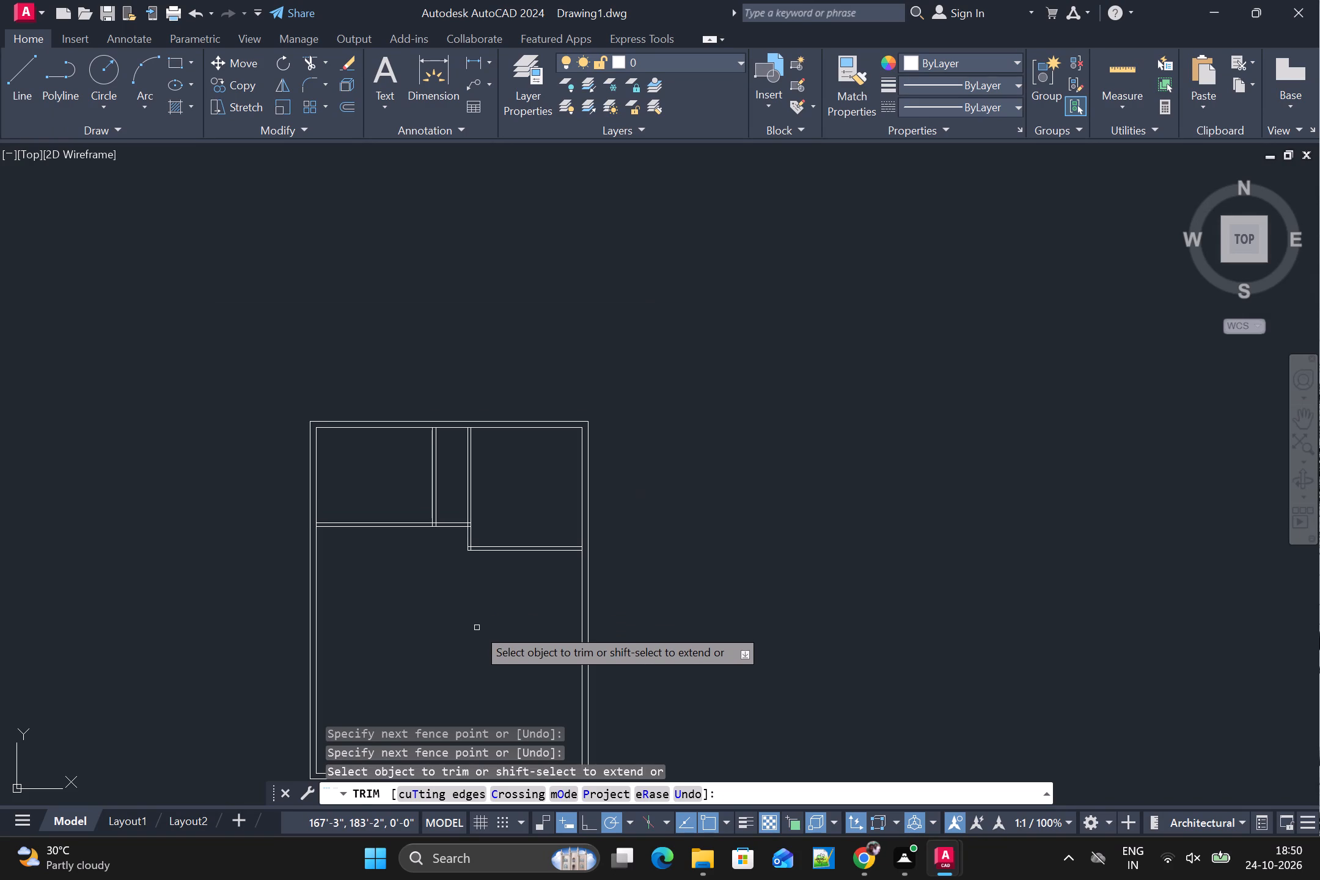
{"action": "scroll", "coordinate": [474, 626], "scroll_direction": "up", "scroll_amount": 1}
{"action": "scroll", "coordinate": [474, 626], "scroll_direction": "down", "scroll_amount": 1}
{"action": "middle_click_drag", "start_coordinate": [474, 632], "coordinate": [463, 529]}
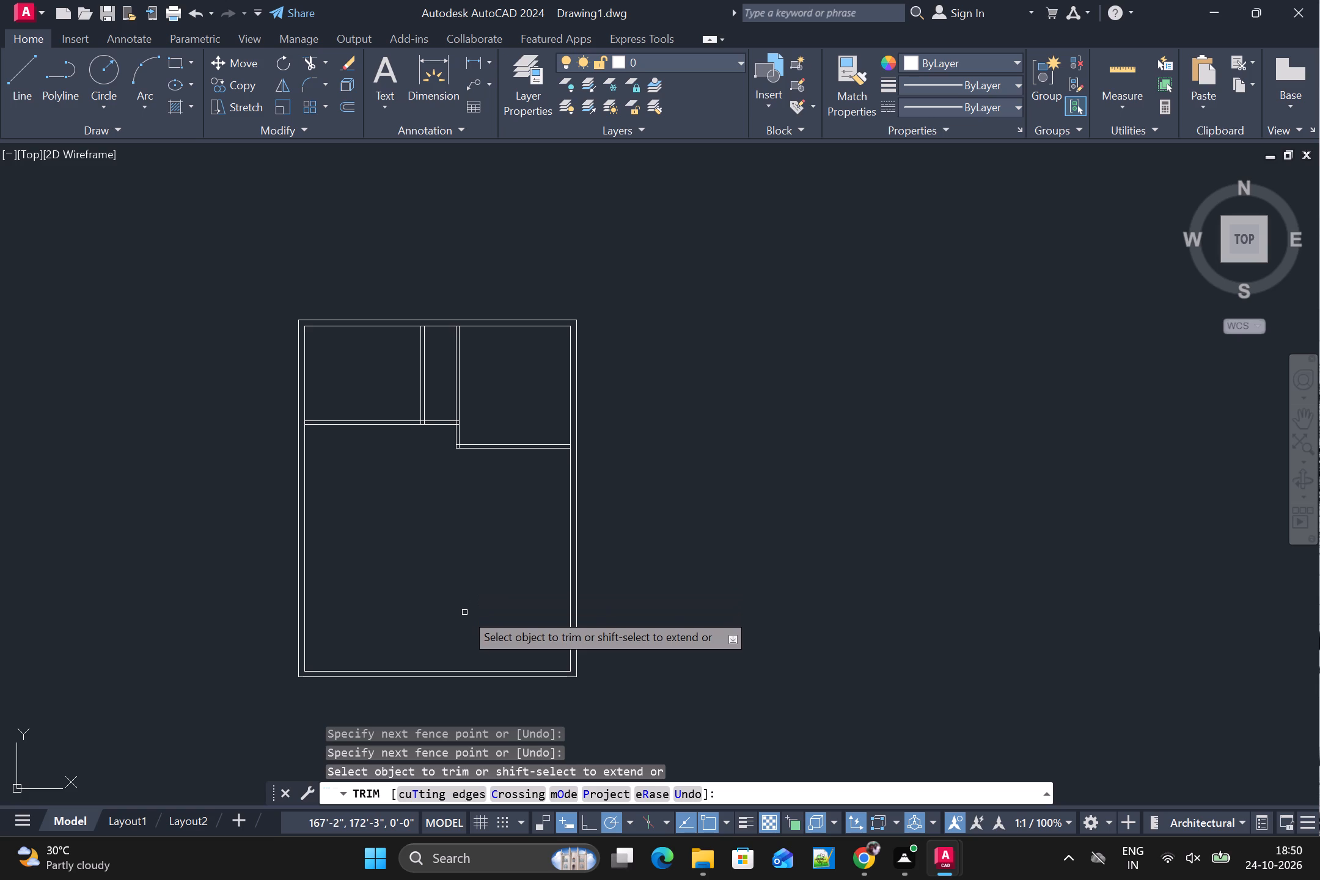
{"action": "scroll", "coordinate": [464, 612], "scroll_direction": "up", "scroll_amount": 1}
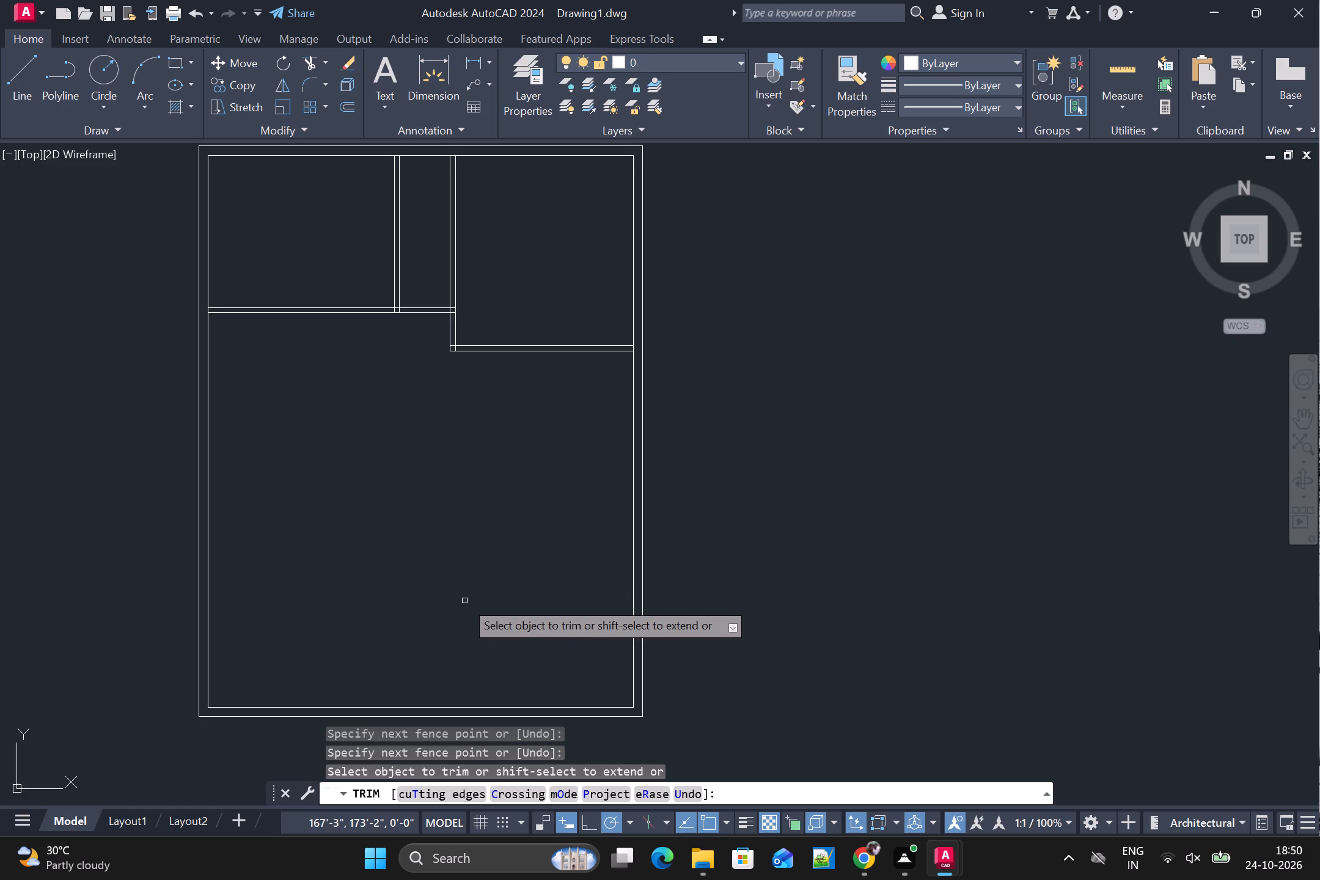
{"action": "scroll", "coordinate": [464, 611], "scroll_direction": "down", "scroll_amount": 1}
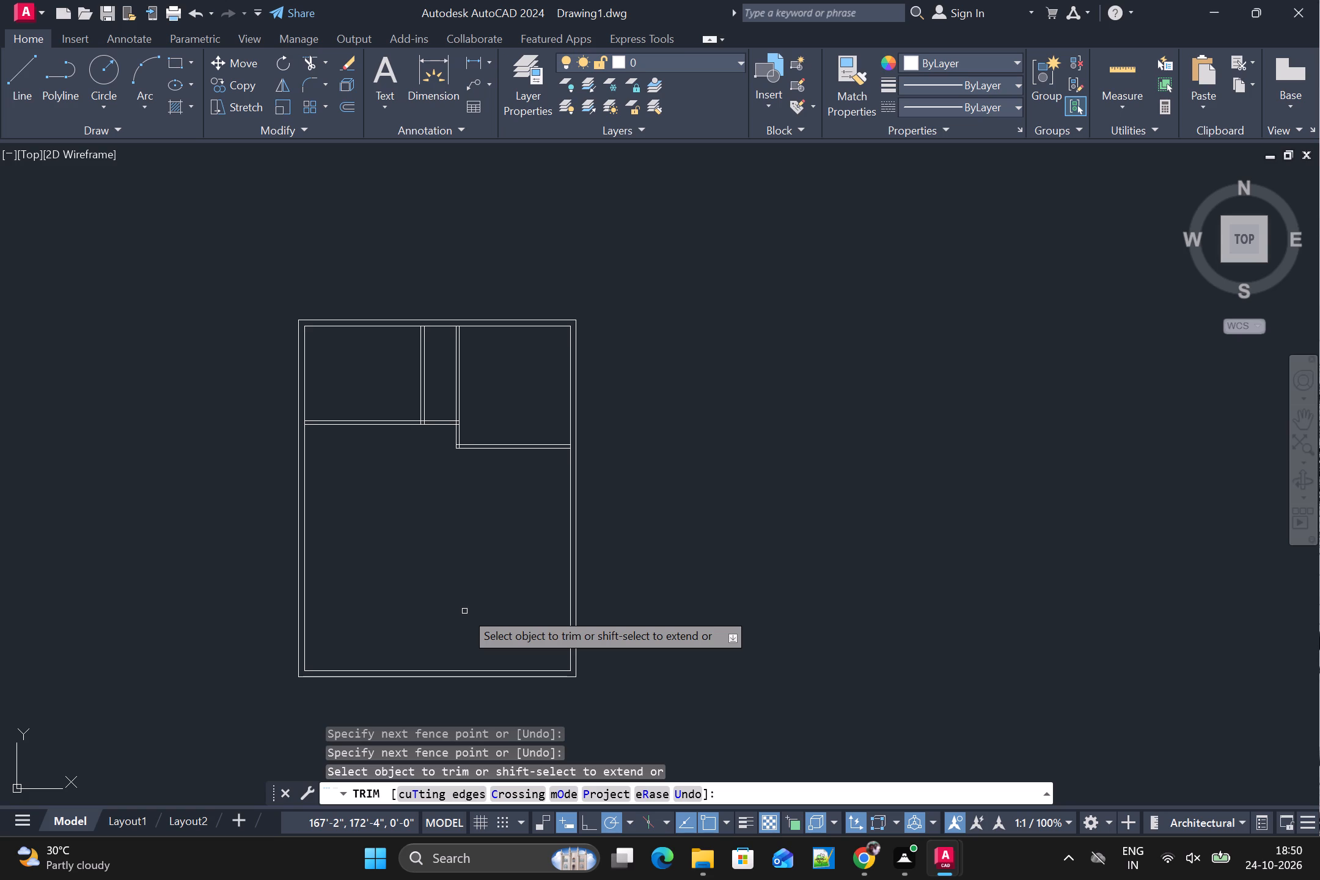
Offset the upper-left horizontal partition's lower line 6' downward, and that line another 5", using the Through option.
{"action": "scroll", "coordinate": [431, 550], "scroll_direction": "up", "scroll_amount": 1}
{"action": "middle_click_drag", "start_coordinate": [430, 560], "coordinate": [430, 579]}
{"action": "scroll", "coordinate": [430, 579], "scroll_direction": "up", "scroll_amount": 1}
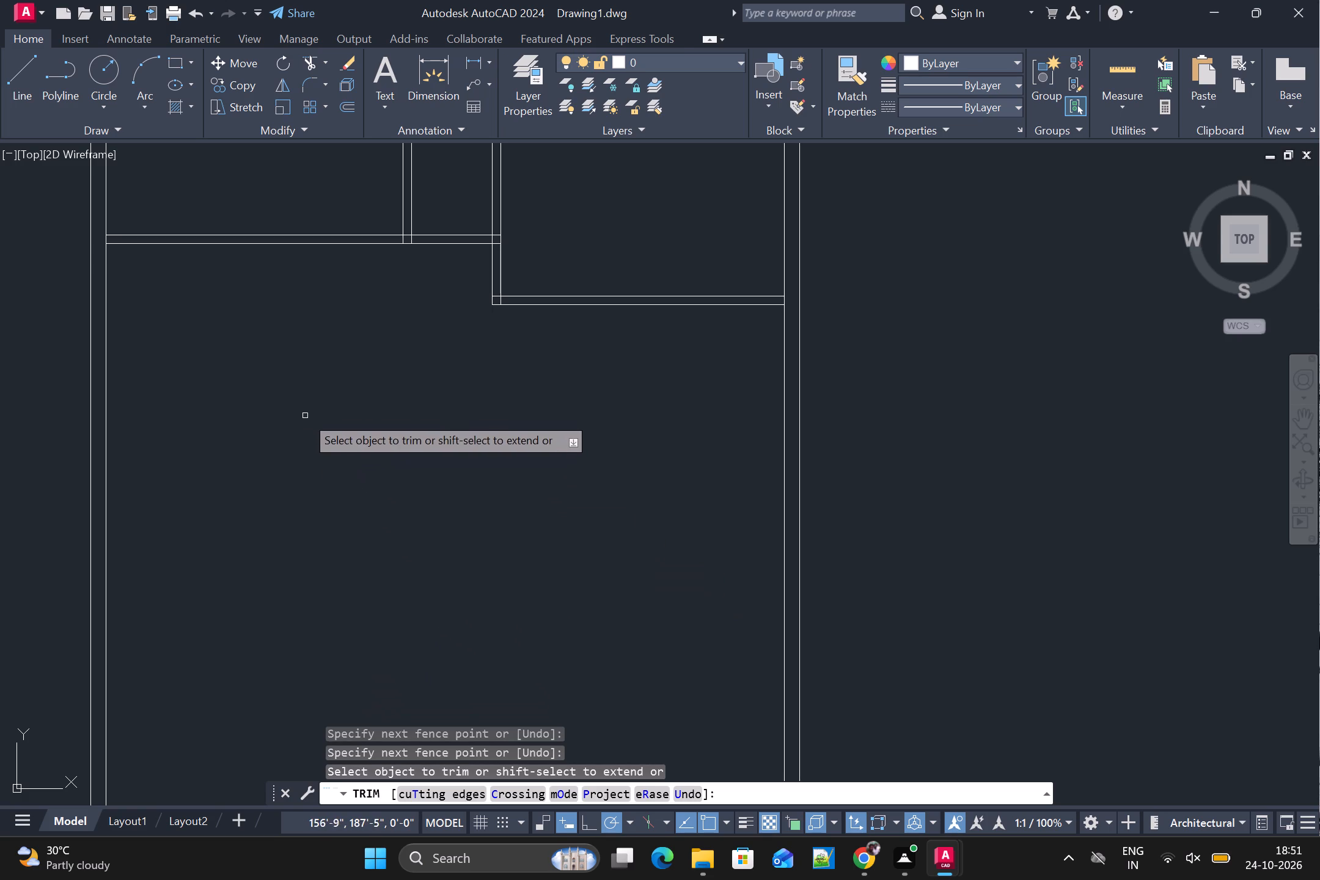
{"action": "key", "text": "Escape"}
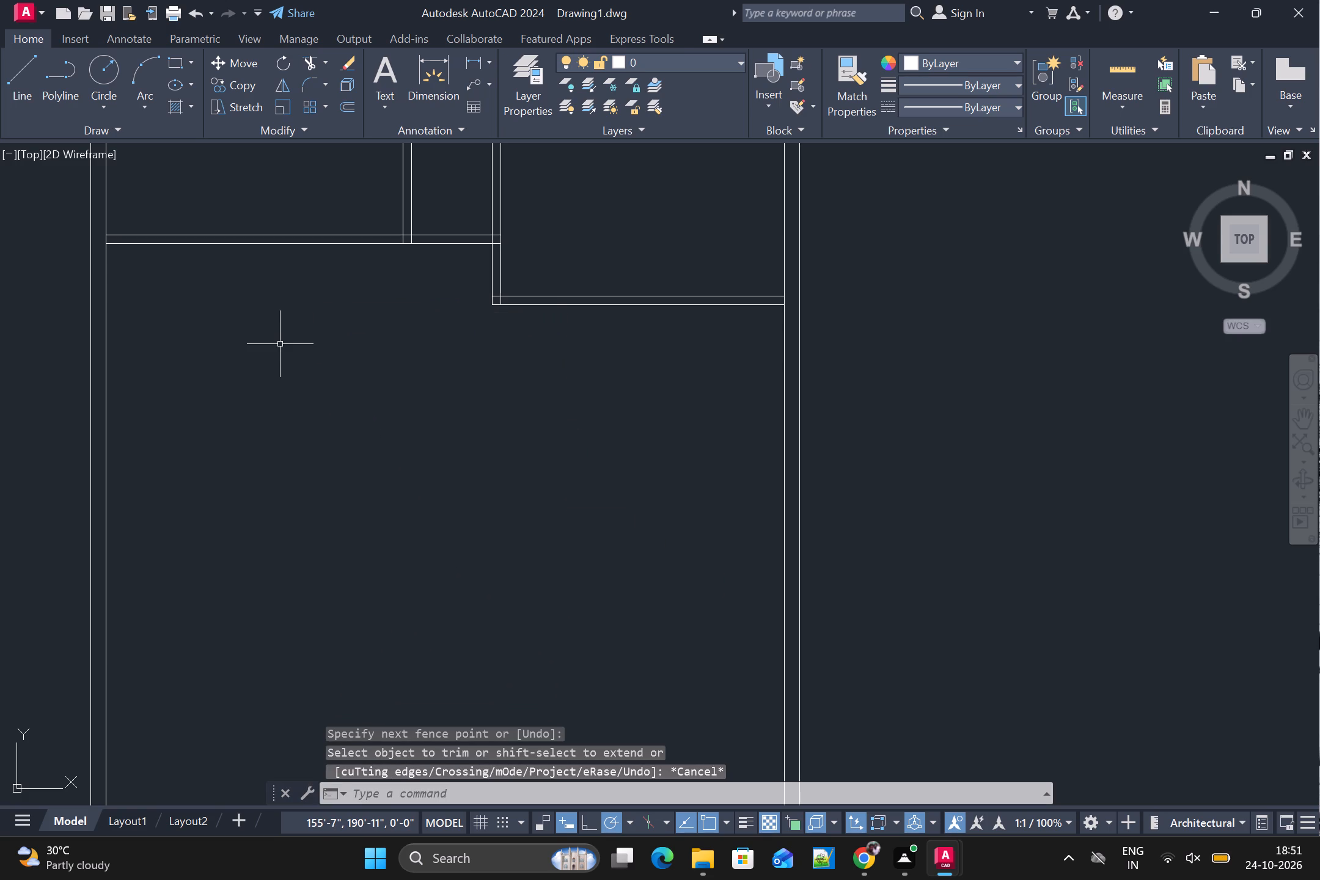
{"action": "key", "text": "o"}
{"action": "key", "text": "Return"}
{"action": "type", "text": "T"}
{"action": "key", "text": "space"}
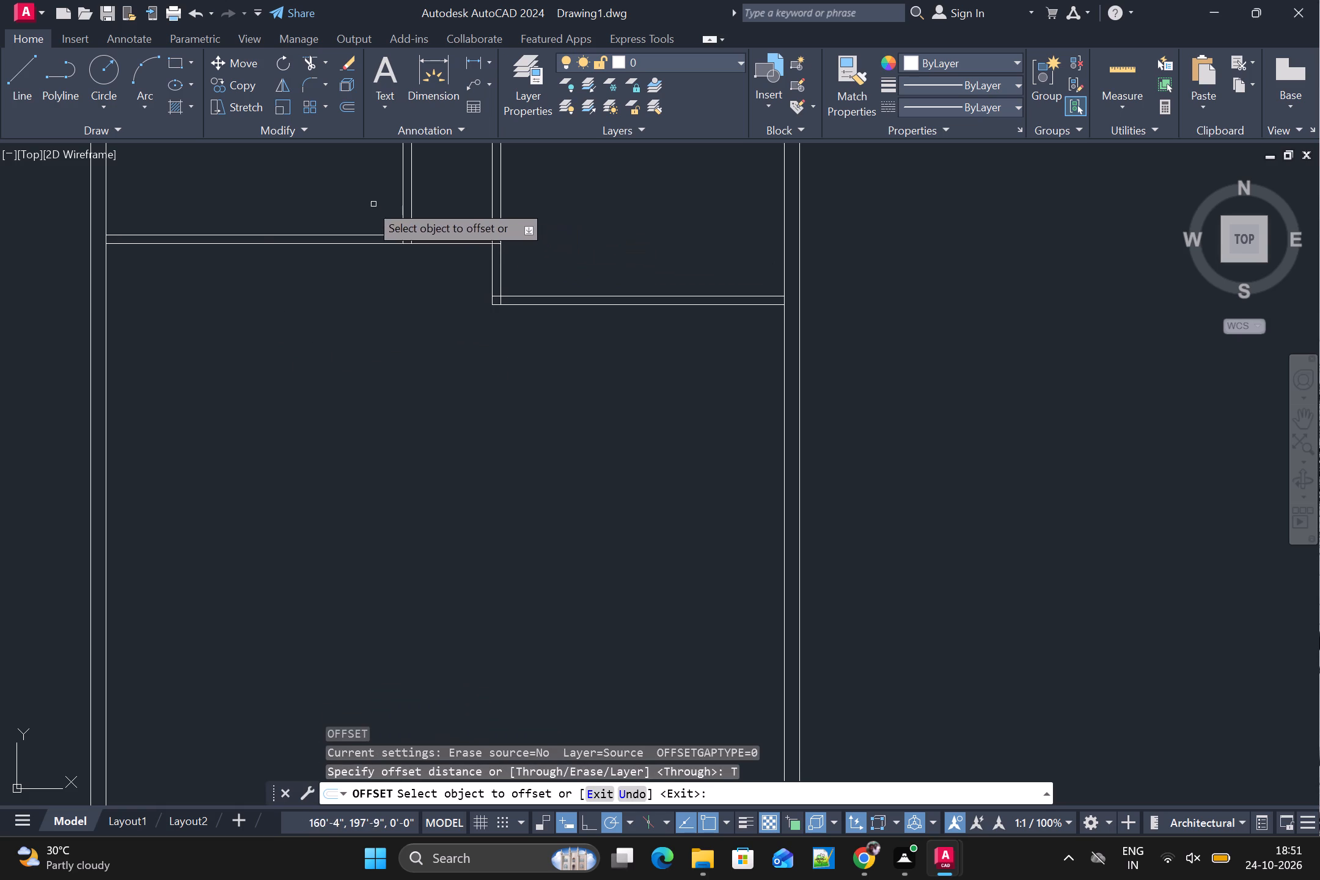
{"action": "left_click", "coordinate": [262, 244]}
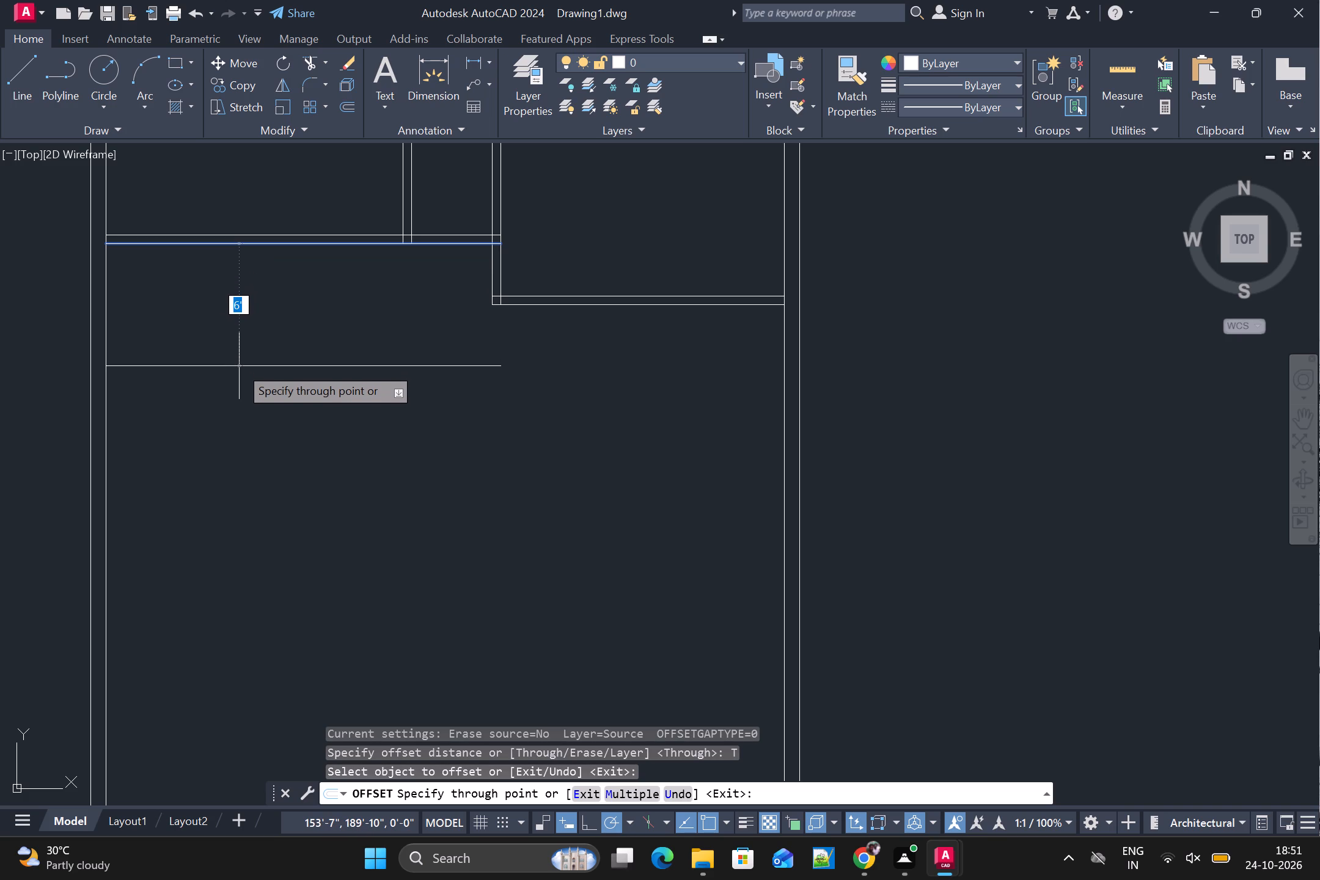
{"action": "type", "text": "6'"}
{"action": "key", "text": "Return"}
{"action": "left_click", "coordinate": [239, 366]}
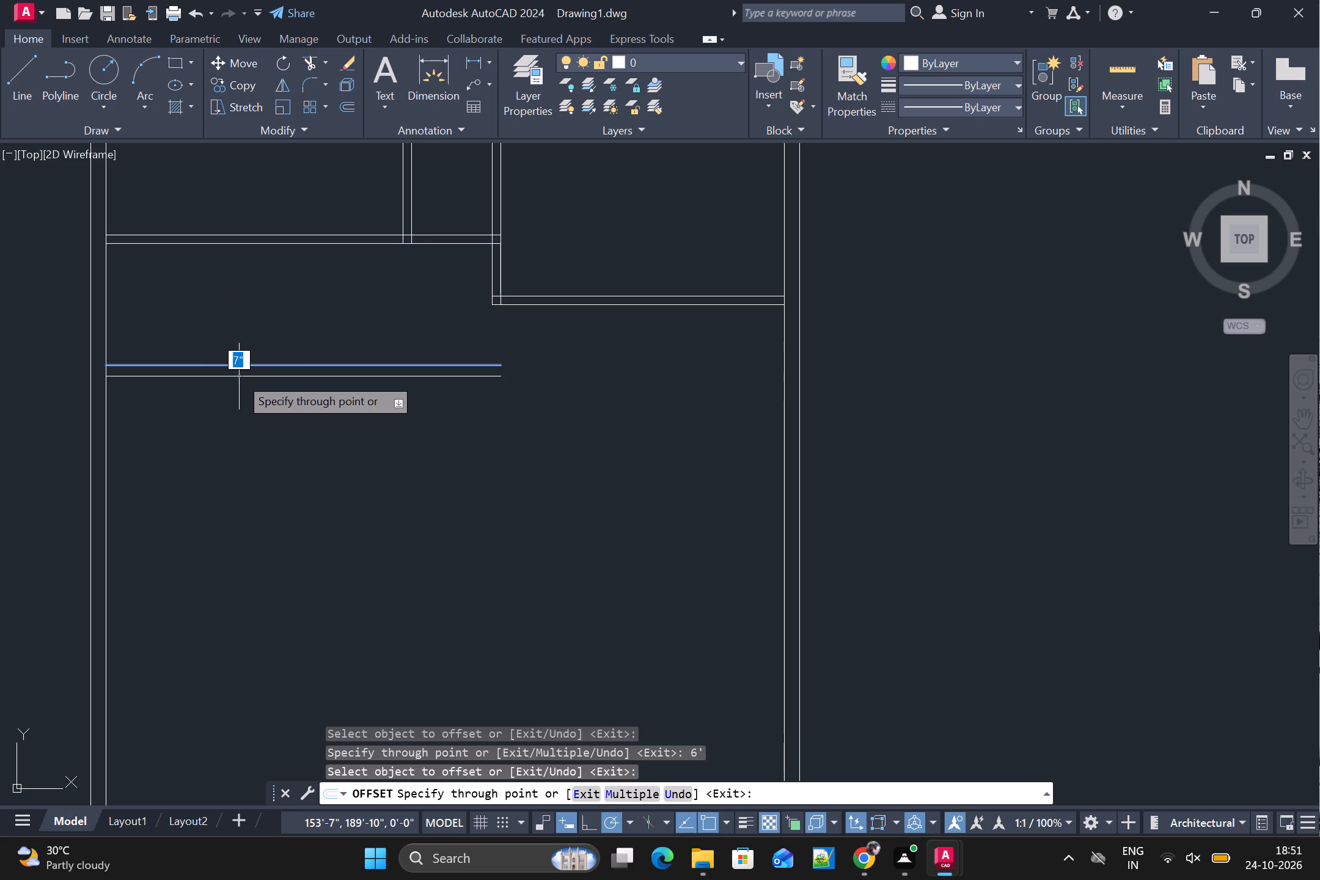
{"action": "key", "text": "5"}
{"action": "key", "text": "shift+quotedbl"}
{"action": "key", "text": "Return"}
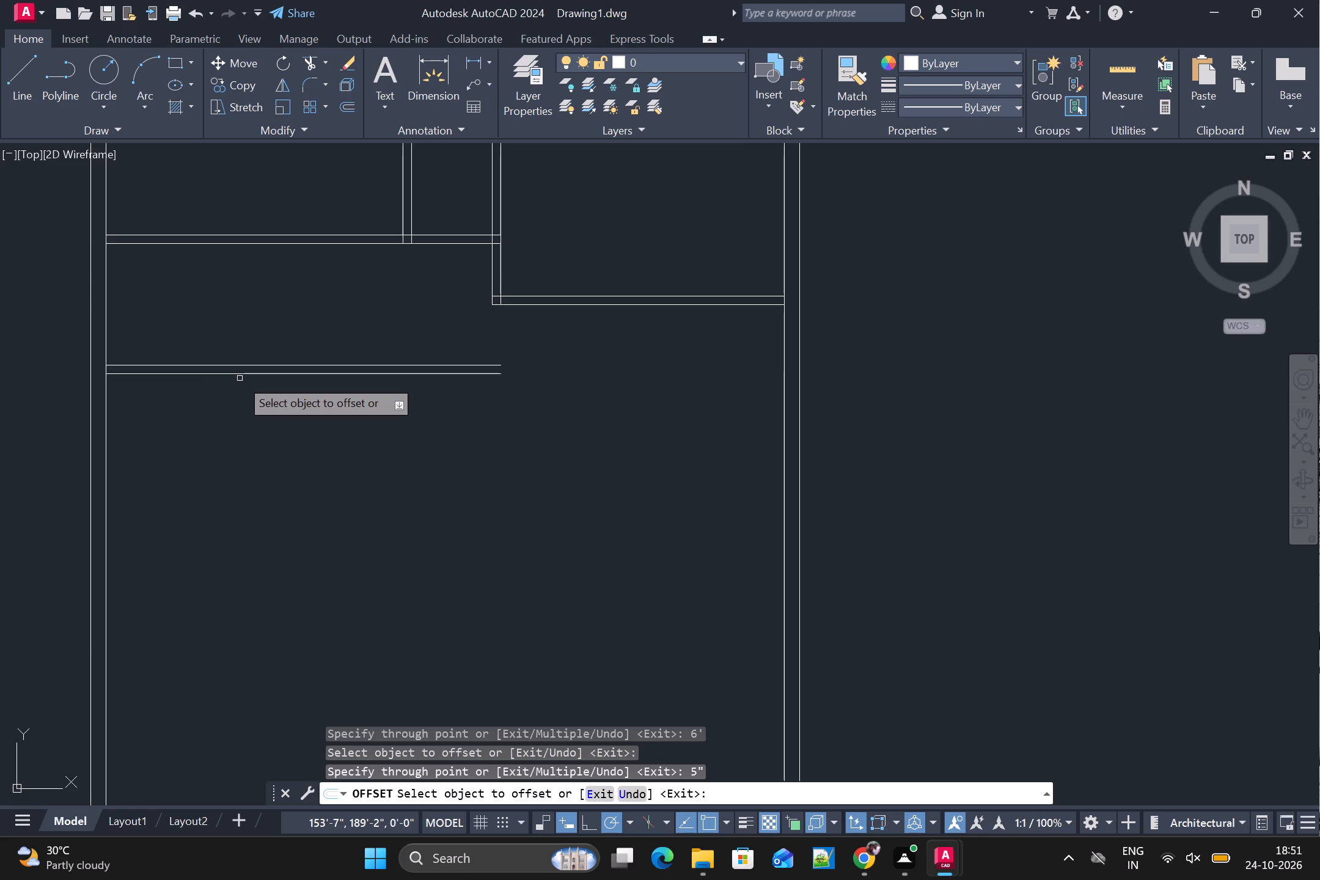
Offset the new horizontal partition's lower line 10' downward, and that line another 5", to form the next partition.
{"action": "scroll", "coordinate": [223, 392], "scroll_direction": "down", "scroll_amount": 2}
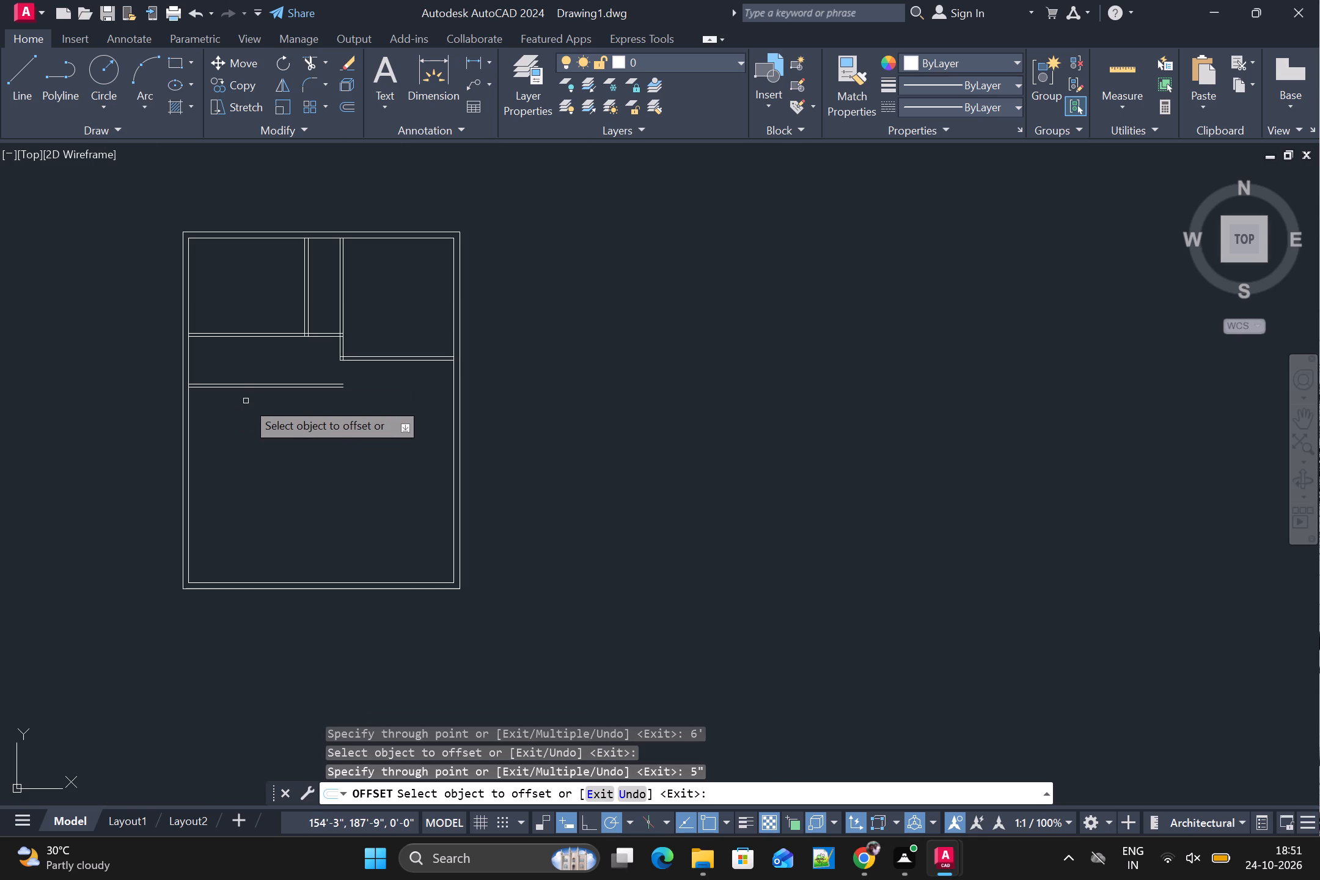
{"action": "scroll", "coordinate": [242, 386], "scroll_direction": "up", "scroll_amount": 2}
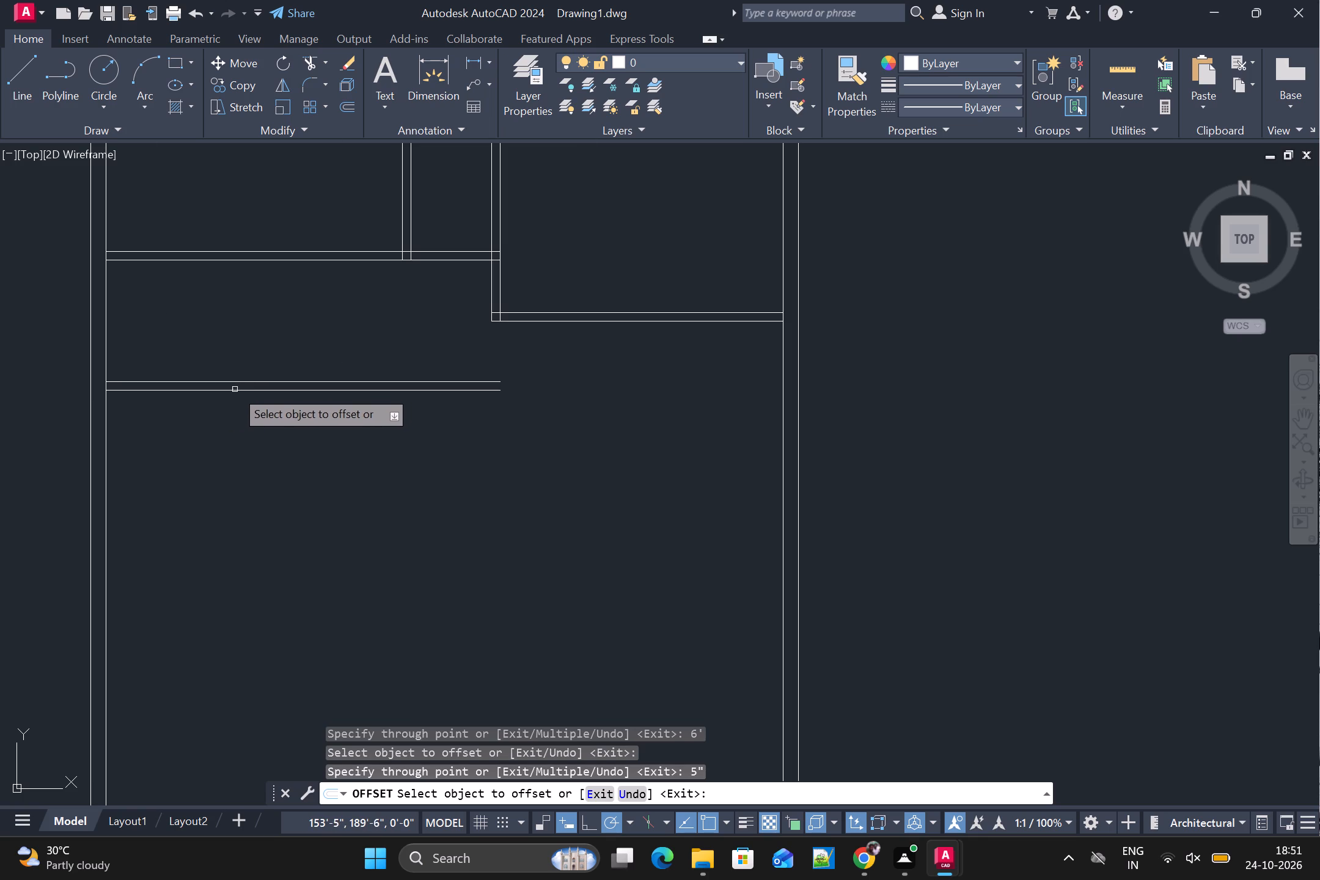
{"action": "left_click", "coordinate": [233, 392]}
{"action": "scroll", "coordinate": [226, 493], "scroll_direction": "down", "scroll_amount": 2}
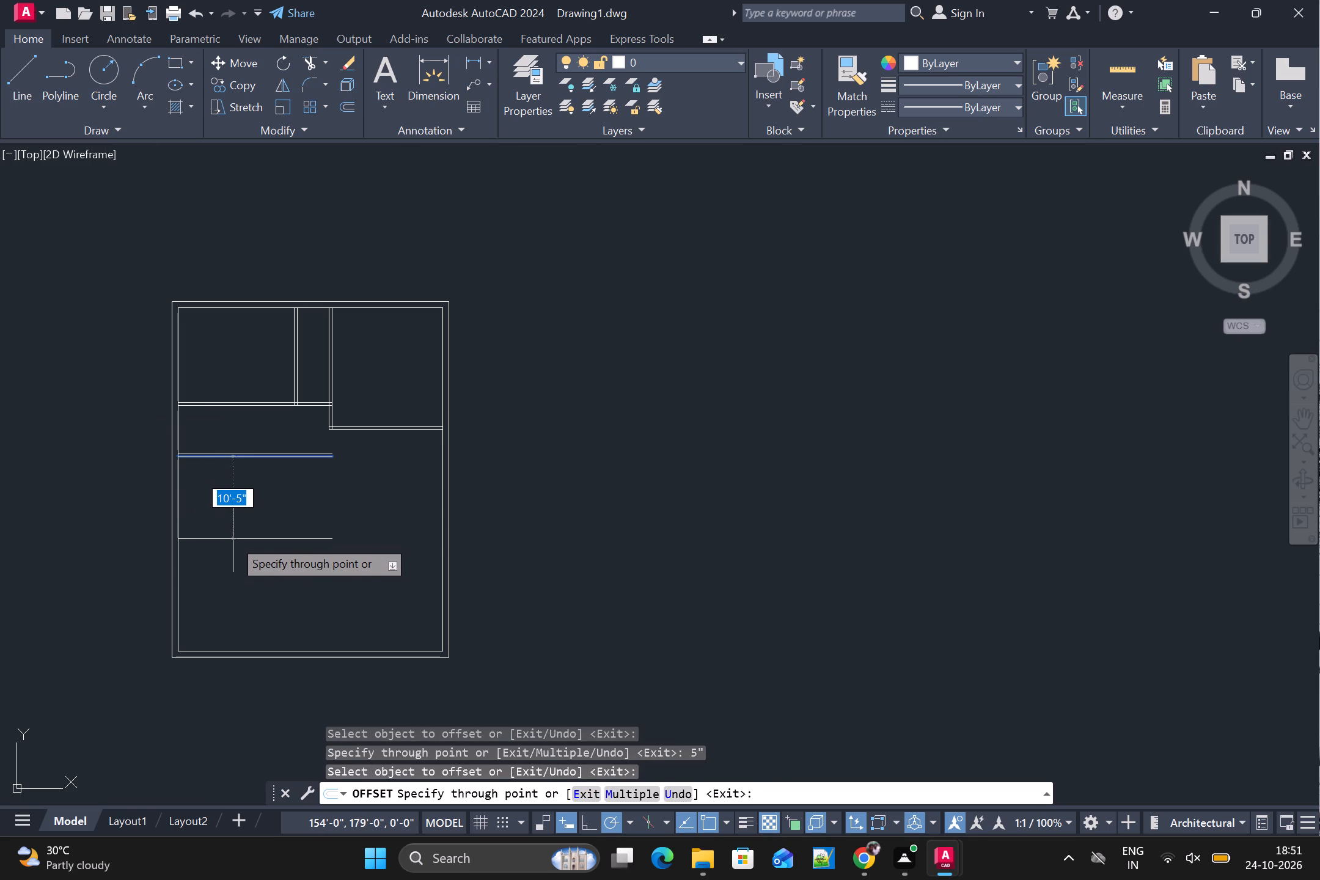
{"action": "type", "text": "10'"}
{"action": "key", "text": "Return"}
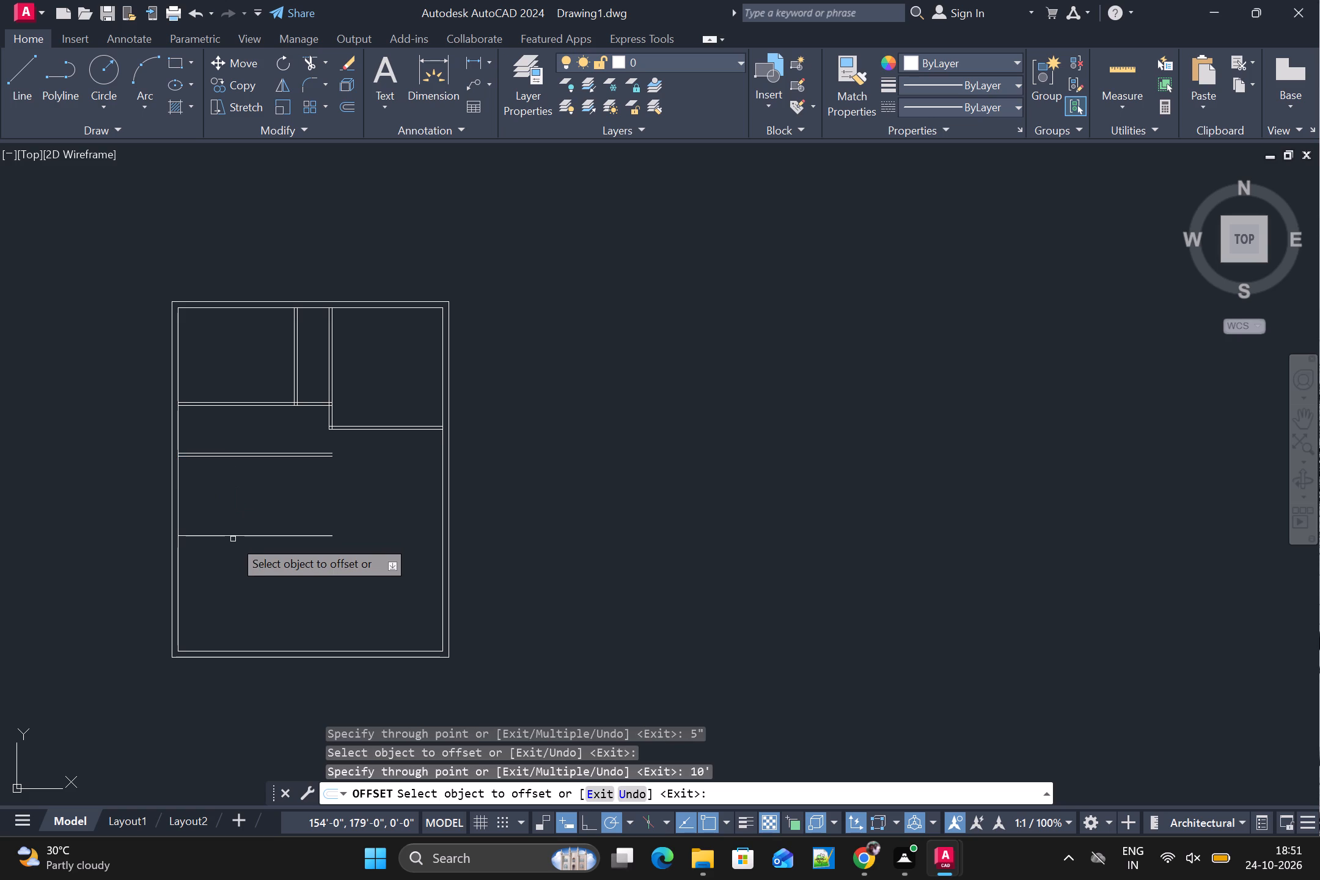
{"action": "scroll", "coordinate": [233, 539], "scroll_direction": "up", "scroll_amount": 1}
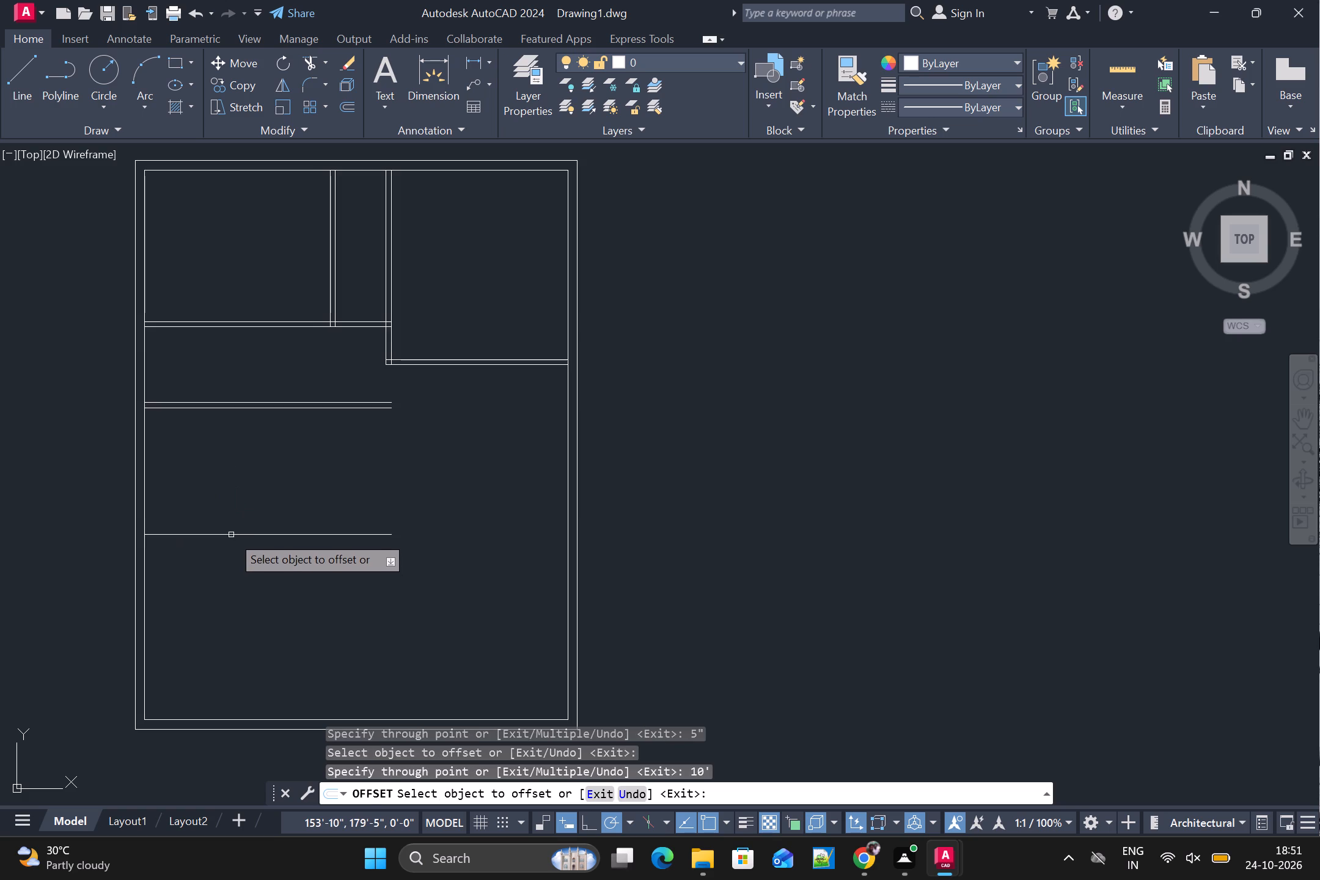
{"action": "left_click", "coordinate": [230, 535]}
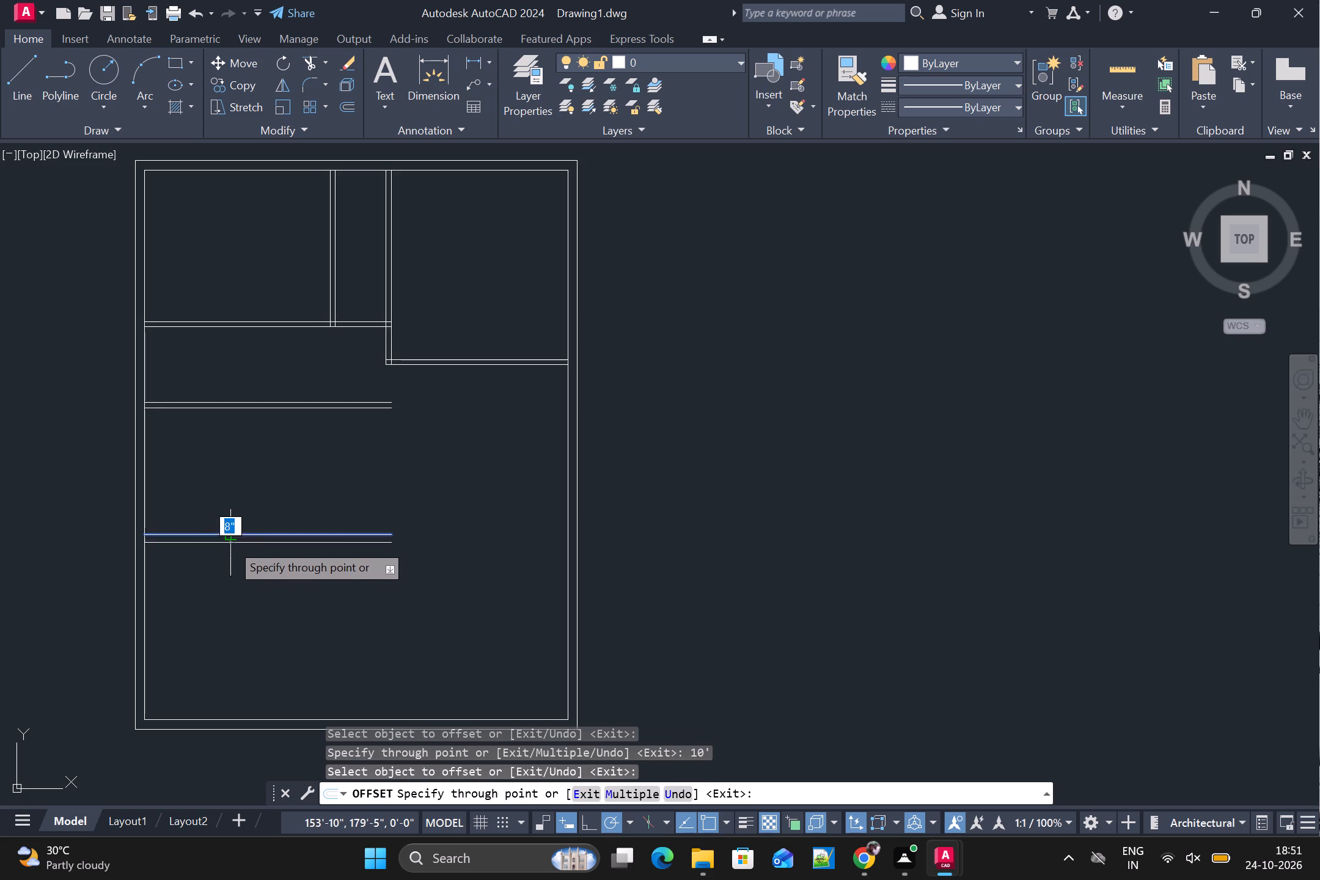
{"action": "key", "text": "5"}
{"action": "key", "text": "shift+quotedbl"}
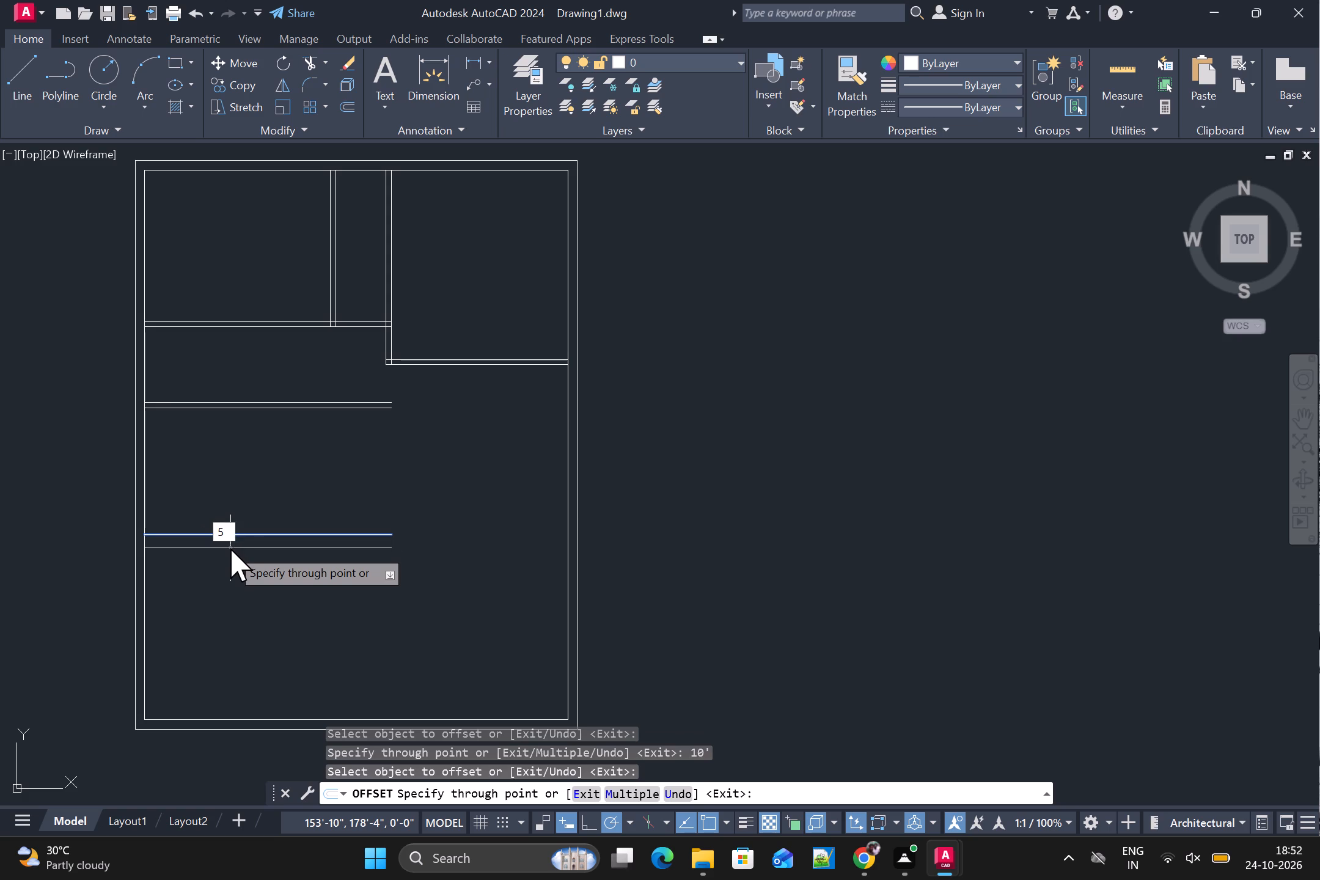
{"action": "key", "text": "Return"}
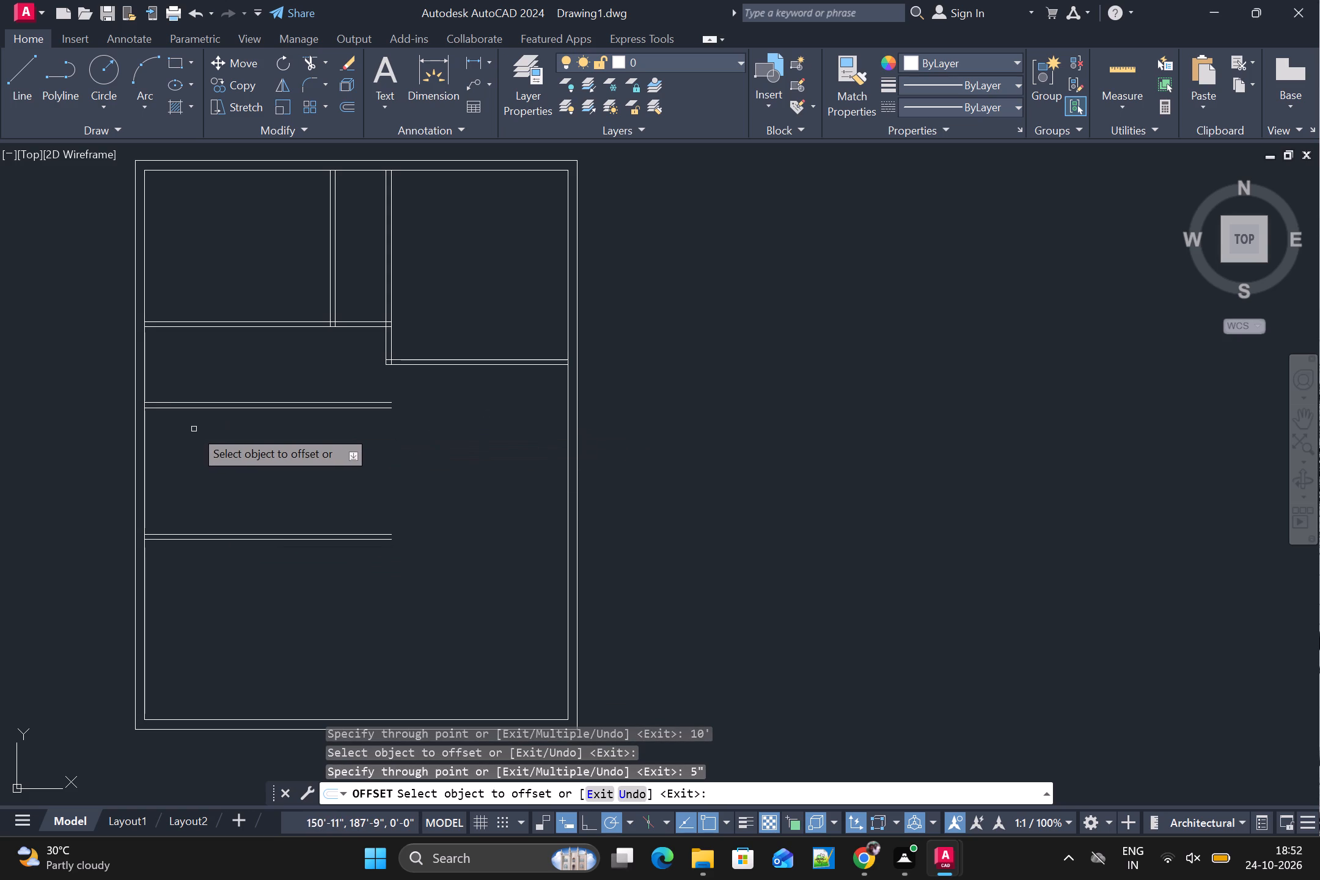
Offset the inner left wall line 3'4" to the right, and that line another 5", to form a vertical partition.
{"action": "left_click", "coordinate": [145, 592]}
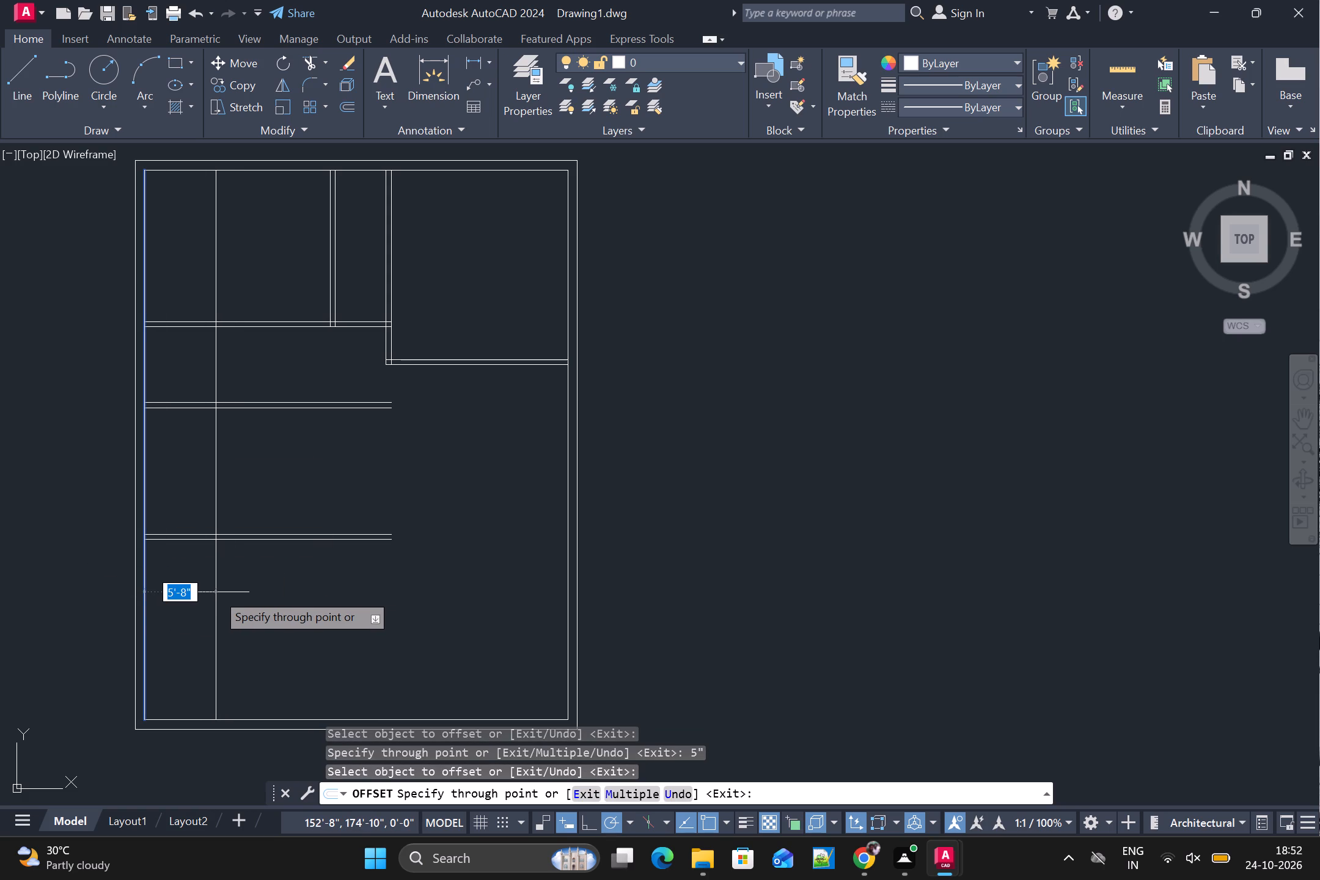
{"action": "key", "text": "3"}
{"action": "type", "text": "'4\""}
{"action": "key", "text": "Return"}
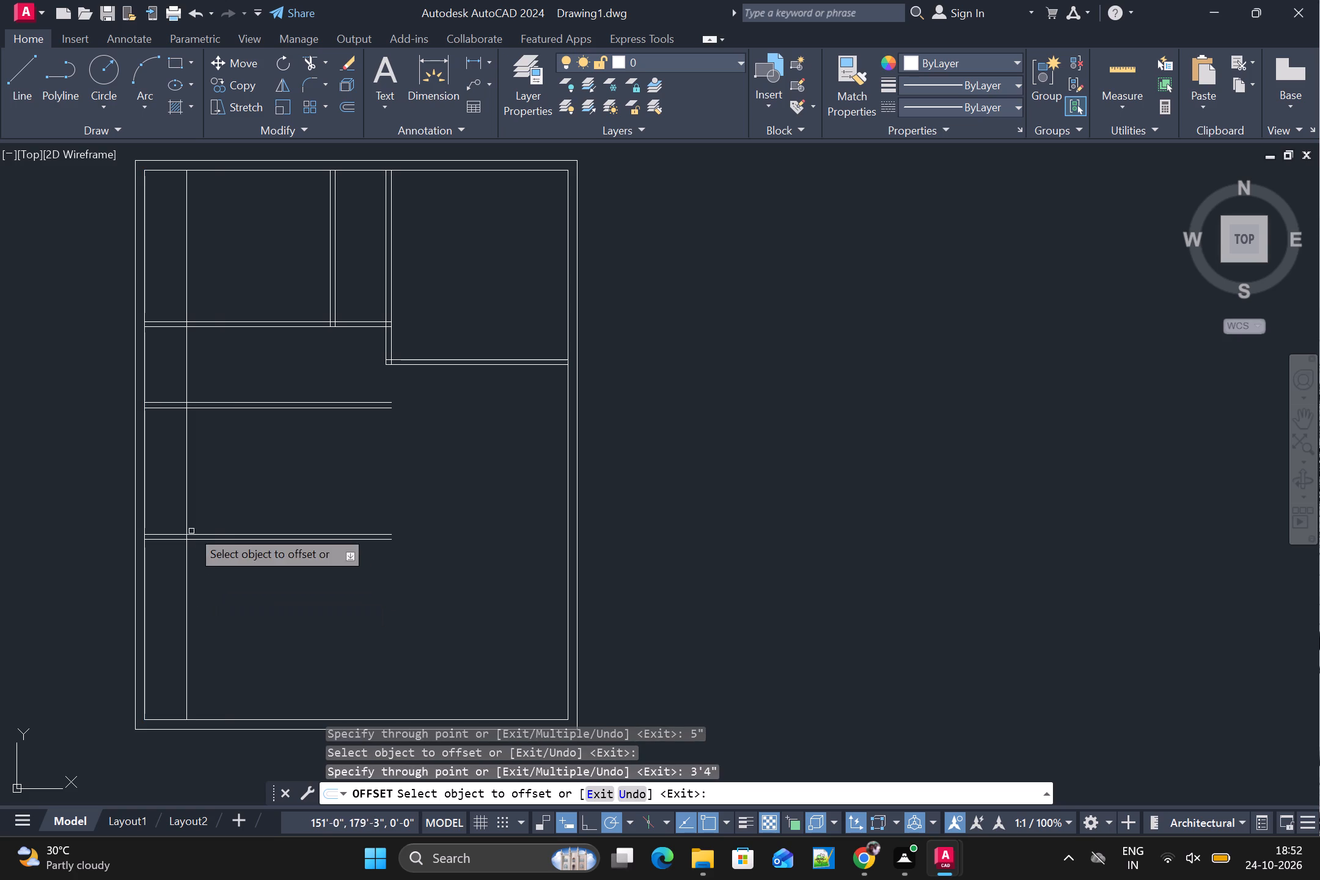
{"action": "scroll", "coordinate": [168, 417], "scroll_direction": "up", "scroll_amount": 2}
{"action": "left_click", "coordinate": [213, 346]}
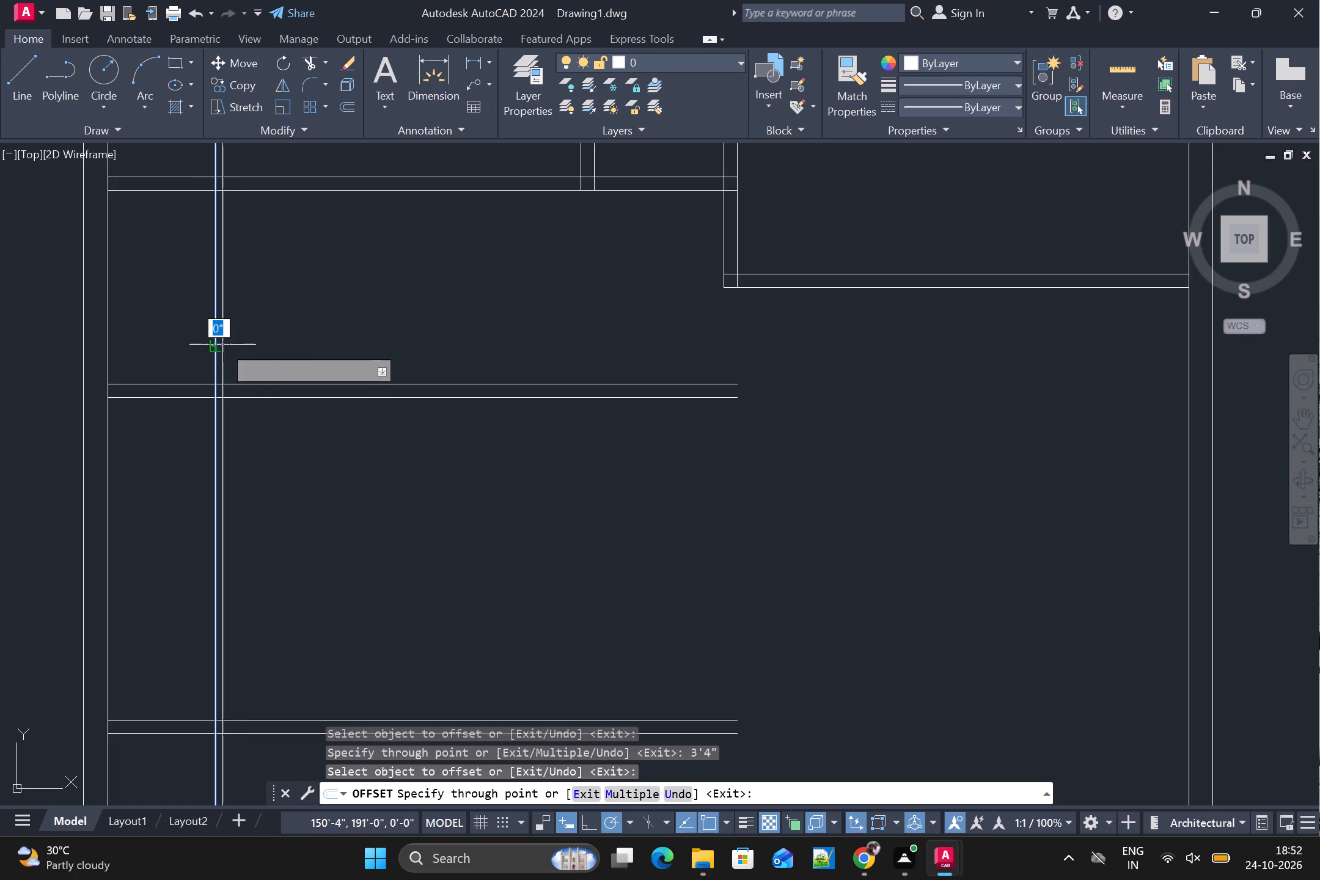
{"action": "scroll", "coordinate": [234, 345], "scroll_direction": "down", "scroll_amount": 2}
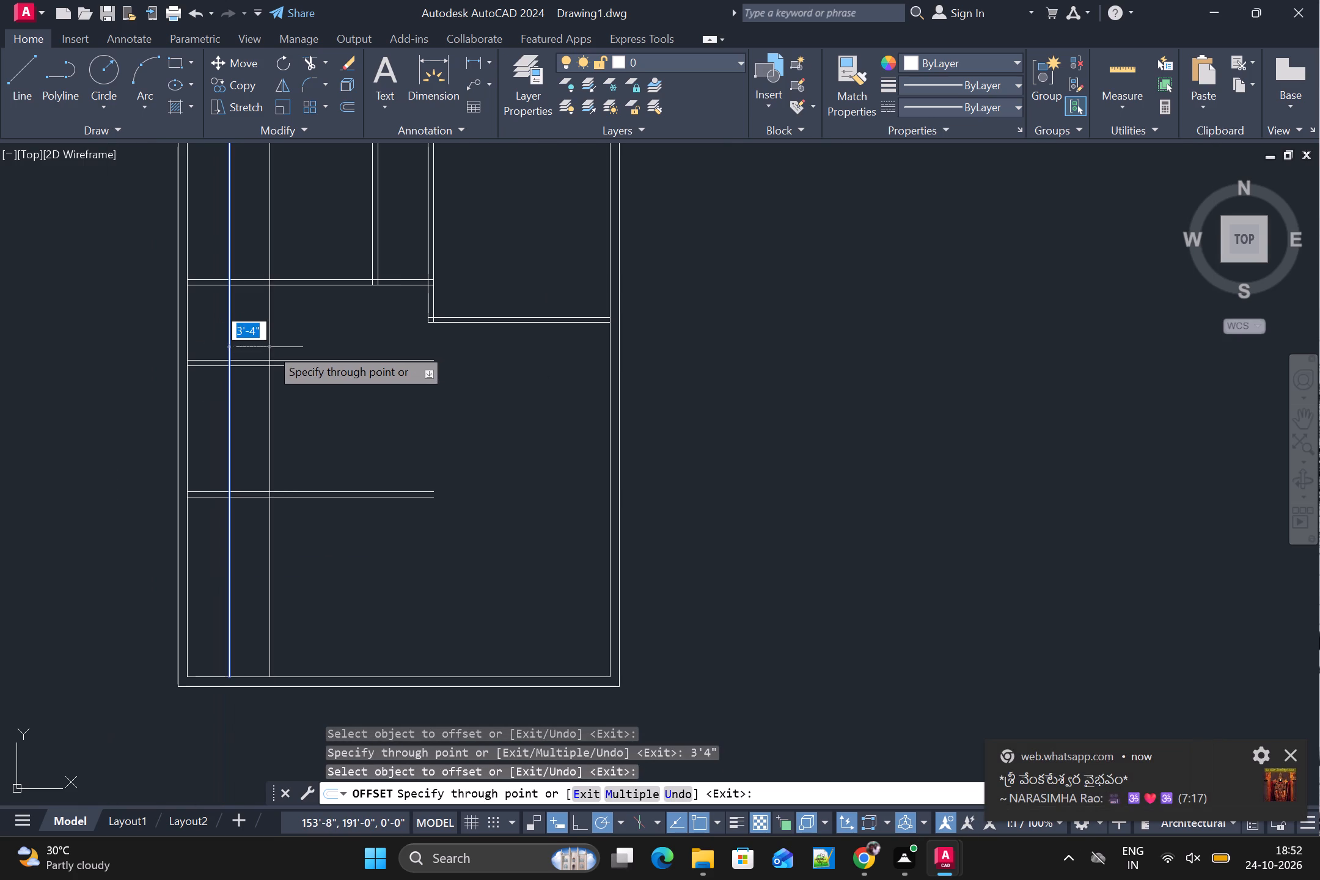
{"action": "key", "text": "5"}
{"action": "key", "text": "shift+quotedbl"}
{"action": "key", "text": "Return"}
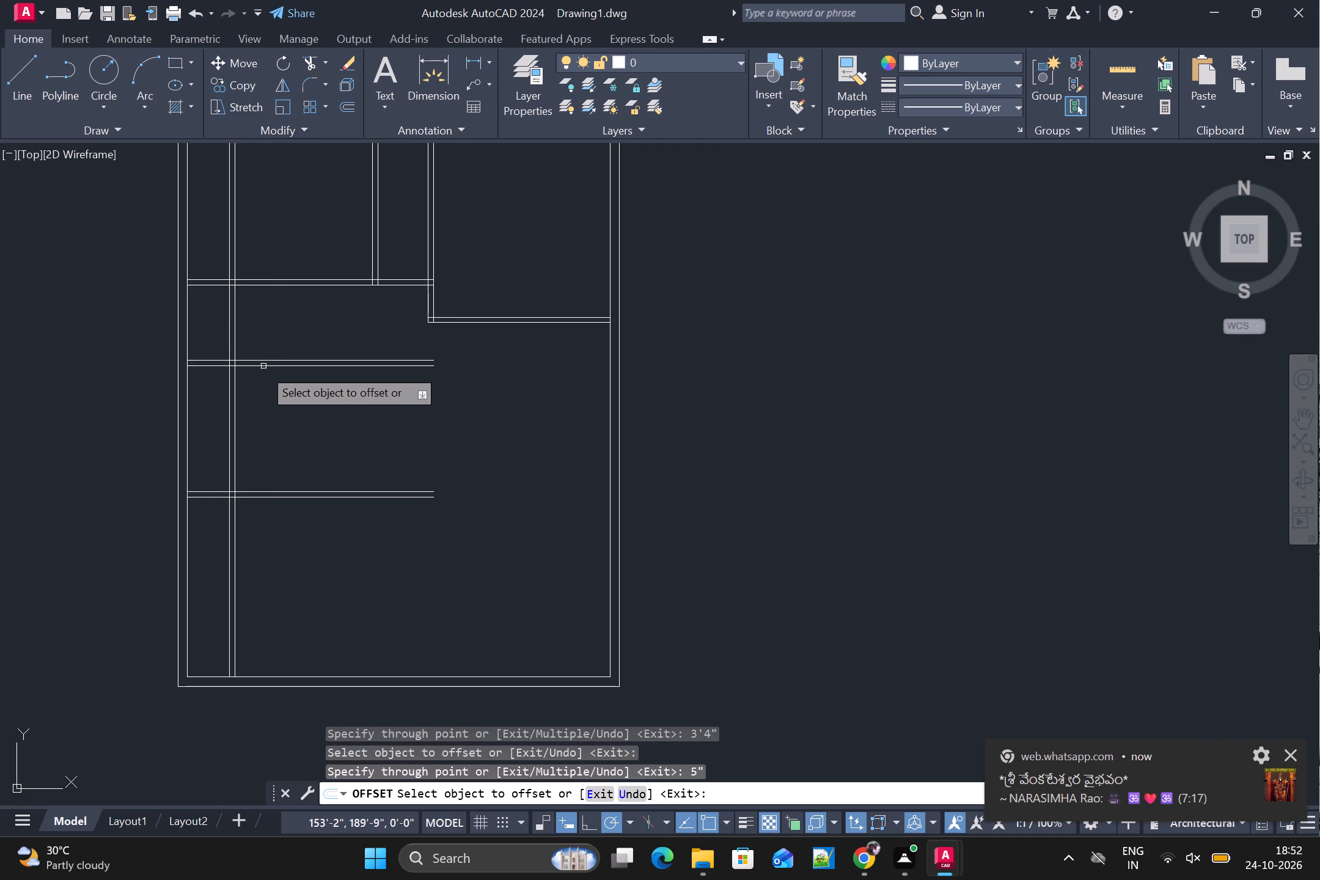
Offset the inner left wall line 13'2" to the right, and that line another 5", to form a second vertical partition.
{"action": "left_click", "coordinate": [186, 596]}
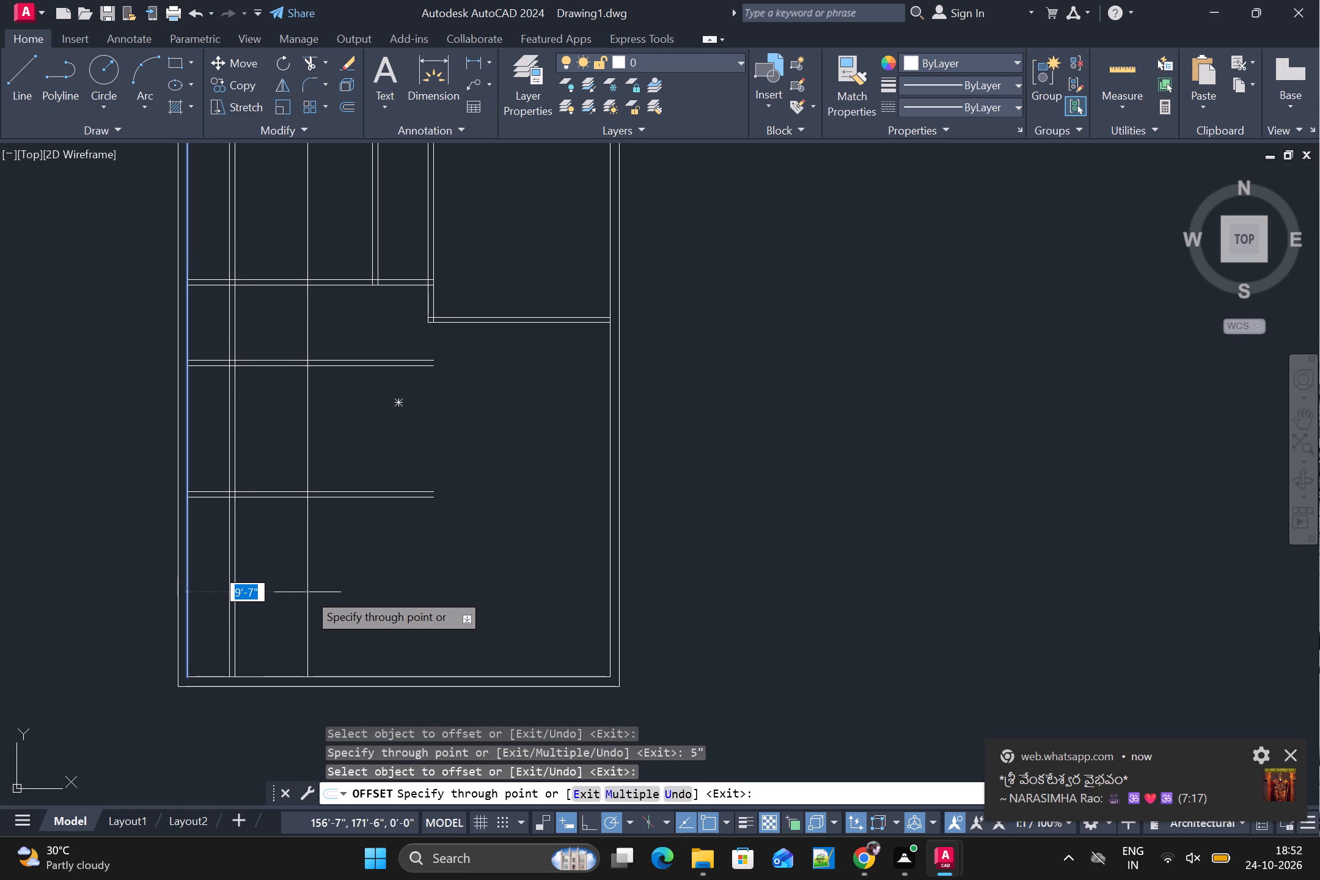
{"action": "type", "text": "13"}
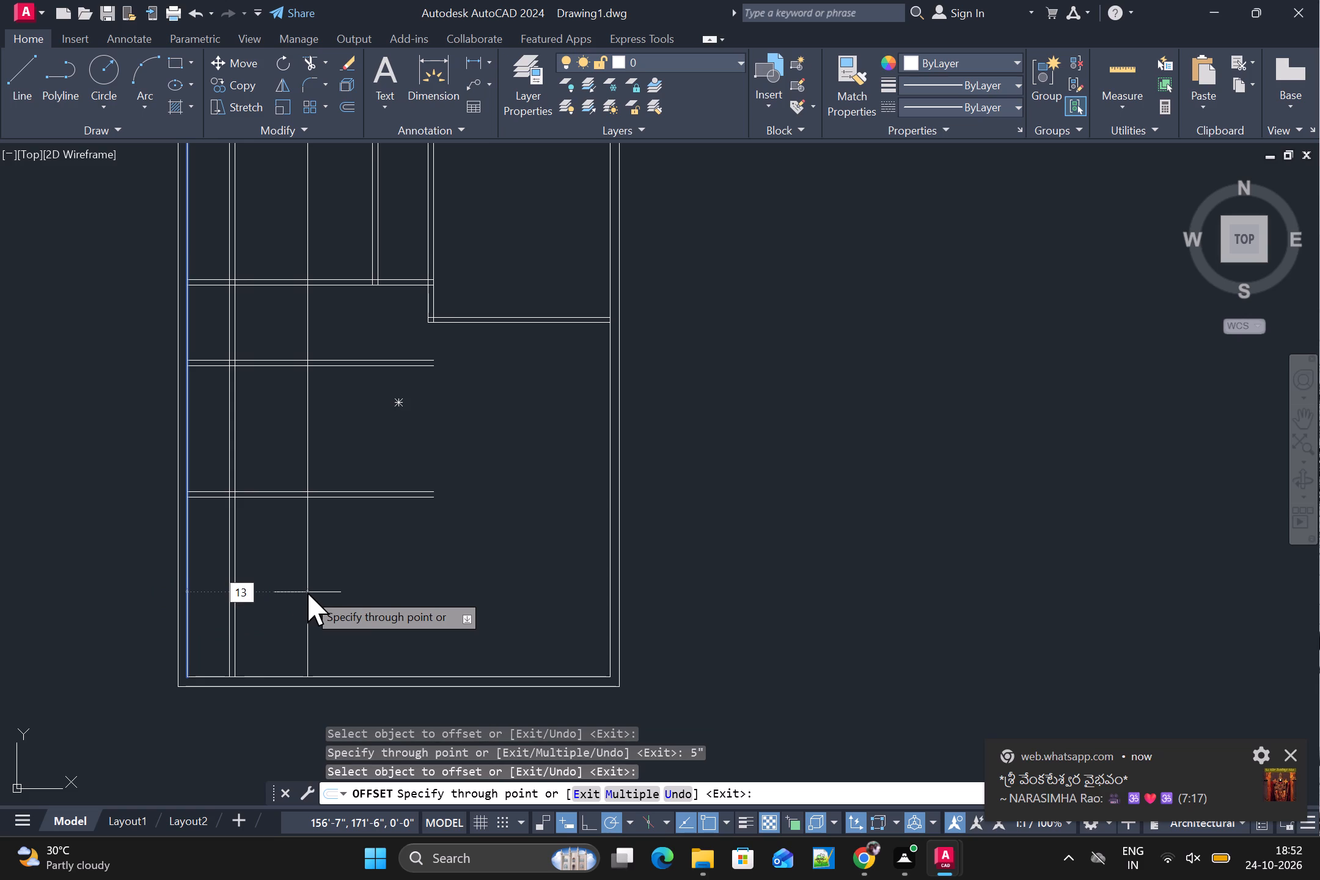
{"action": "key", "text": "apostrophe"}
{"action": "key", "text": "2"}
{"action": "key", "text": "shift+quotedbl"}
{"action": "key", "text": "Return"}
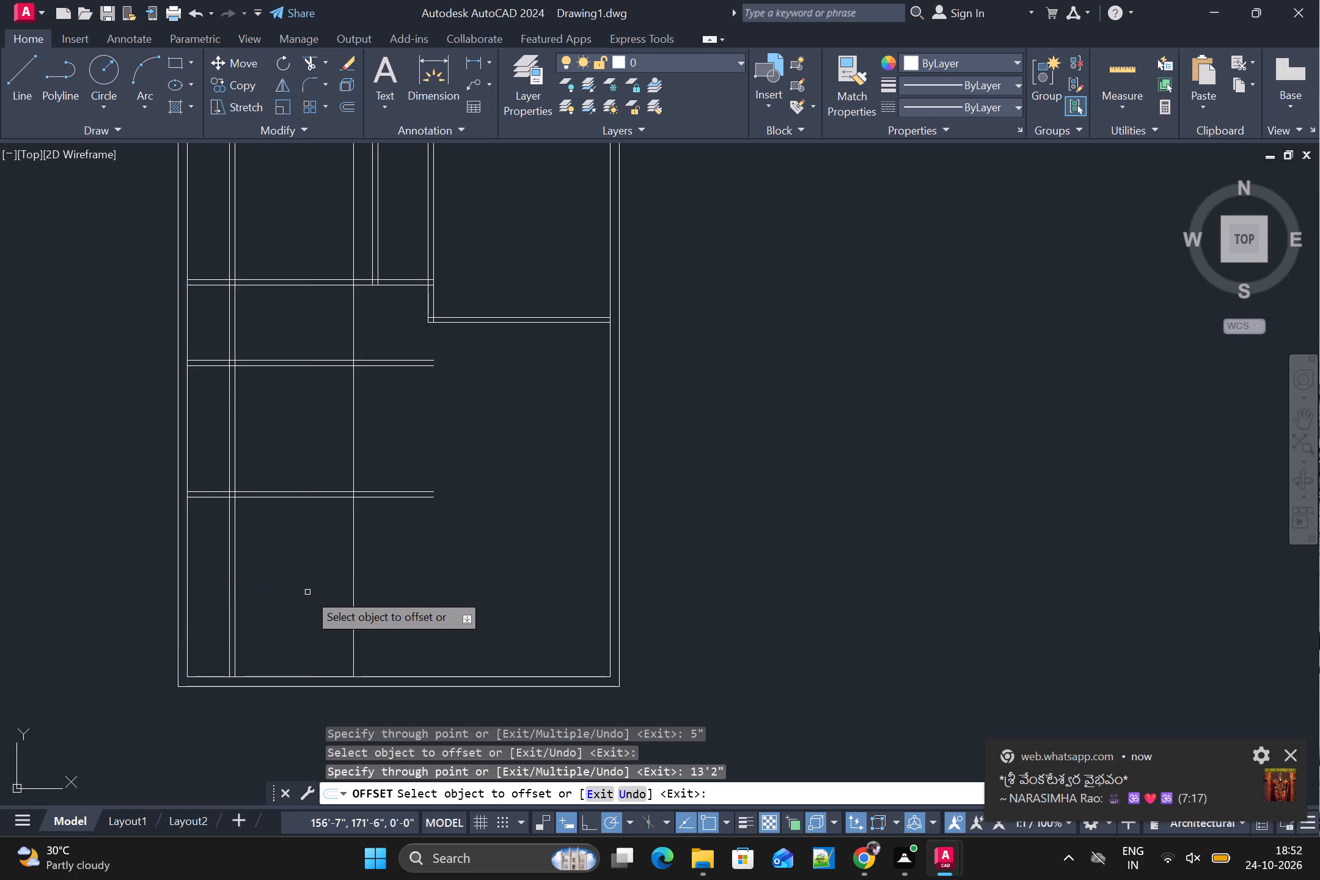
{"action": "left_click", "coordinate": [354, 575]}
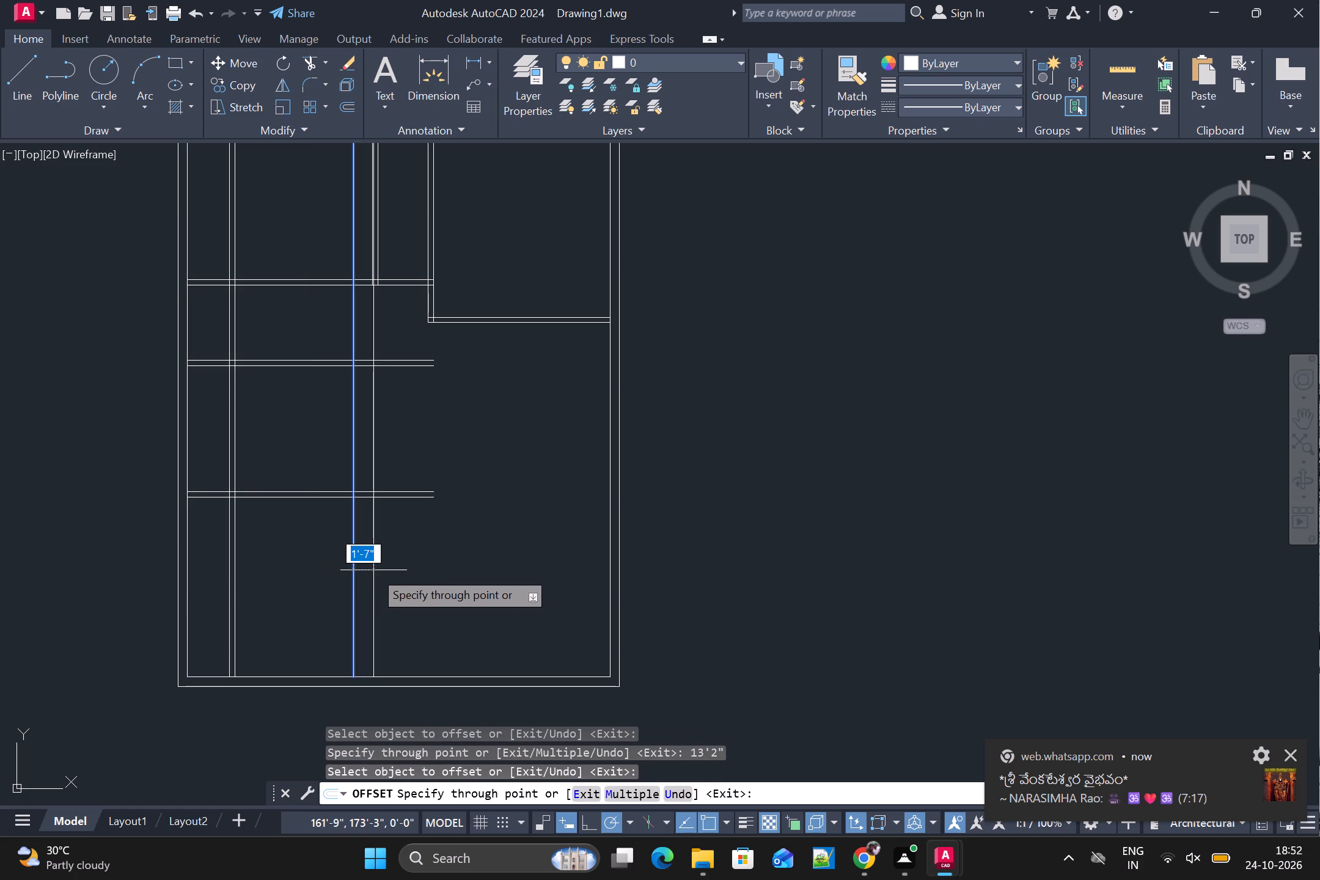
{"action": "type", "text": "5\""}
{"action": "key", "text": "Return"}
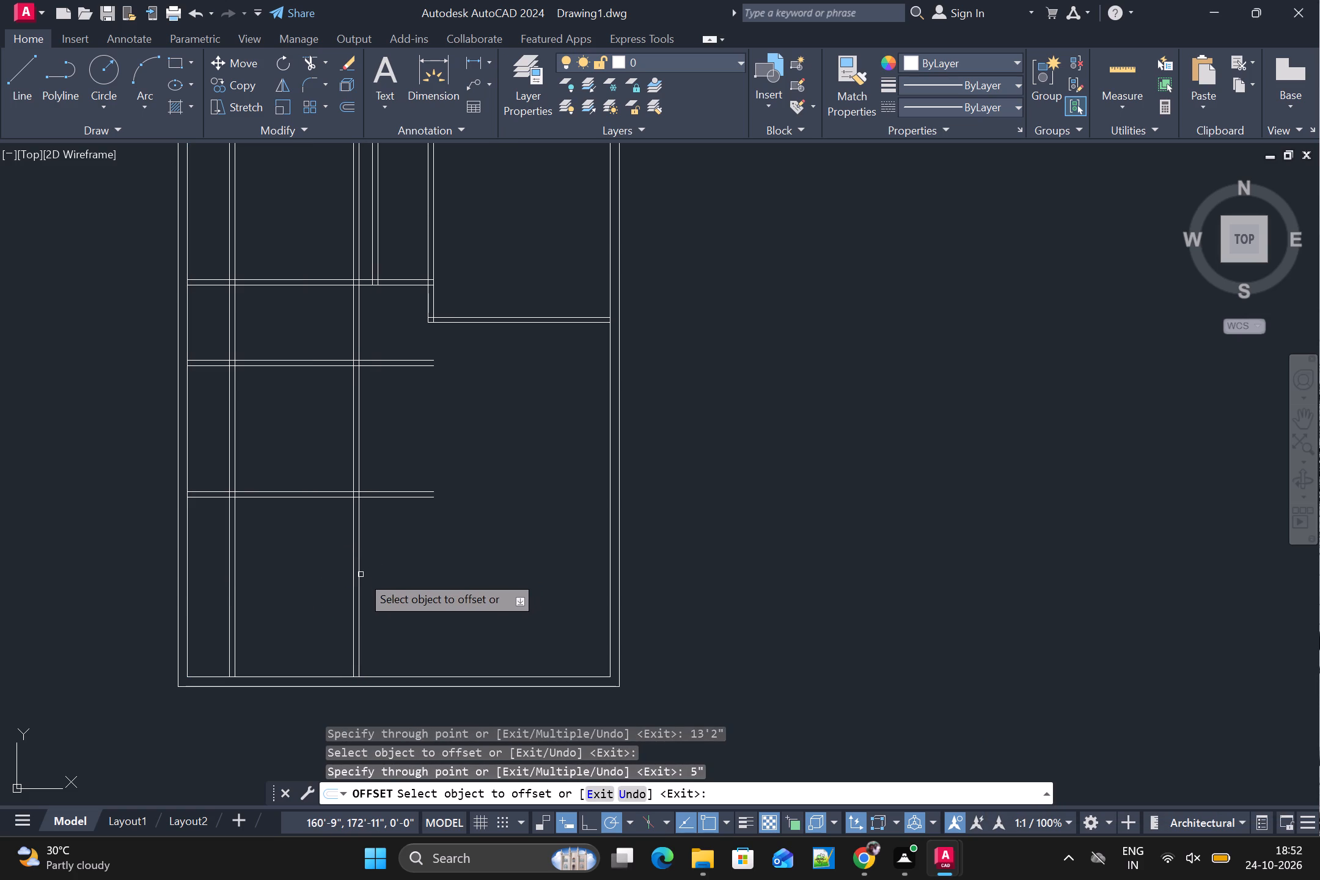
Offset the new partition's right line 5'6" to the right, and that line another 5", to form a third vertical partition.
{"action": "left_click", "coordinate": [361, 574]}
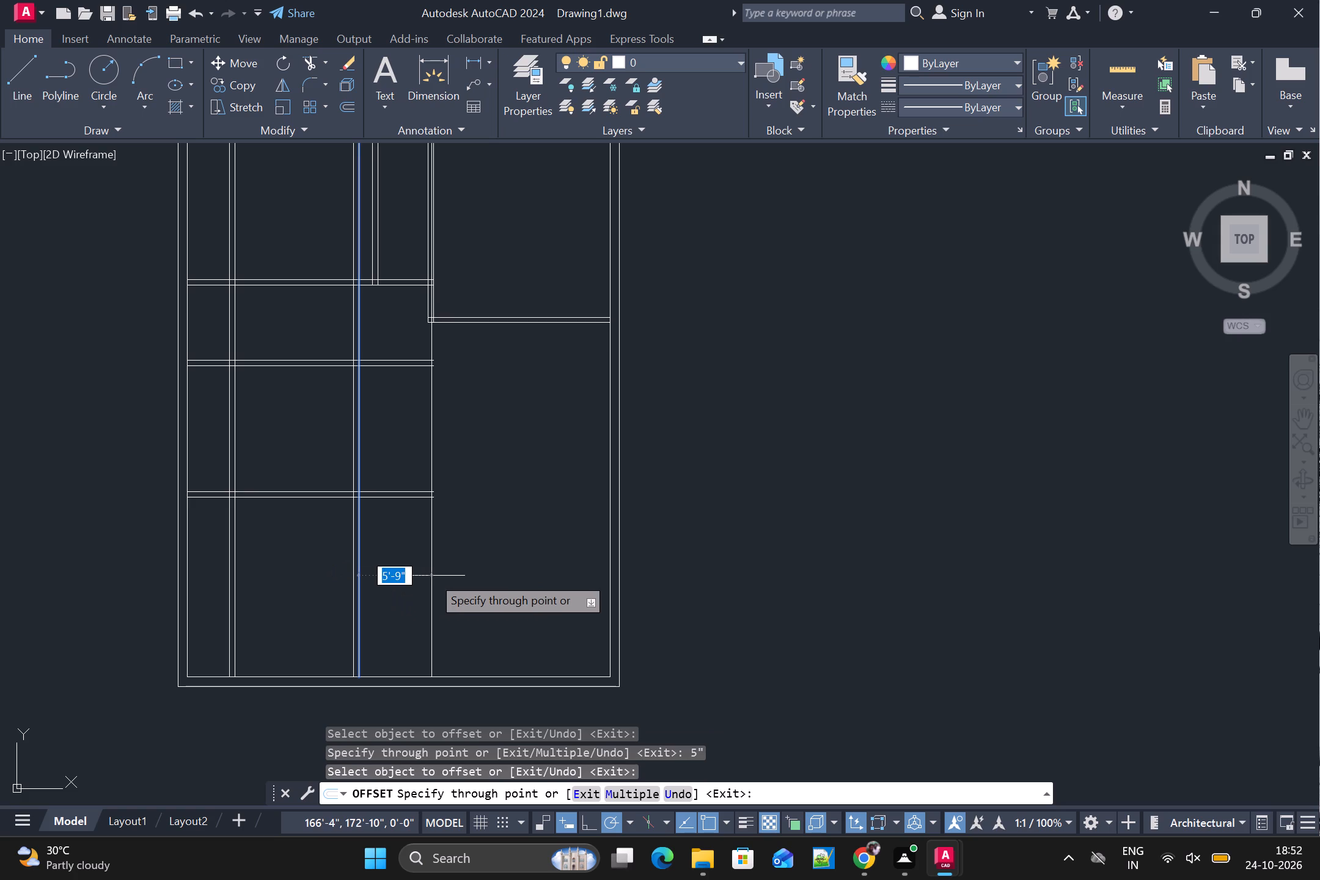
{"action": "type", "text": "5'6"}
{"action": "key", "text": "shift+quotedbl"}
{"action": "key", "text": "Return"}
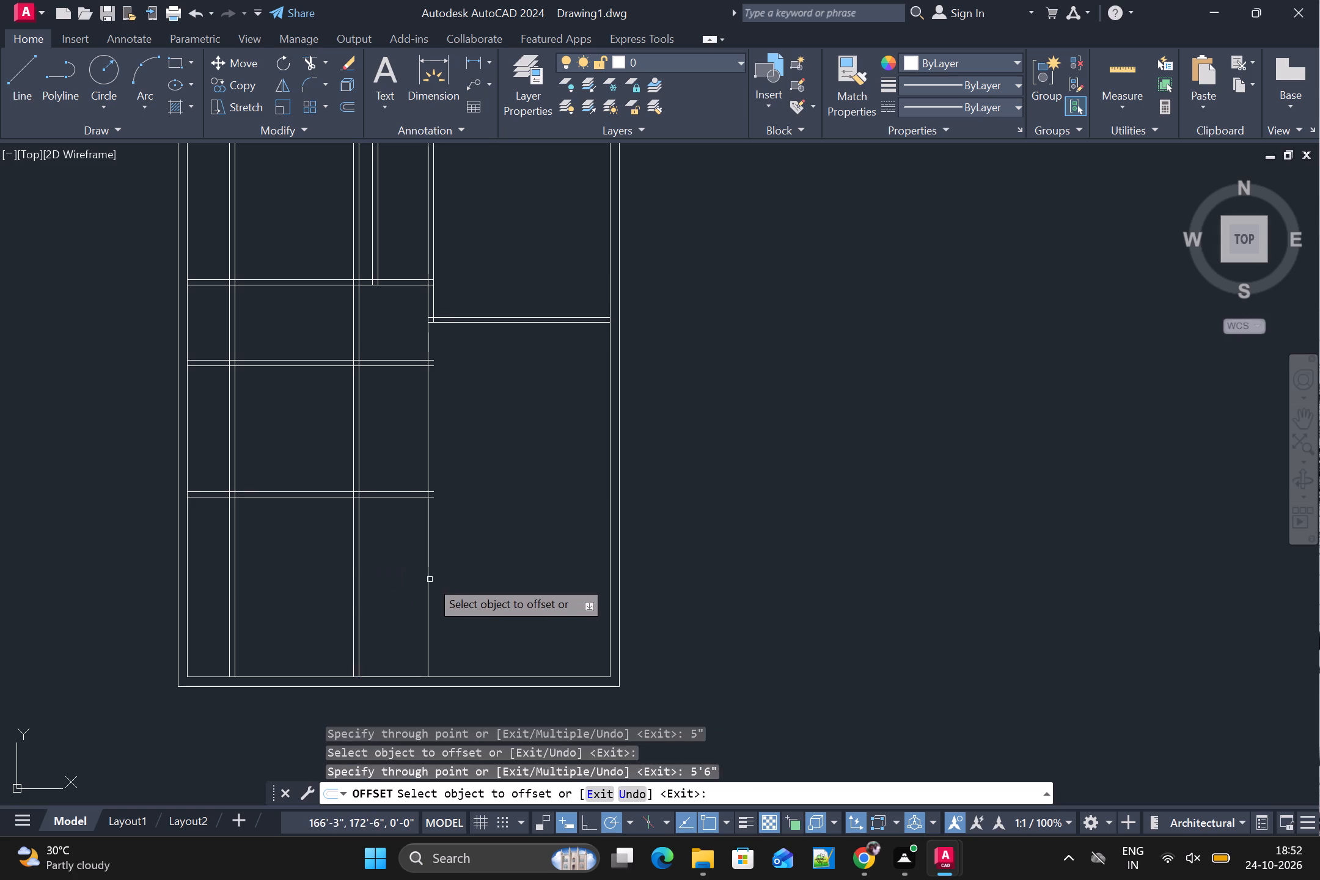
{"action": "left_click", "coordinate": [430, 579]}
{"action": "key", "text": "5"}
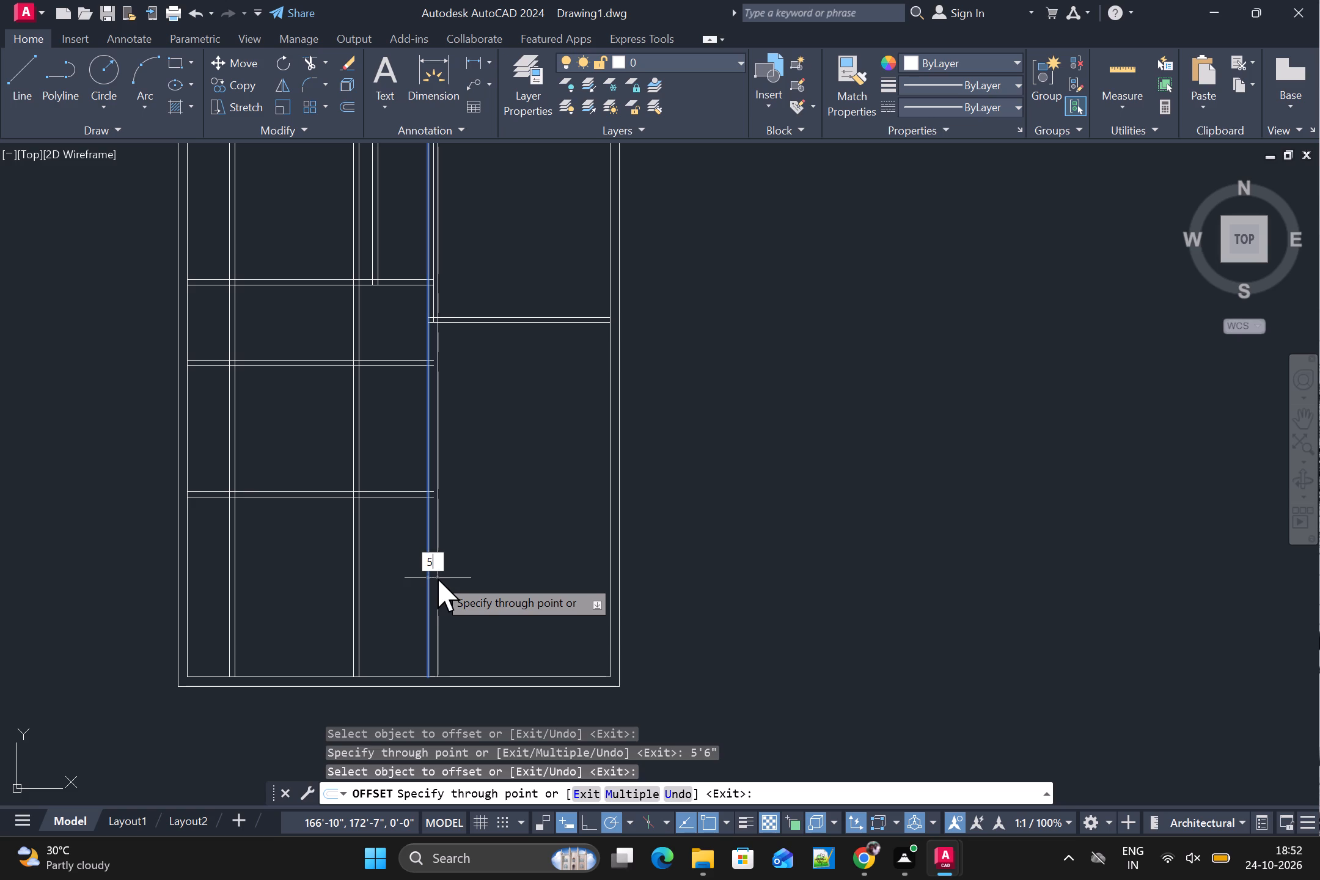
{"action": "key", "text": "shift+quotedbl"}
{"action": "key", "text": "Return"}
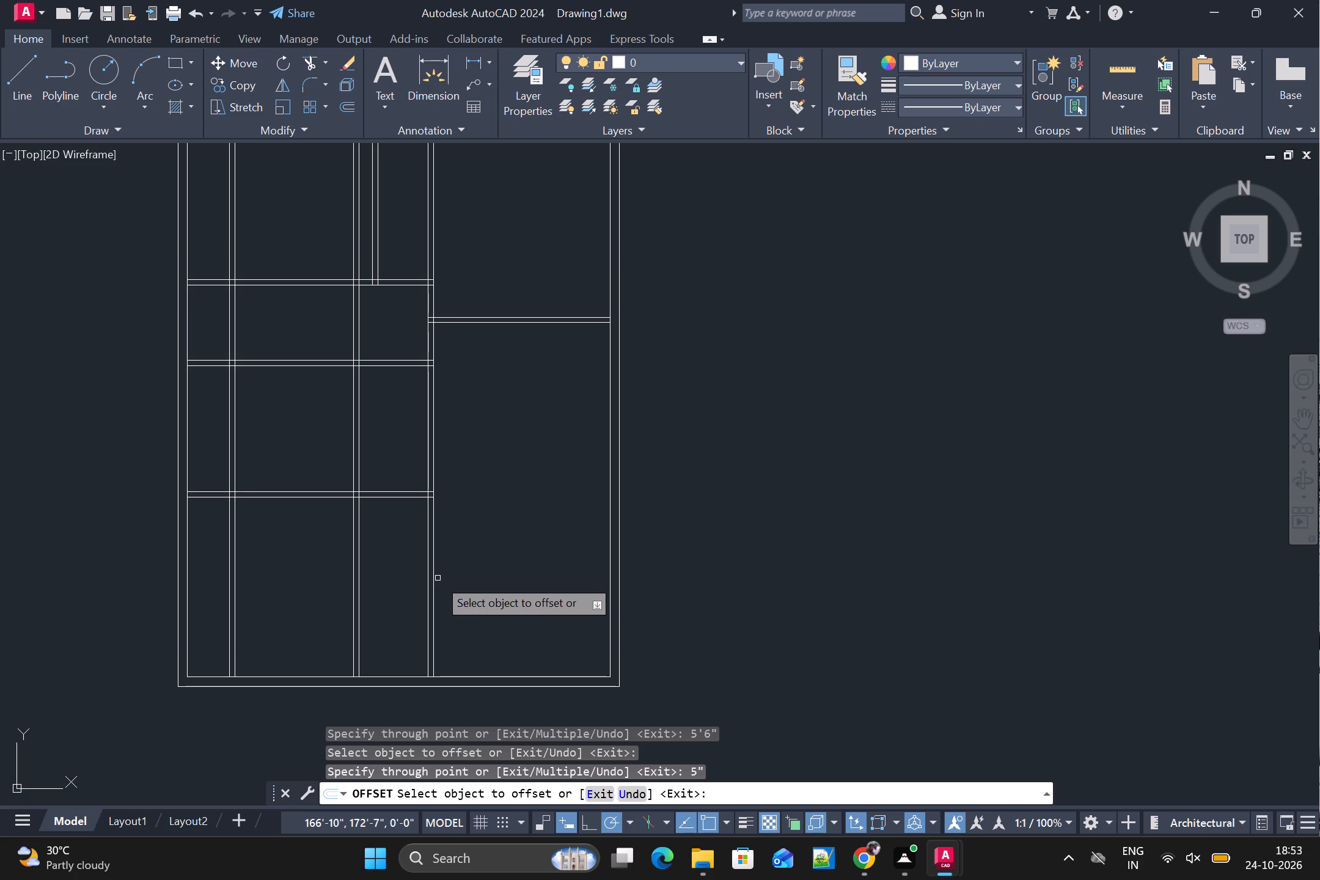
{"action": "scroll", "coordinate": [438, 578], "scroll_direction": "down", "scroll_amount": 1}
{"action": "scroll", "coordinate": [448, 439], "scroll_direction": "up", "scroll_amount": 1}
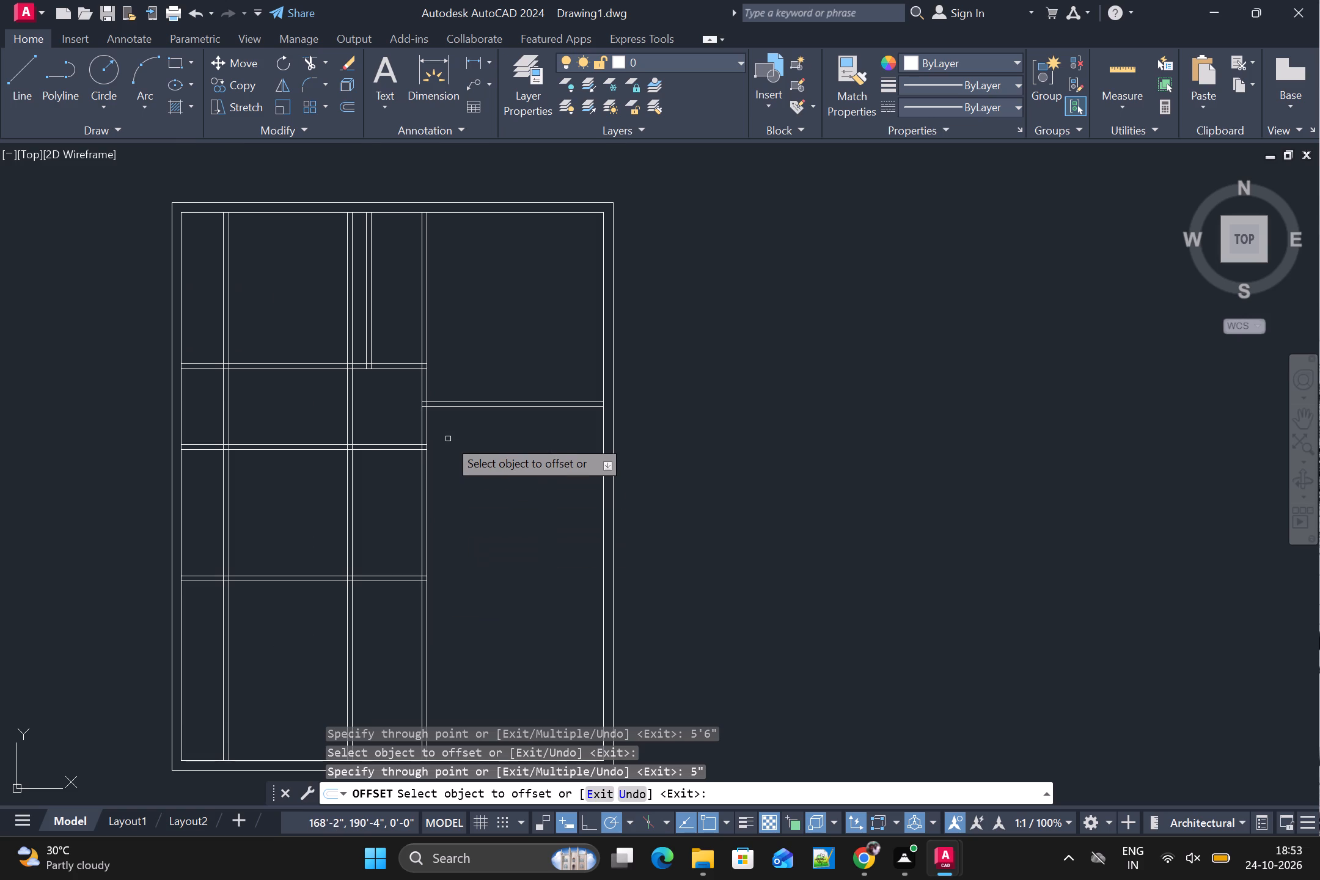
{"action": "key", "text": "Escape"}
Trim away the short vertical partition above the upper-left horizontal partition, between the second and third full-height vertical partitions.
{"action": "key", "text": "t"}
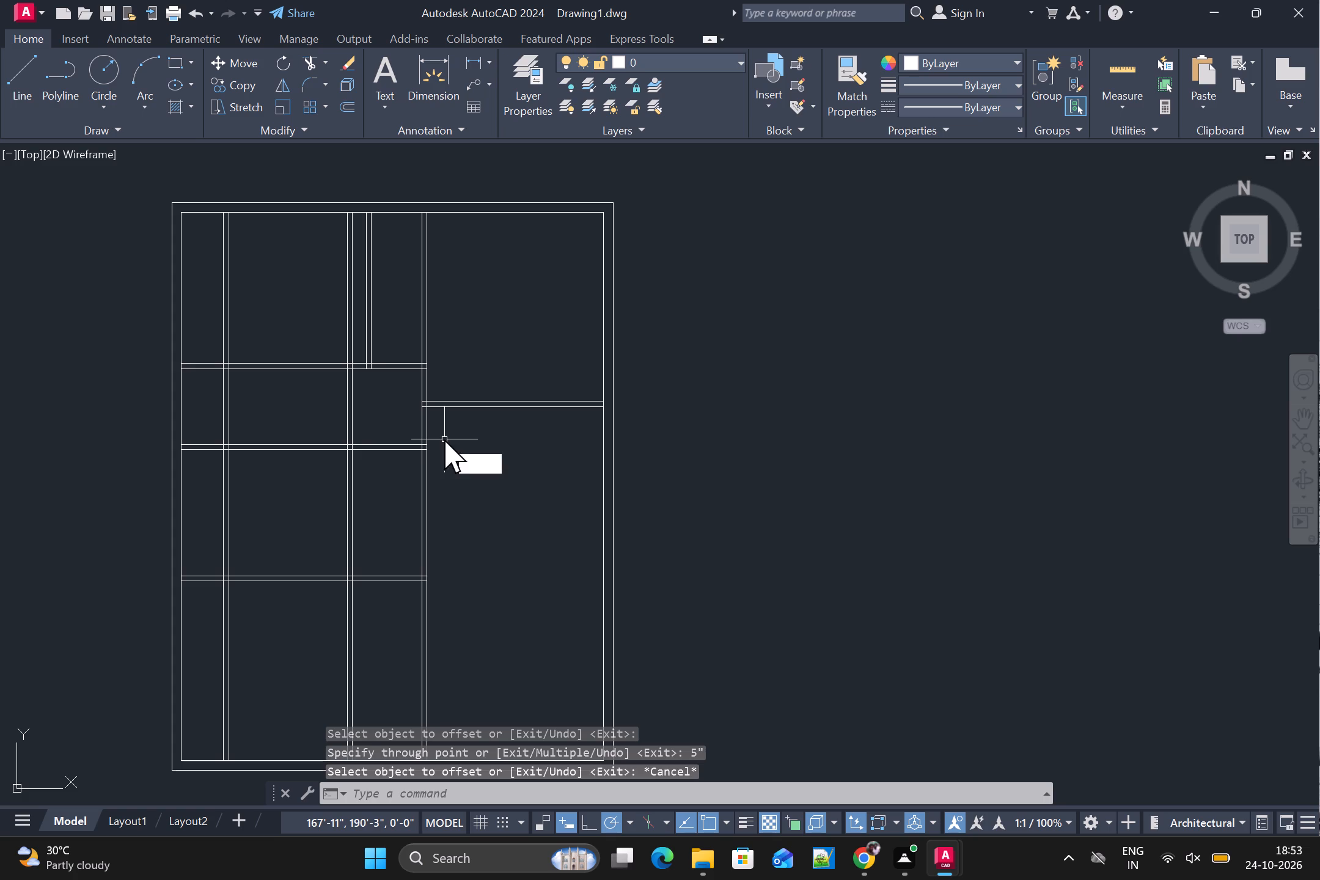
{"action": "key", "text": "r"}
{"action": "key", "text": "space"}
{"action": "scroll", "coordinate": [376, 313], "scroll_direction": "up", "scroll_amount": 1}
{"action": "left_click_drag", "start_coordinate": [384, 304], "coordinate": [343, 361]}
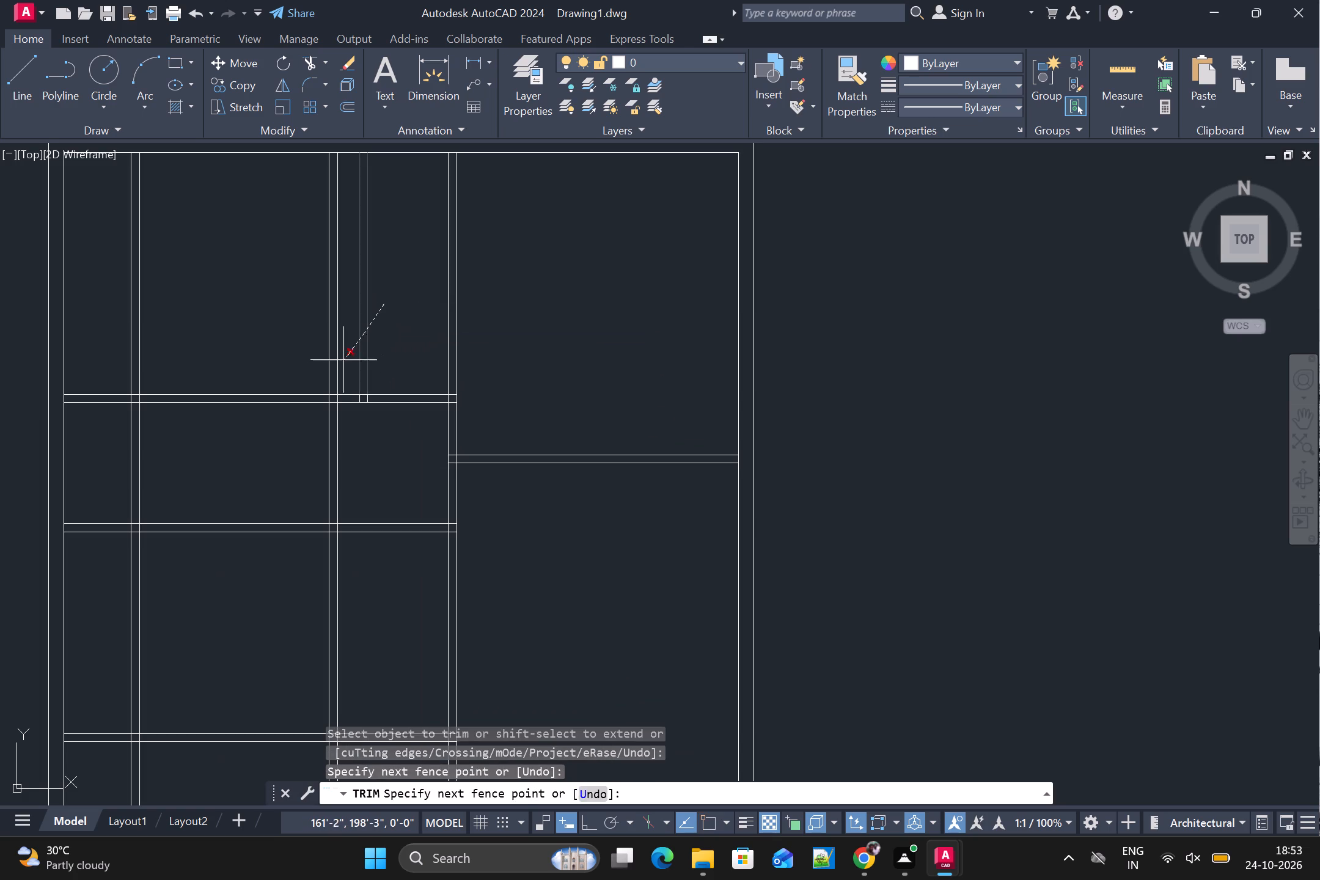
{"action": "left_click_drag", "start_coordinate": [343, 361], "coordinate": [342, 361]}
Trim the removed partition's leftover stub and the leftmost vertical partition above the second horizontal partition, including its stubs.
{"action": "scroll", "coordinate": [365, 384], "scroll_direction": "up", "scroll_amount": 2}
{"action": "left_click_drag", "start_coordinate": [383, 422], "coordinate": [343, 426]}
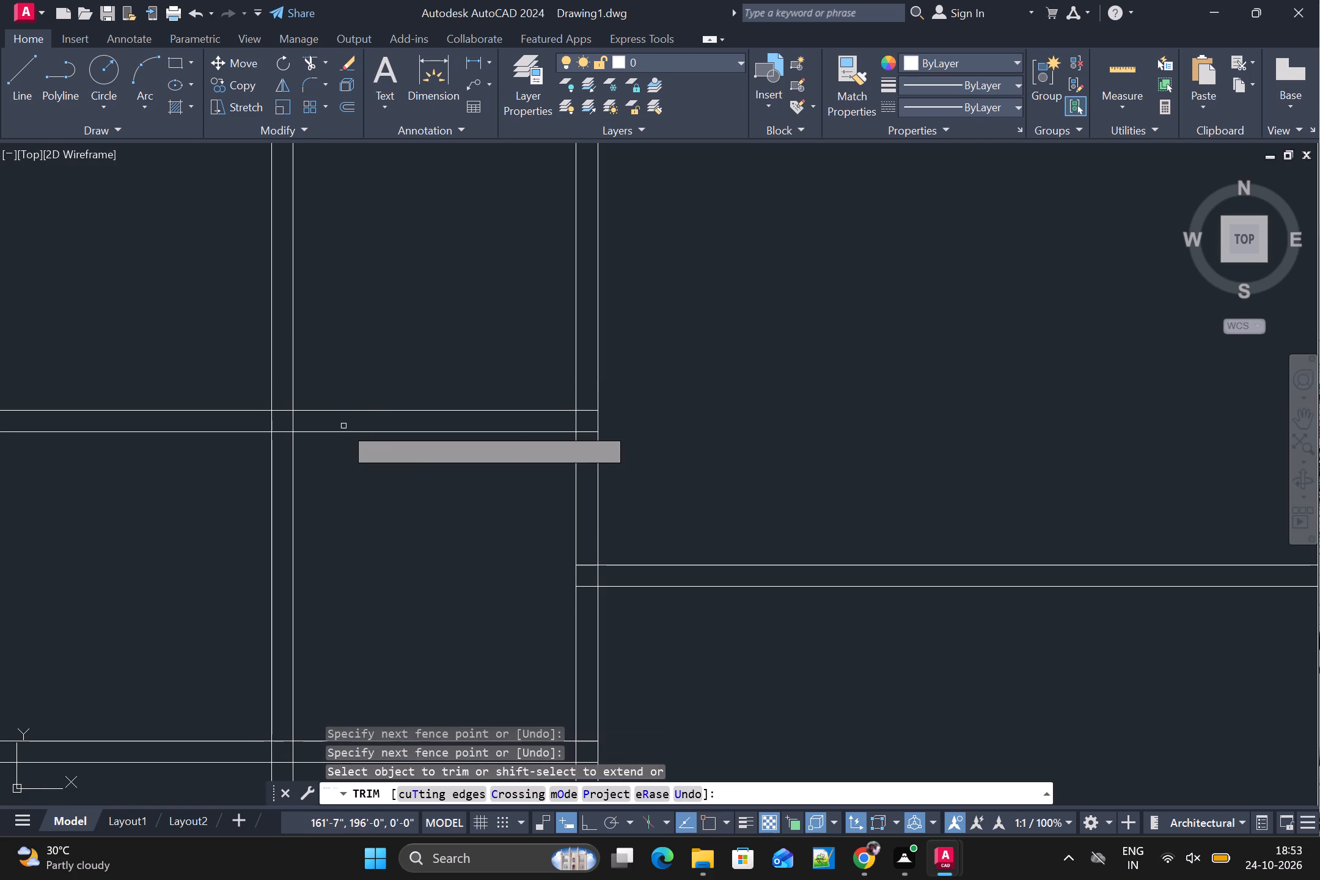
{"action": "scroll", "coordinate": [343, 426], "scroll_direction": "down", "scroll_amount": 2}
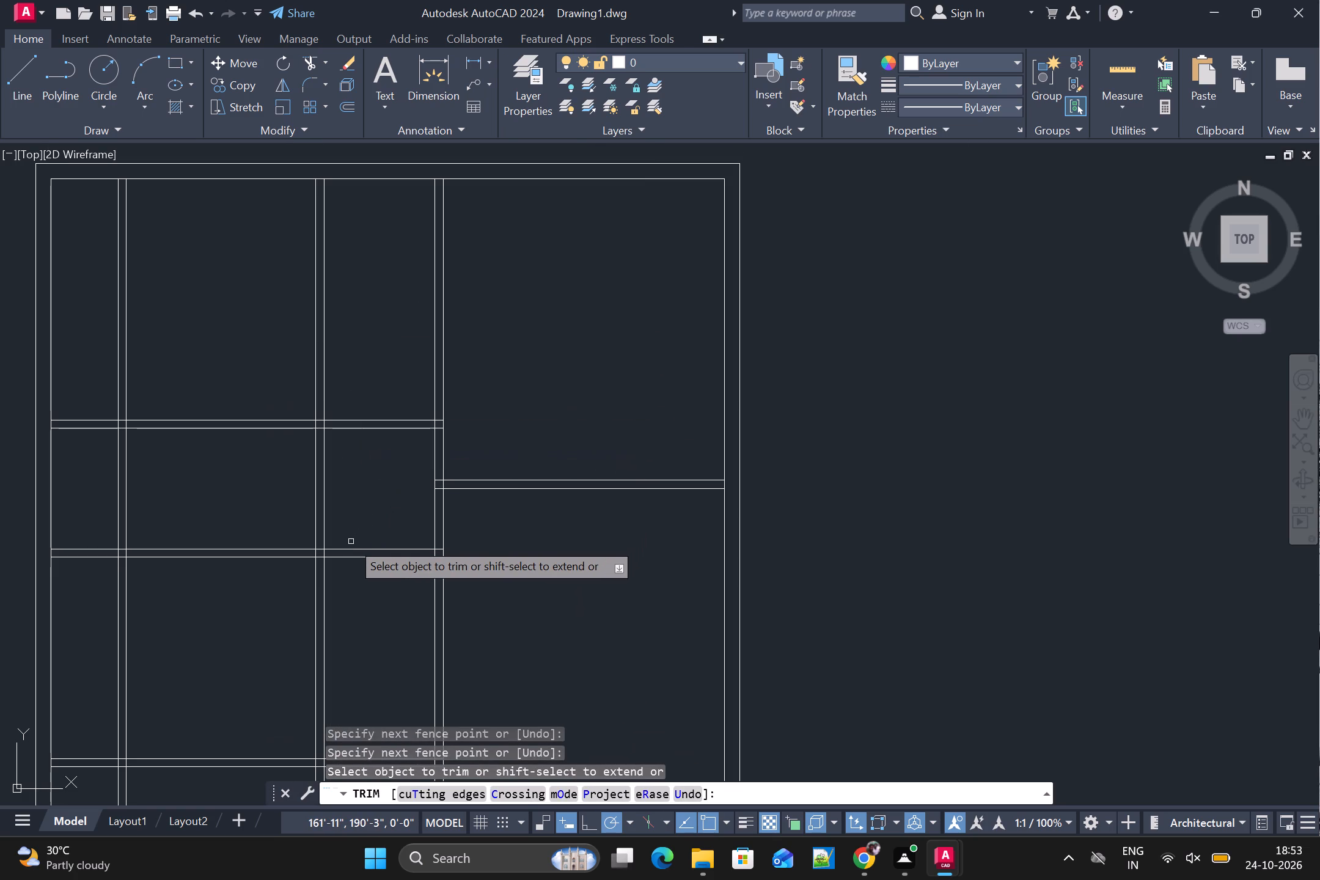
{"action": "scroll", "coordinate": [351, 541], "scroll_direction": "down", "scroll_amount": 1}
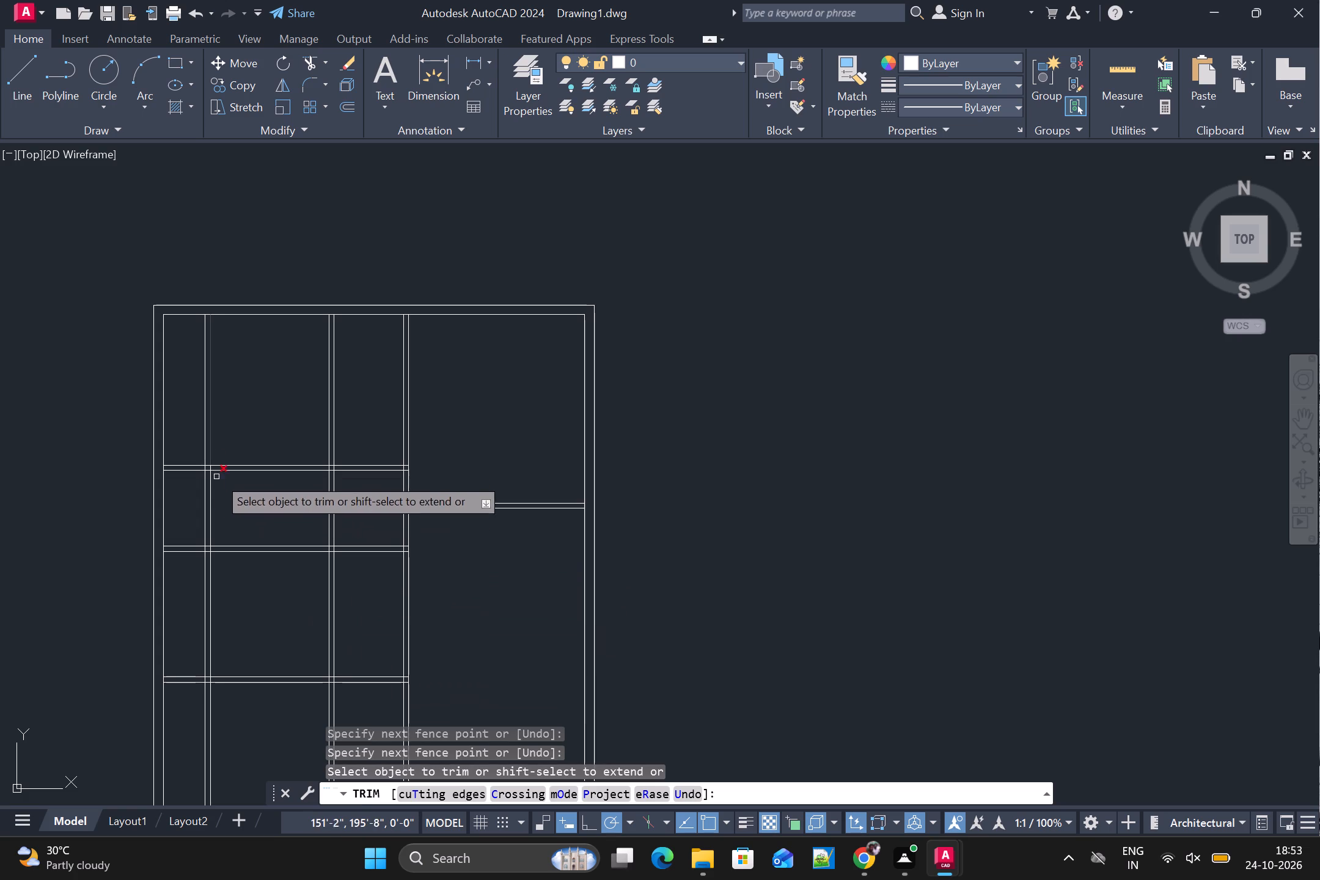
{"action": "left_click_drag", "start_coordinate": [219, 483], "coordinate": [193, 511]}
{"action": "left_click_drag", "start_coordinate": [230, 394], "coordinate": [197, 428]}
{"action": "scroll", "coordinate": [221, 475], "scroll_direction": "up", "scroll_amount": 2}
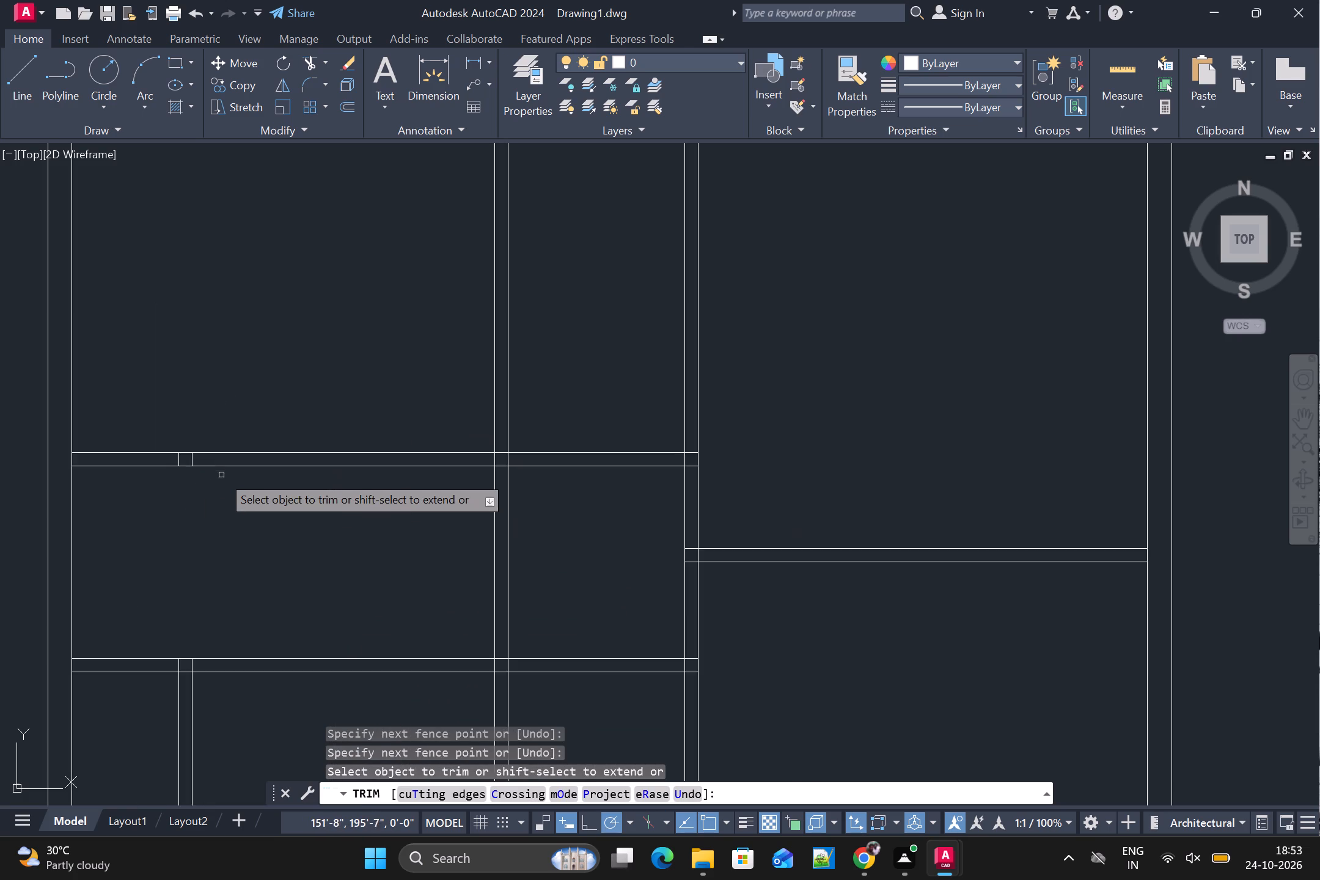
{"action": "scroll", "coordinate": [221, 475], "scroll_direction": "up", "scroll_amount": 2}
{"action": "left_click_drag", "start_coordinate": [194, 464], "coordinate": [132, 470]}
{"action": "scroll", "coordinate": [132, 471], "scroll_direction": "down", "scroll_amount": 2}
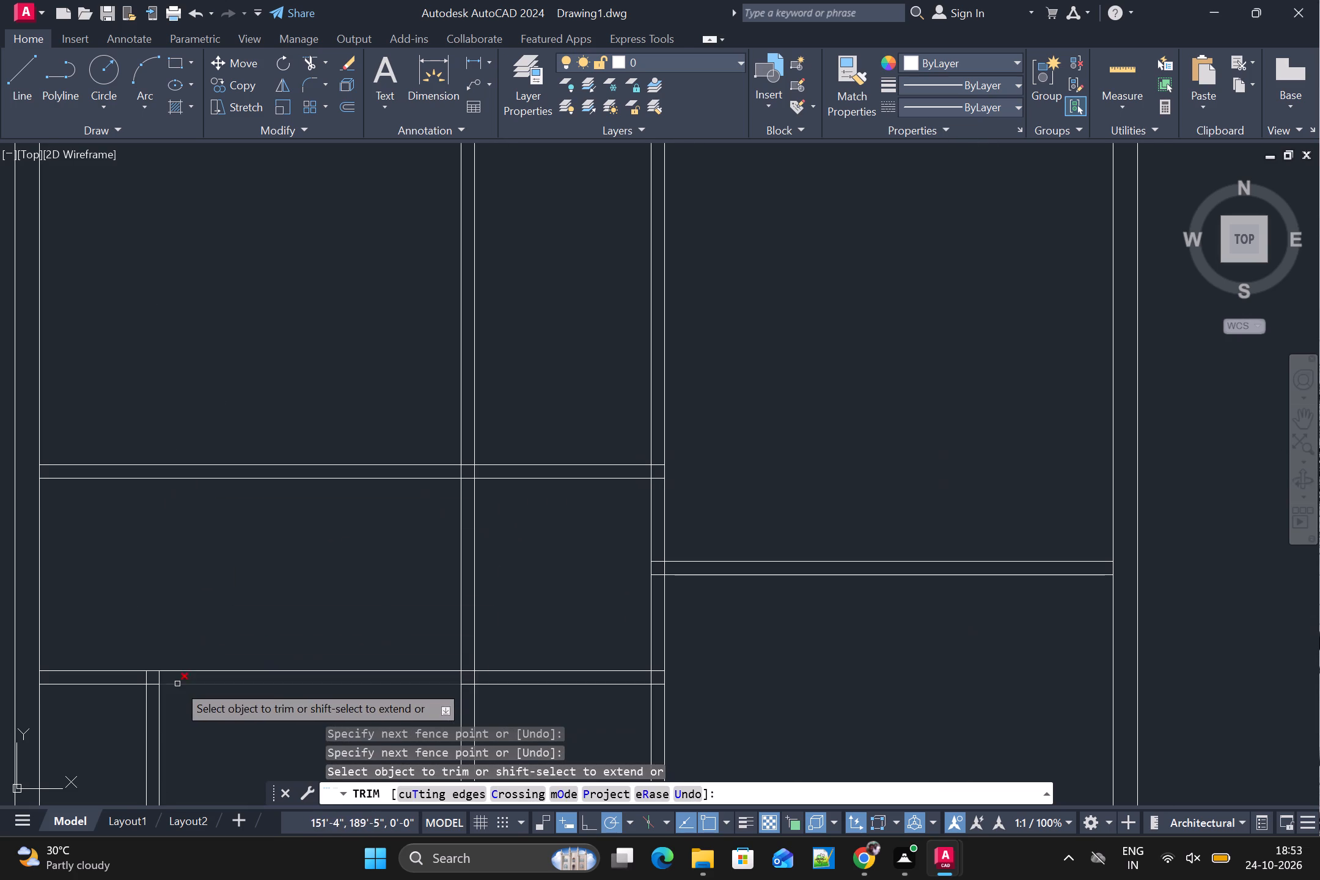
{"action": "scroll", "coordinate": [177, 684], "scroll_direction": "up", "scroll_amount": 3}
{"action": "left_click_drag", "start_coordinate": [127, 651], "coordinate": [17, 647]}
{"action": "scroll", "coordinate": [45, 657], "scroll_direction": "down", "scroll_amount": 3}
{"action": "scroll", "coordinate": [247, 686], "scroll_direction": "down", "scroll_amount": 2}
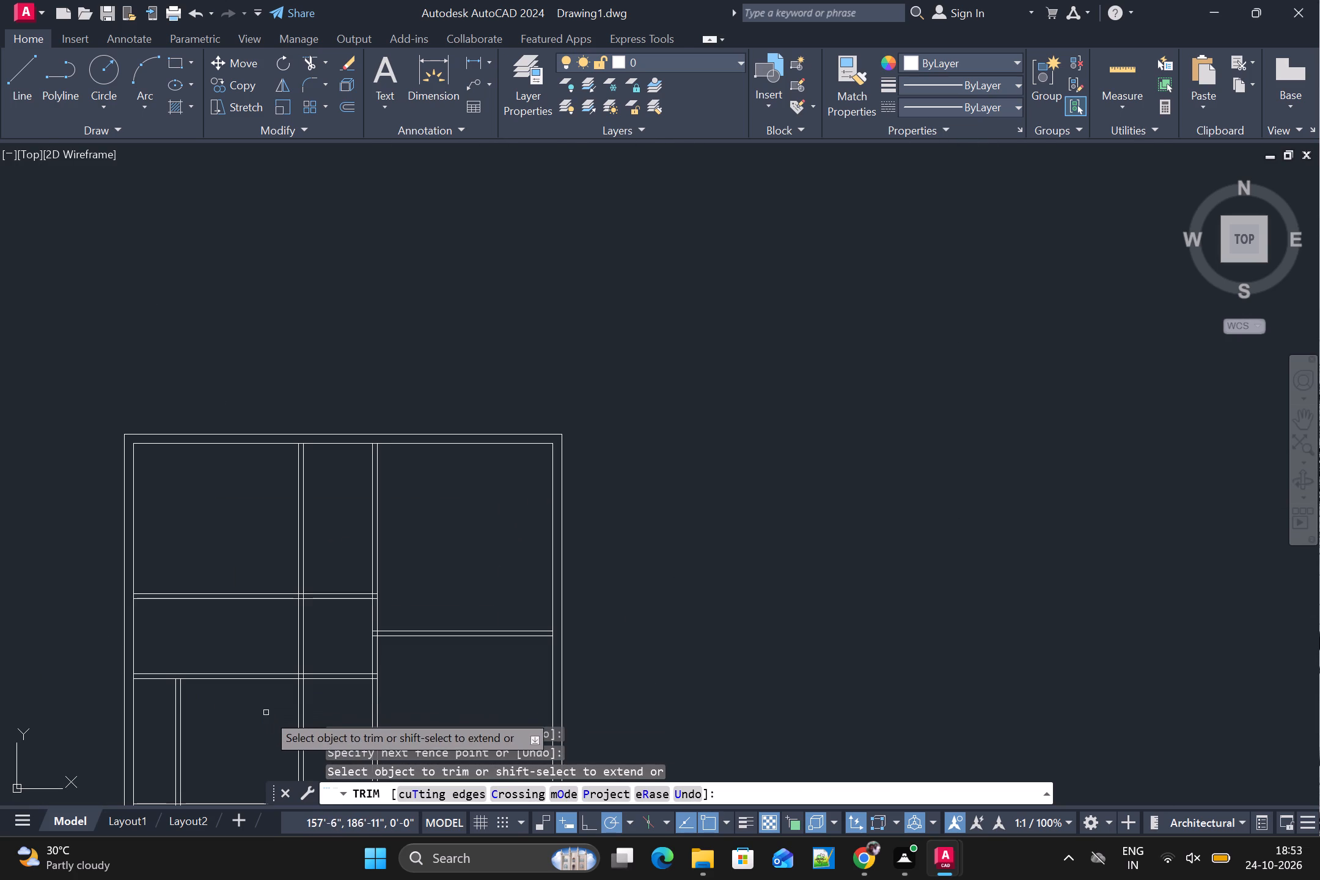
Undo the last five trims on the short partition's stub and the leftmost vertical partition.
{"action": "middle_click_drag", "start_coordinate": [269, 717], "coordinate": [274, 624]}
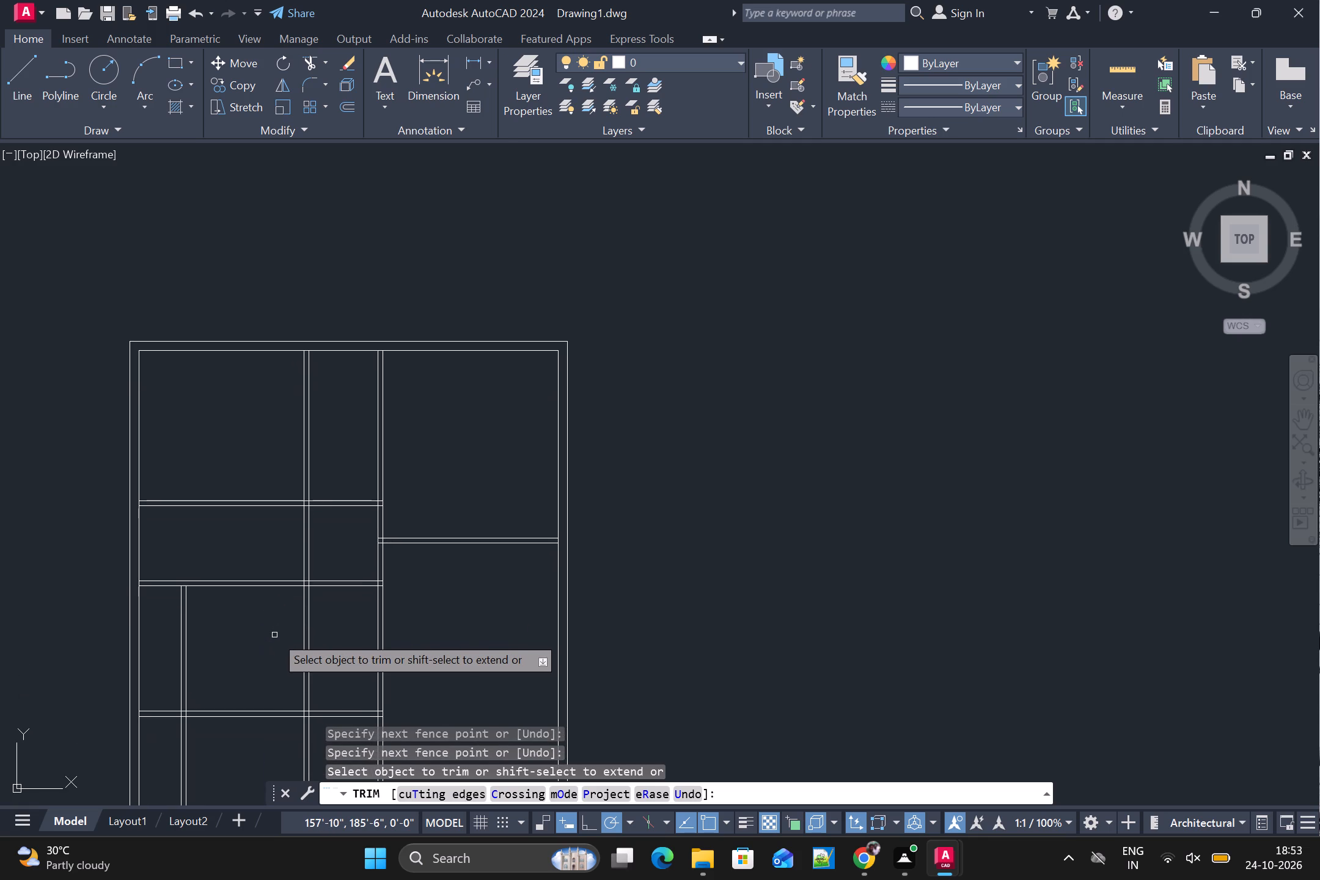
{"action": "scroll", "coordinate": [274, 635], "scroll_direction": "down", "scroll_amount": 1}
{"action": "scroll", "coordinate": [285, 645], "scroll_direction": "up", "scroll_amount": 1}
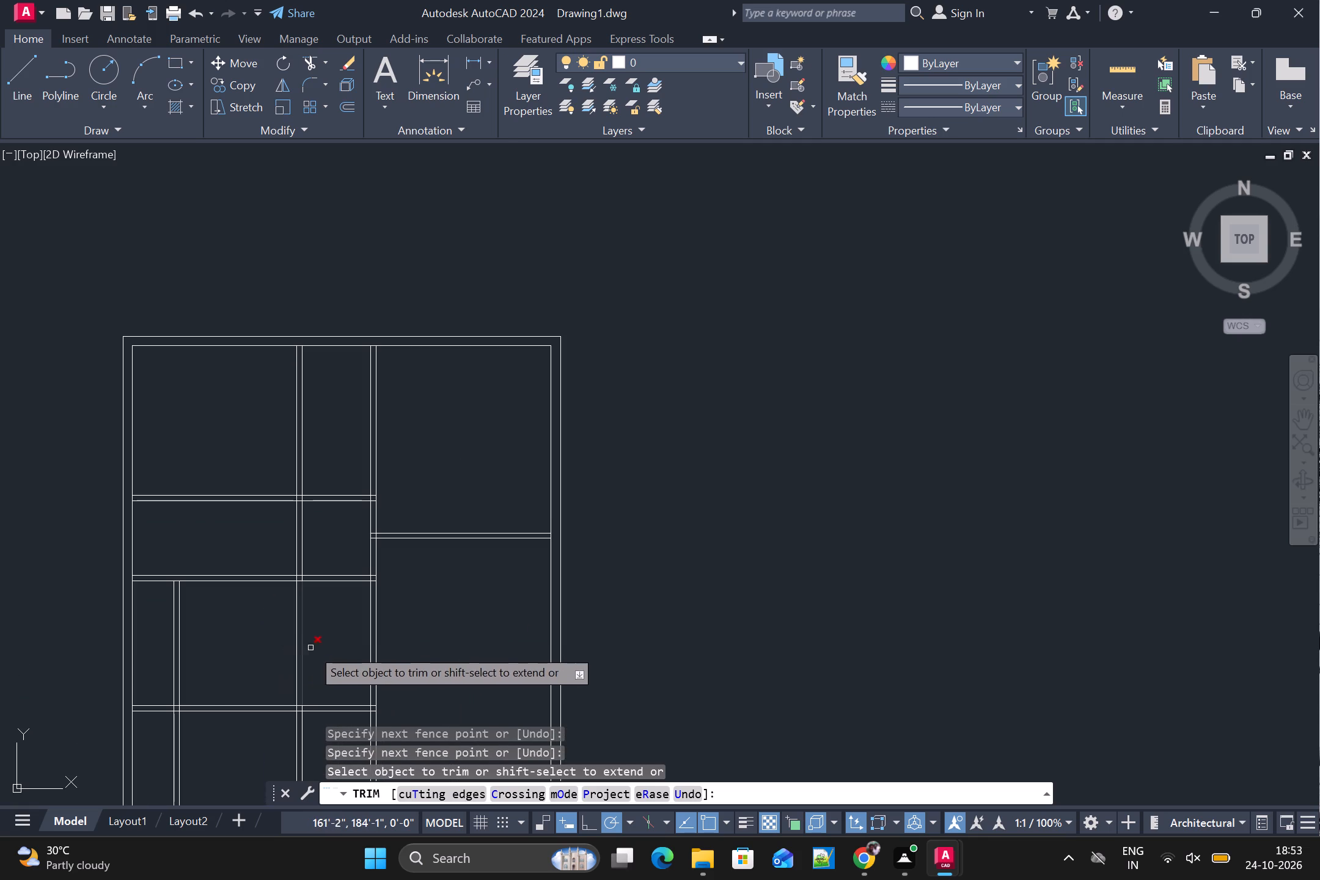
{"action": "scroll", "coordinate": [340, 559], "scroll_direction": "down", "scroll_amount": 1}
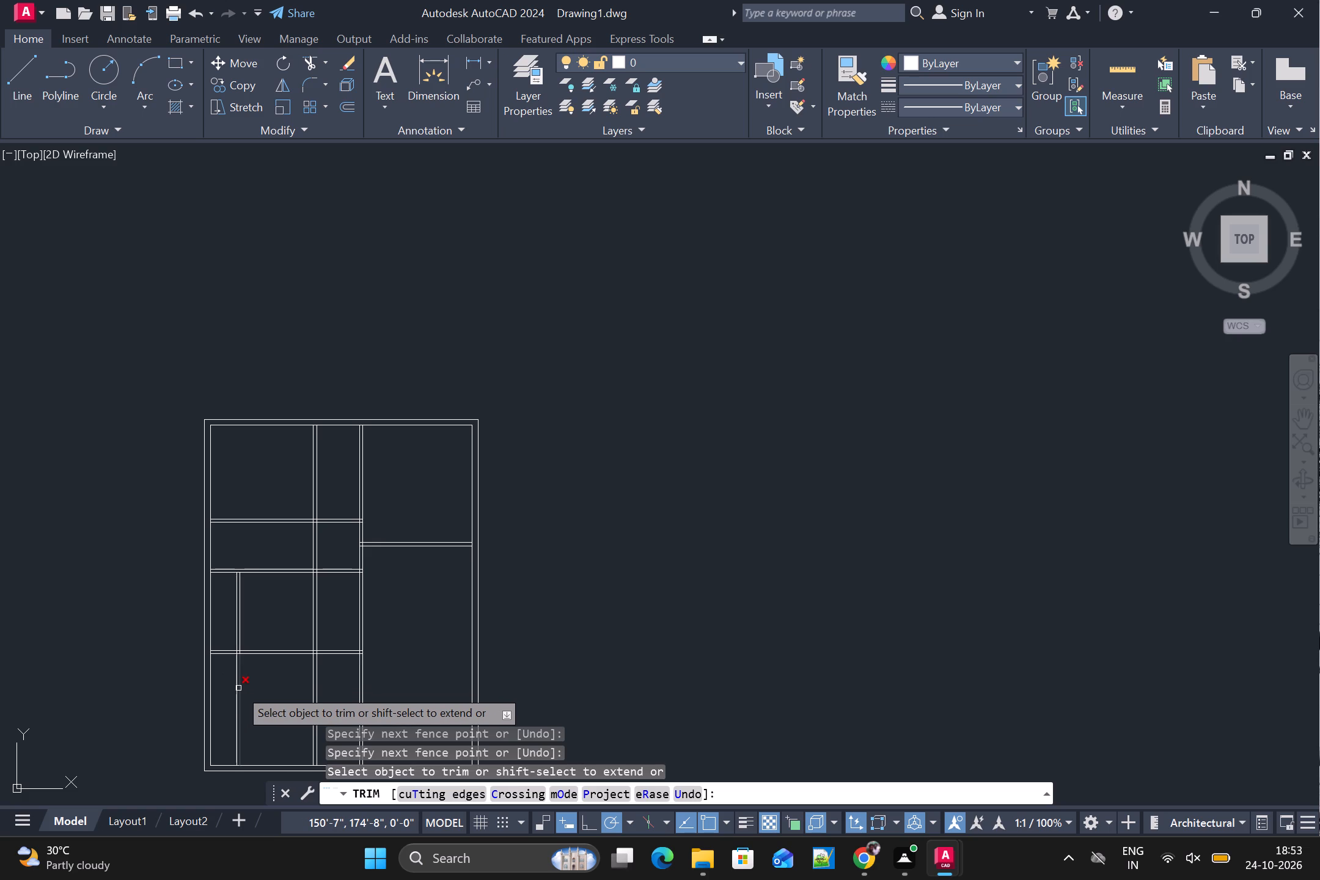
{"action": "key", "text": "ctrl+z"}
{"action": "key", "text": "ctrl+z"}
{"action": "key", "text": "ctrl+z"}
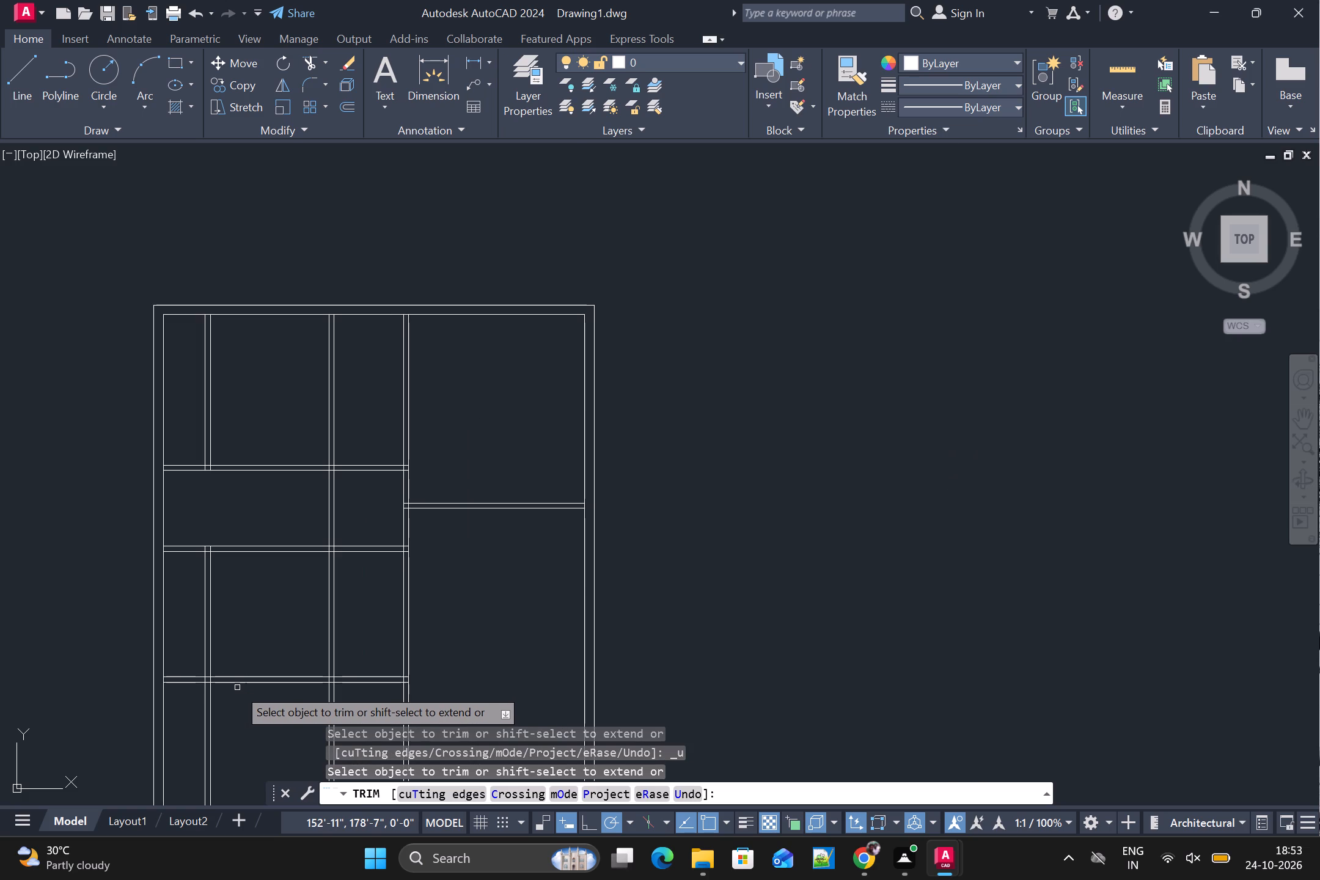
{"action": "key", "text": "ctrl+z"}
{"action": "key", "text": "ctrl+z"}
Trim the leftmost vertical partition above the upper horizontal partition and below the second one, keeping only the piece between them.
{"action": "scroll", "coordinate": [237, 687], "scroll_direction": "down", "scroll_amount": 3}
{"action": "scroll", "coordinate": [255, 617], "scroll_direction": "up", "scroll_amount": 2}
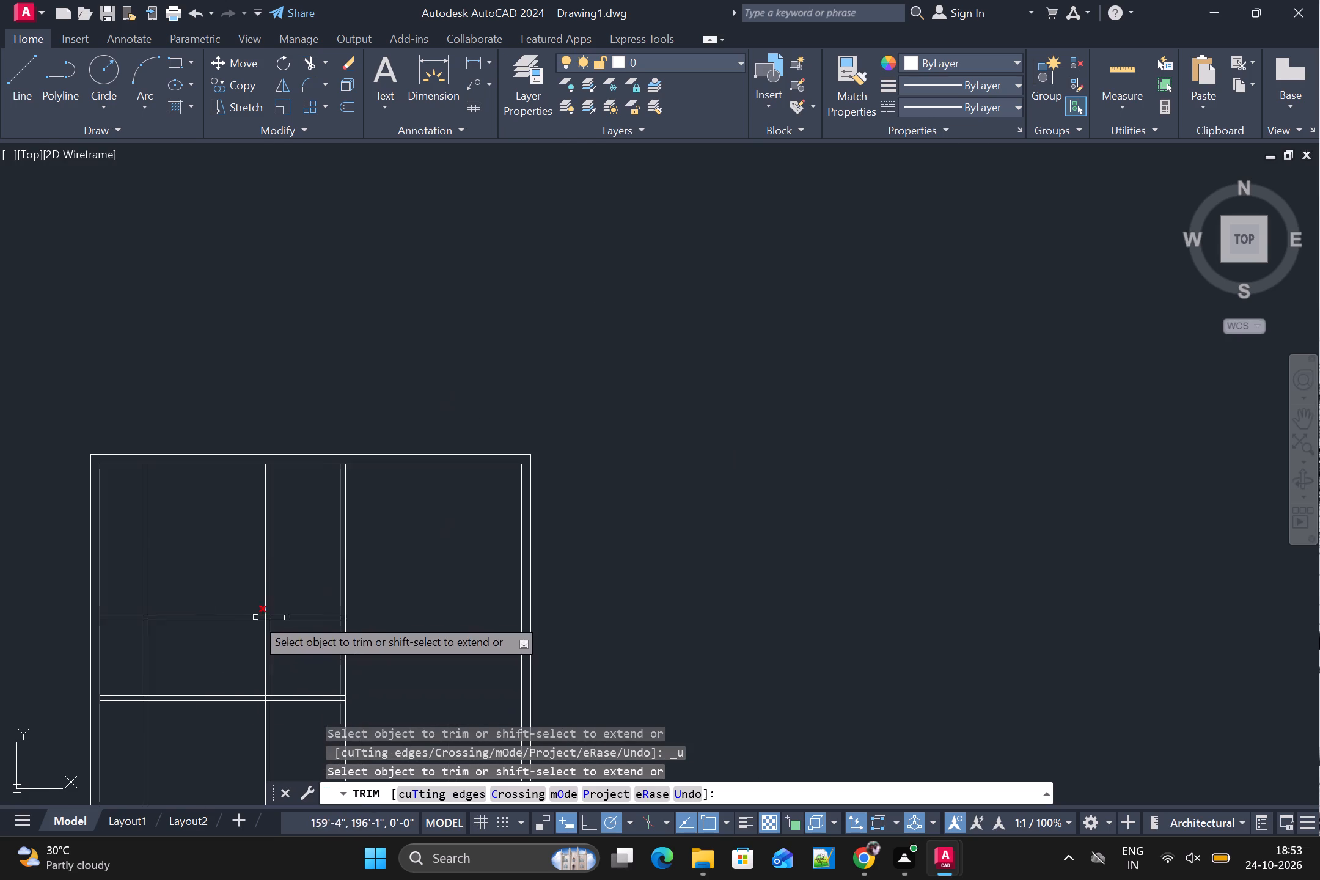
{"action": "left_click_drag", "start_coordinate": [136, 546], "coordinate": [169, 568]}
{"action": "scroll", "coordinate": [175, 588], "scroll_direction": "down", "scroll_amount": 2}
{"action": "scroll", "coordinate": [184, 661], "scroll_direction": "up", "scroll_amount": 2}
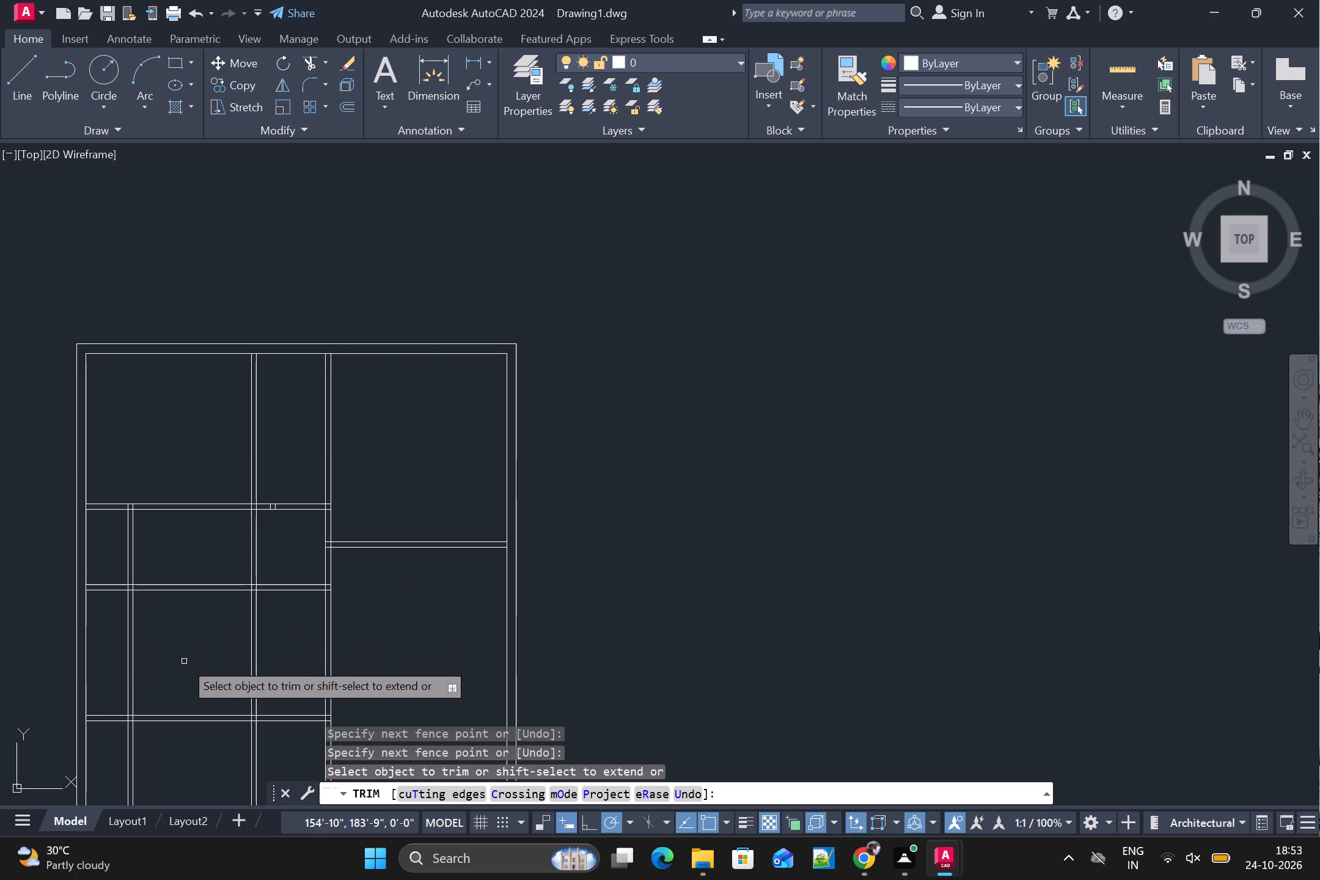
{"action": "left_click_drag", "start_coordinate": [164, 664], "coordinate": [136, 677]}
{"action": "left_click_drag", "start_coordinate": [148, 670], "coordinate": [122, 679]}
{"action": "scroll", "coordinate": [122, 679], "scroll_direction": "down", "scroll_amount": 2}
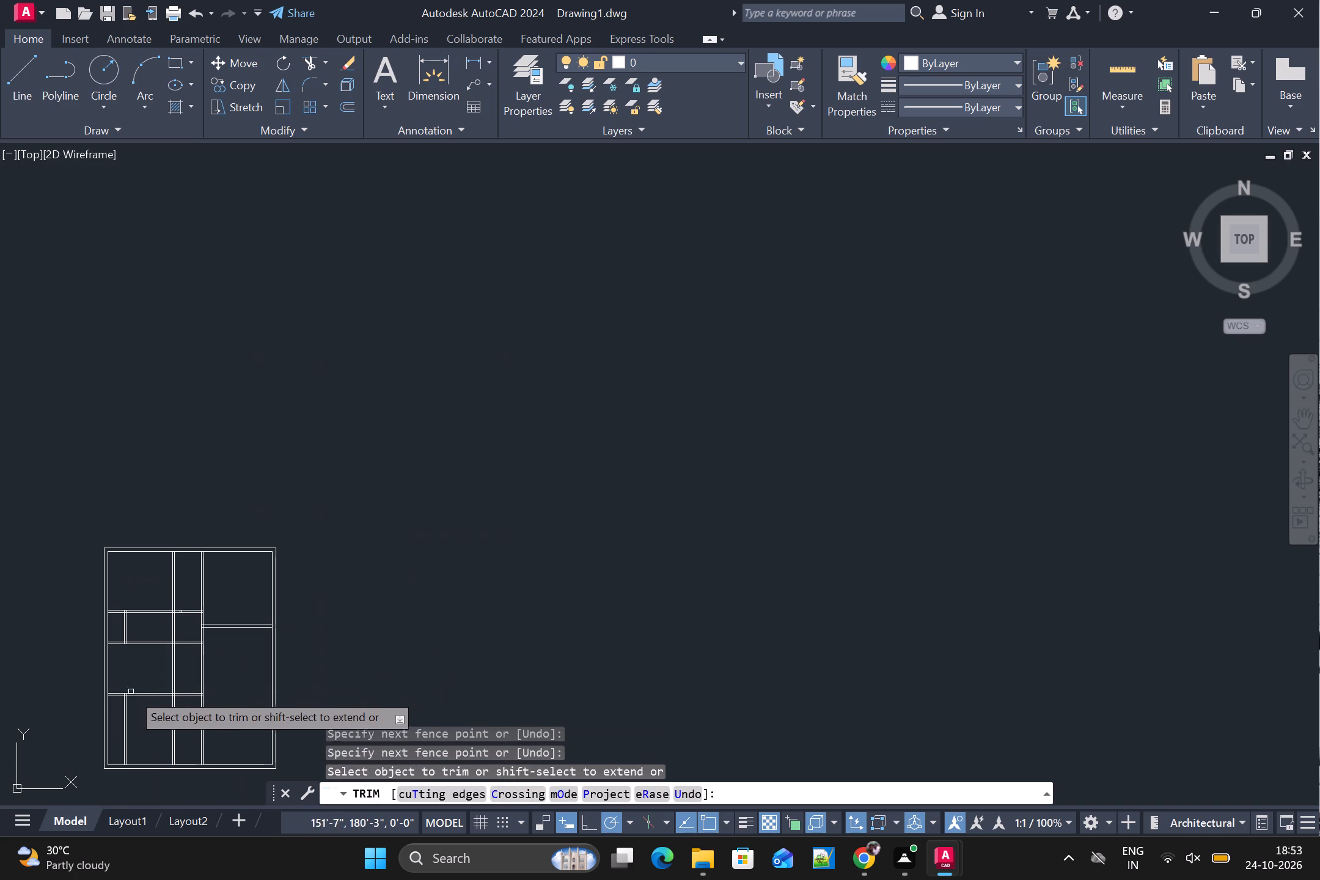
{"action": "scroll", "coordinate": [130, 740], "scroll_direction": "up", "scroll_amount": 2}
{"action": "left_click_drag", "start_coordinate": [141, 721], "coordinate": [112, 743]}
{"action": "scroll", "coordinate": [112, 743], "scroll_direction": "down", "scroll_amount": 2}
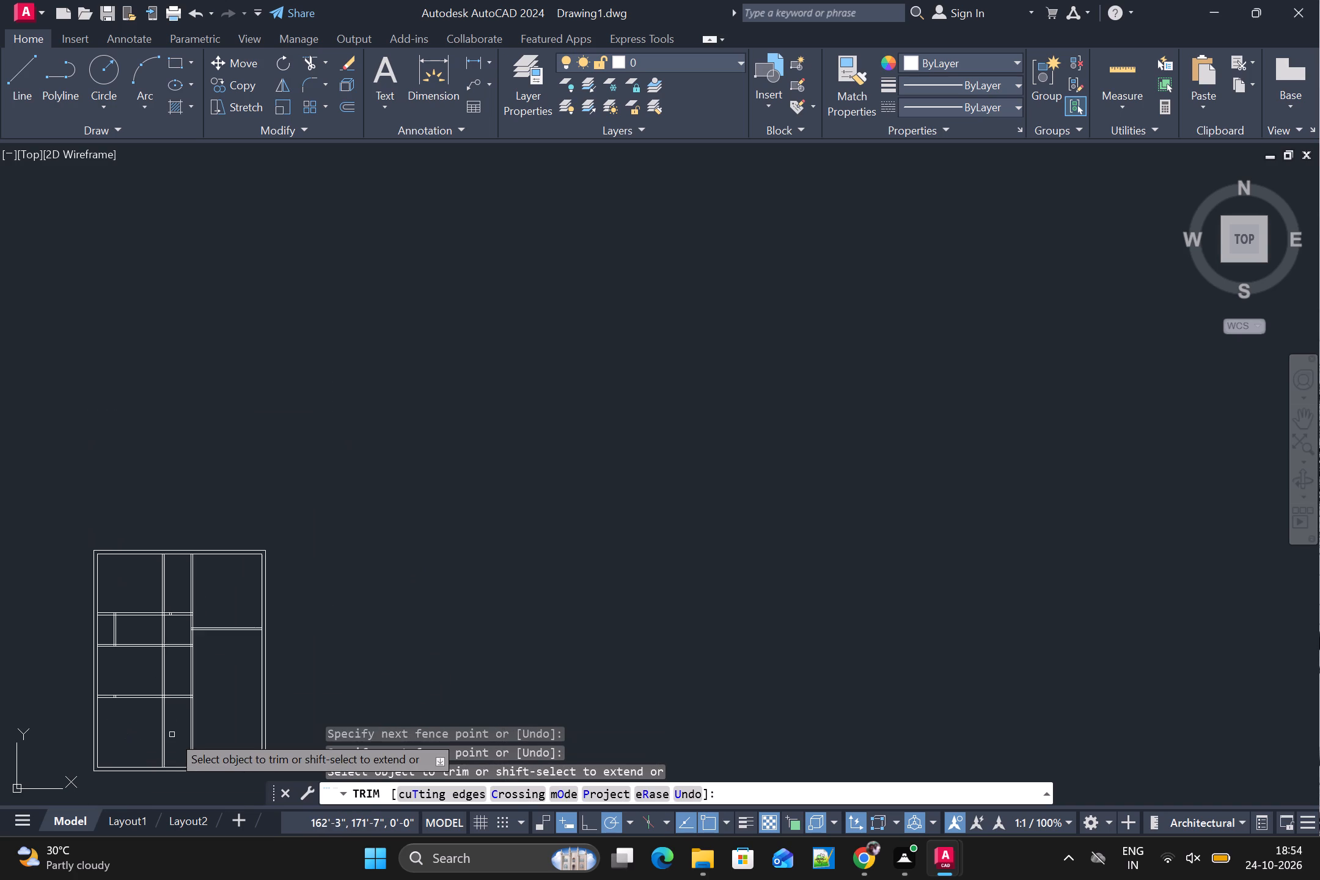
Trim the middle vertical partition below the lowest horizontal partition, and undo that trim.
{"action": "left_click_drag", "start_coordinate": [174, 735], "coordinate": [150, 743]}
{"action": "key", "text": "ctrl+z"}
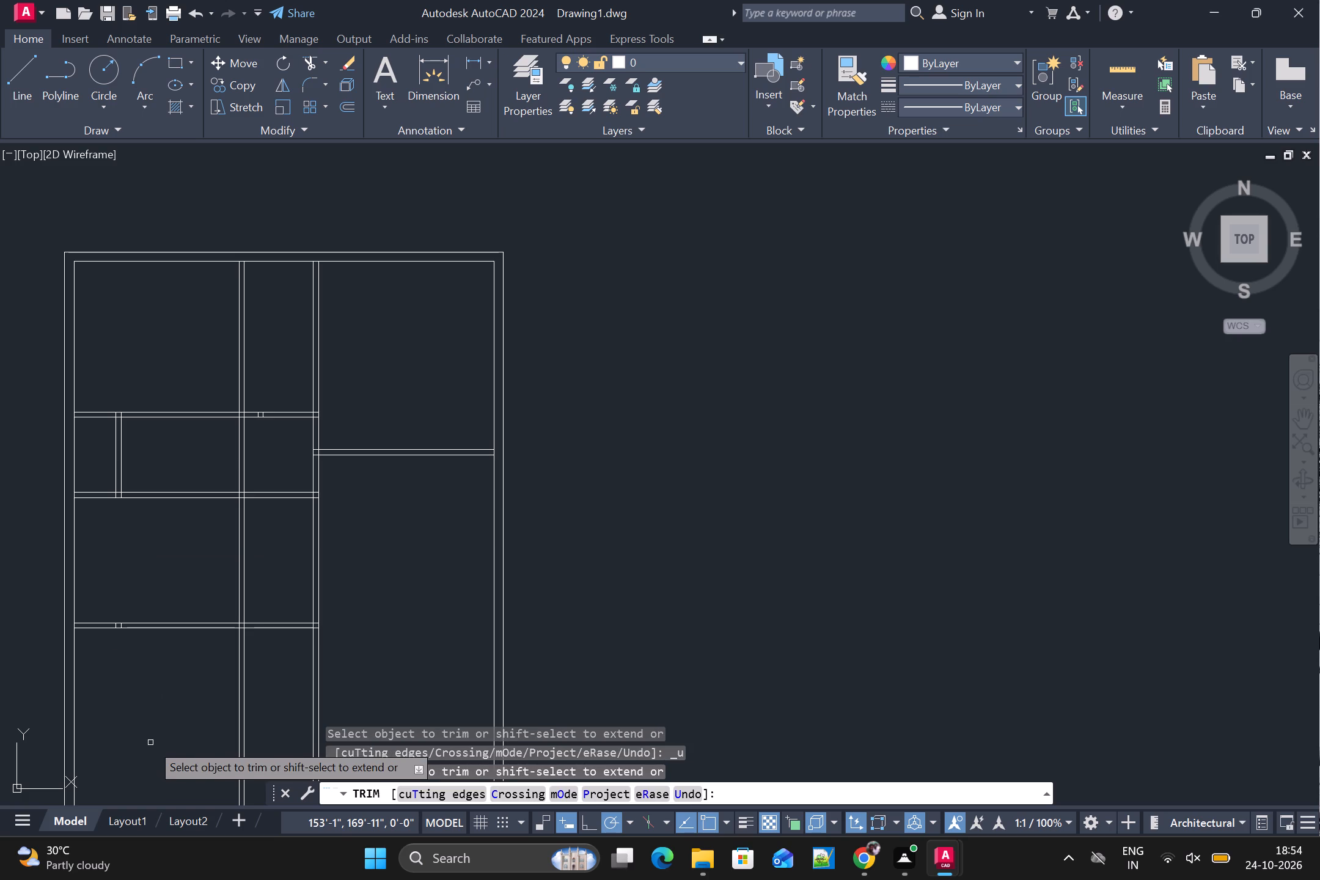
Trim the middle and right vertical partitions between the second and lowest horizontal partitions.
{"action": "scroll", "coordinate": [189, 736], "scroll_direction": "down", "scroll_amount": 2}
{"action": "scroll", "coordinate": [265, 702], "scroll_direction": "up", "scroll_amount": 2}
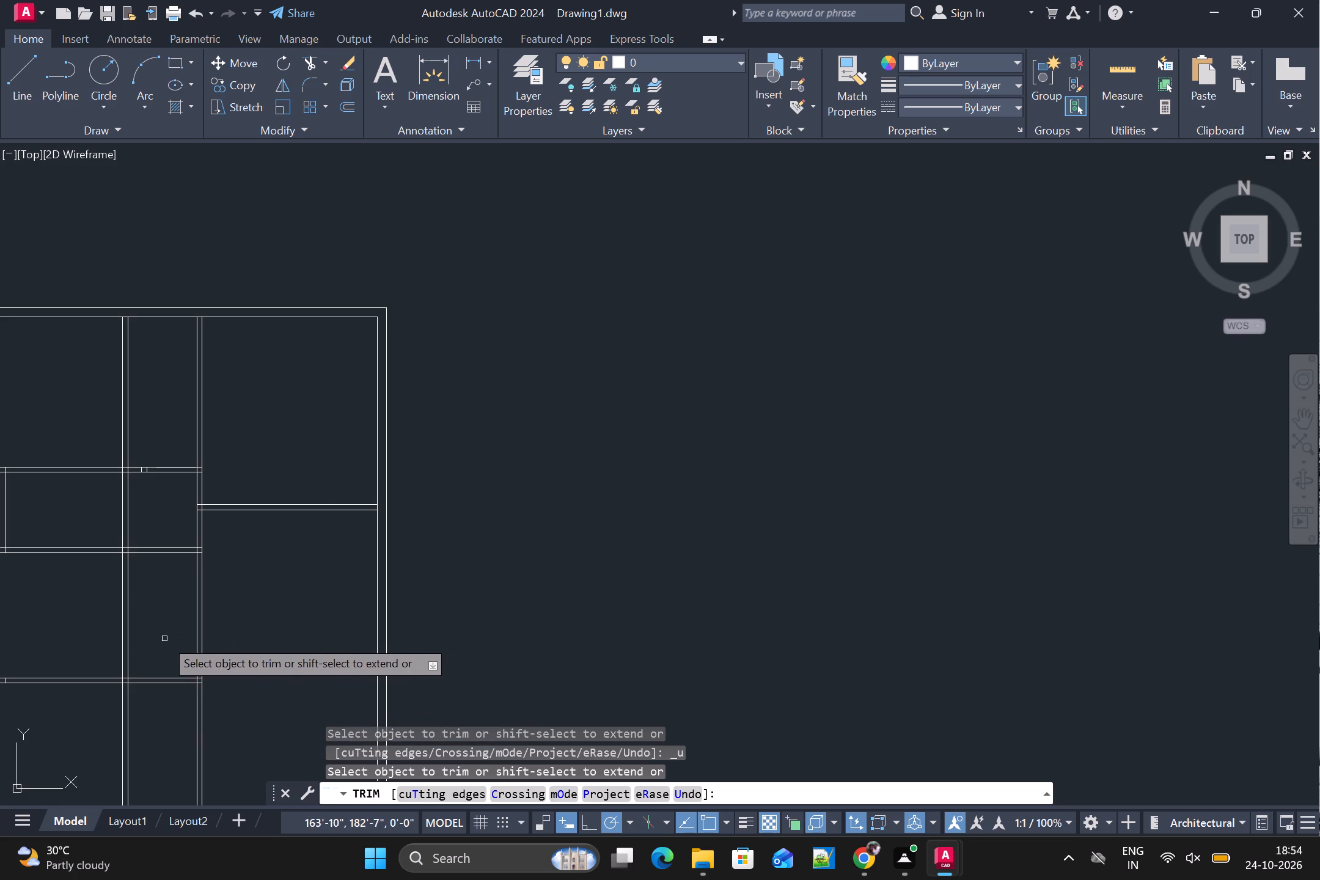
{"action": "scroll", "coordinate": [115, 621], "scroll_direction": "down", "scroll_amount": 1}
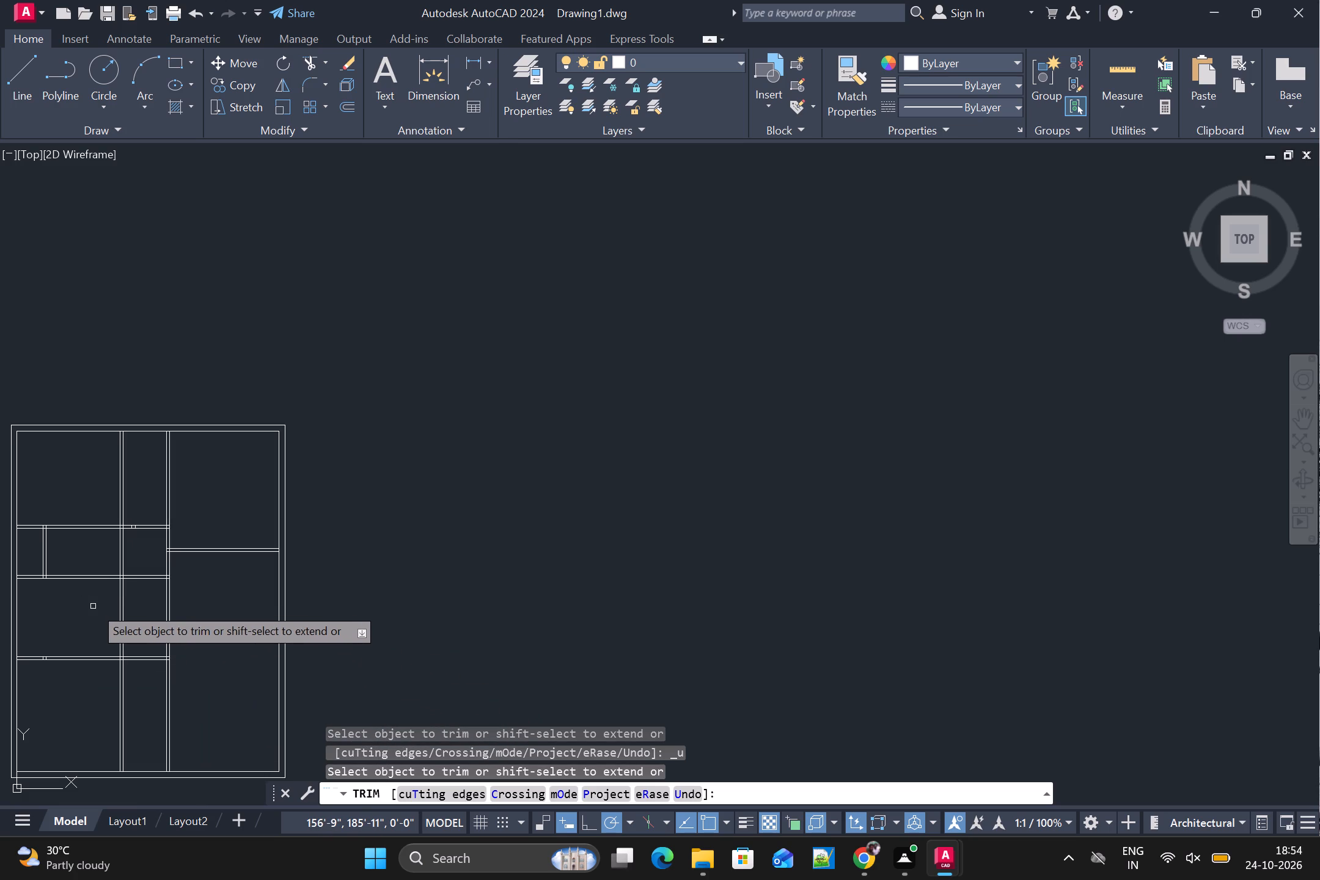
{"action": "left_click_drag", "start_coordinate": [138, 609], "coordinate": [101, 620]}
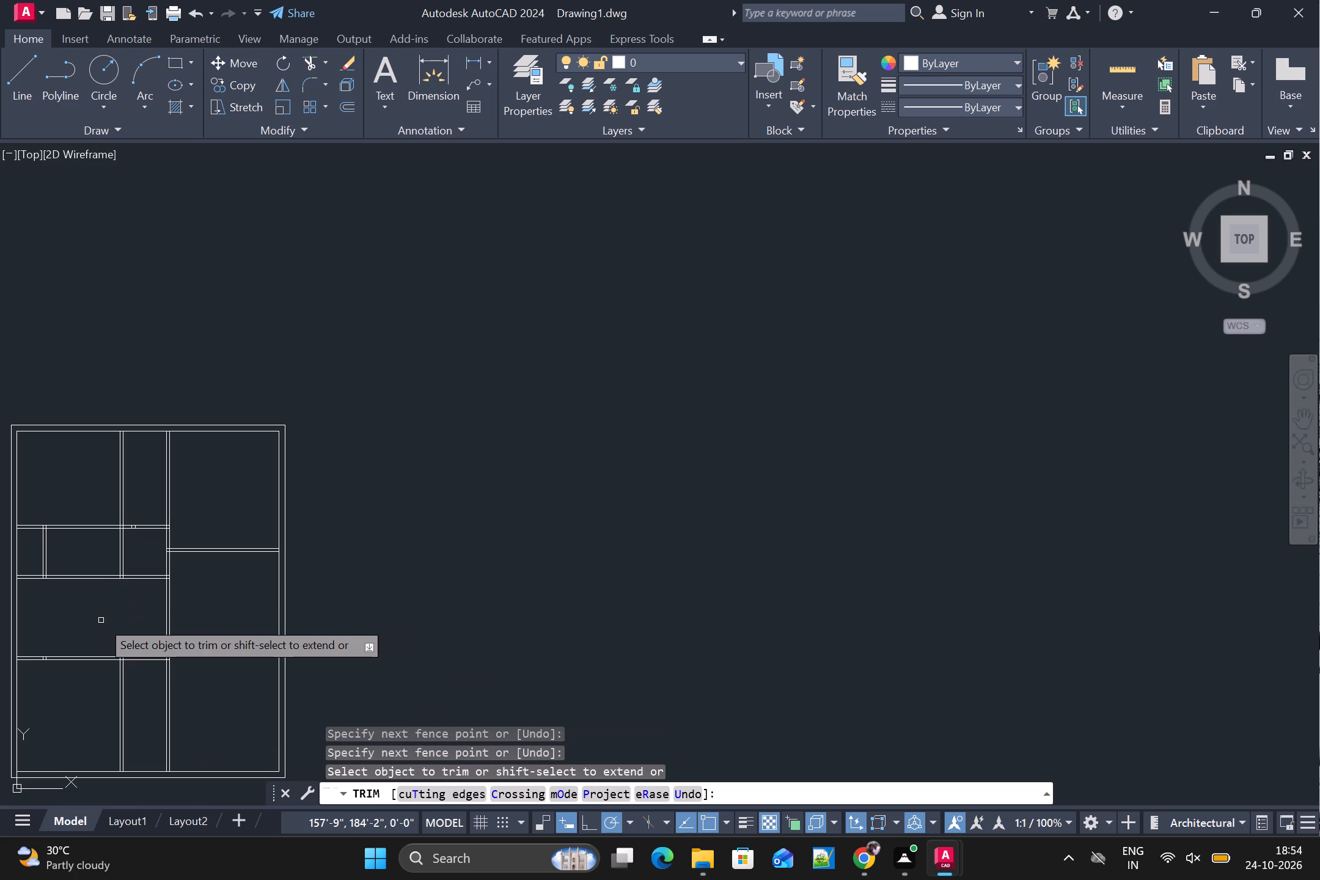
{"action": "left_click_drag", "start_coordinate": [125, 617], "coordinate": [202, 617]}
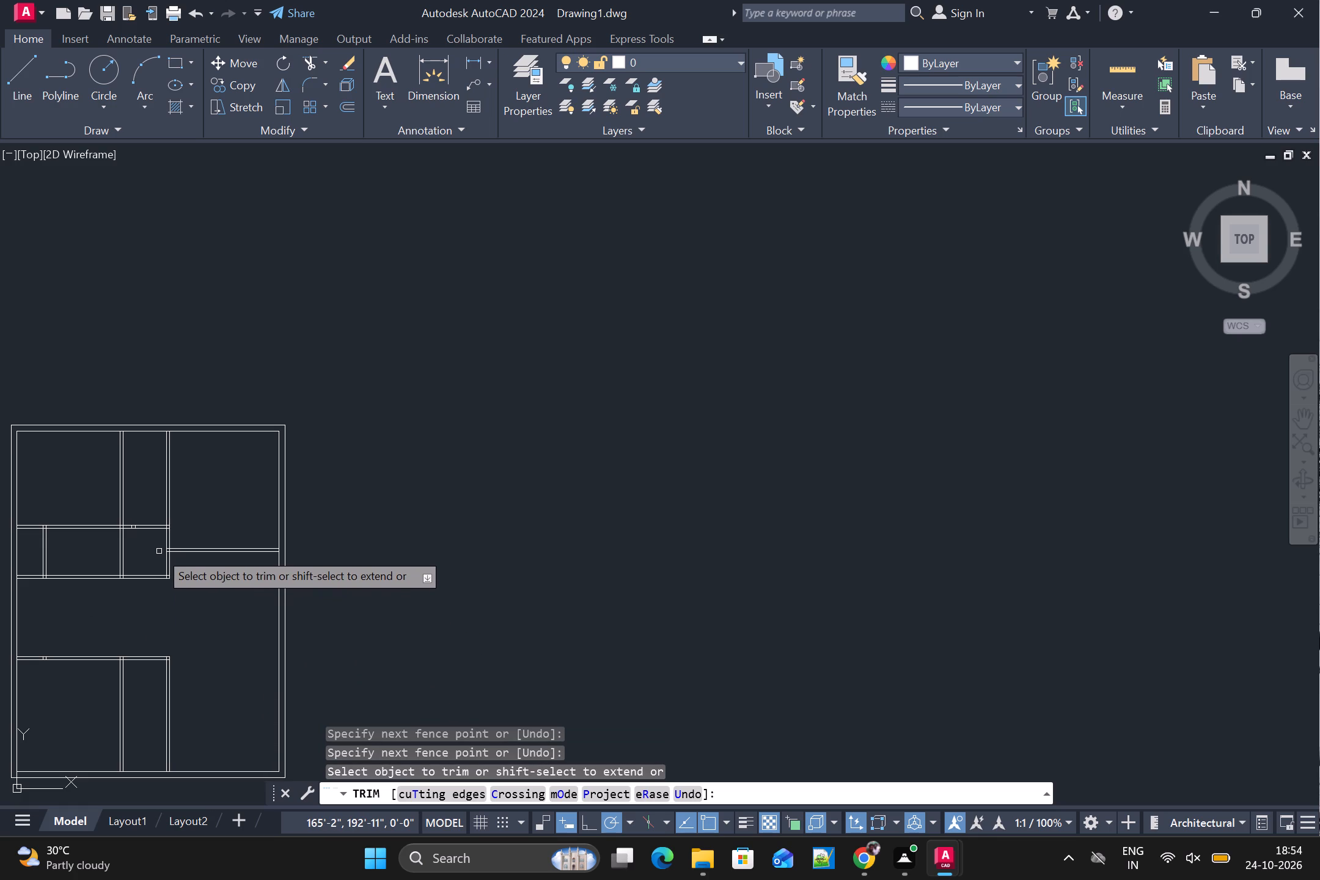
Trim the second horizontal partition between the two vertical partitions, and the right vertical partition between the upper-left and right-hand horizontal partitions.
{"action": "left_click_drag", "start_coordinate": [149, 551], "coordinate": [144, 598]}
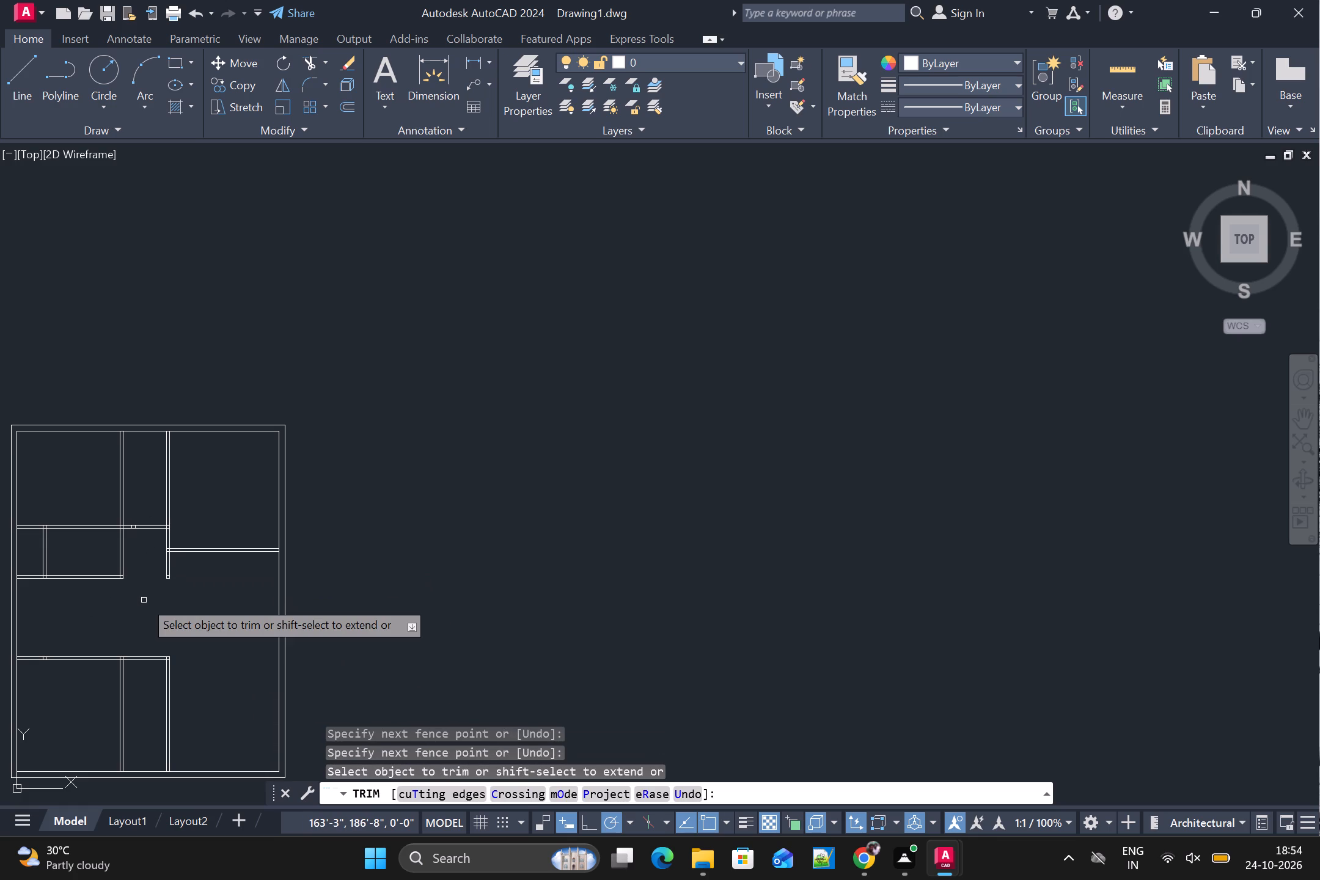
{"action": "scroll", "coordinate": [144, 600], "scroll_direction": "down", "scroll_amount": 1}
{"action": "scroll", "coordinate": [155, 554], "scroll_direction": "up", "scroll_amount": 3}
{"action": "left_click_drag", "start_coordinate": [170, 566], "coordinate": [130, 571]}
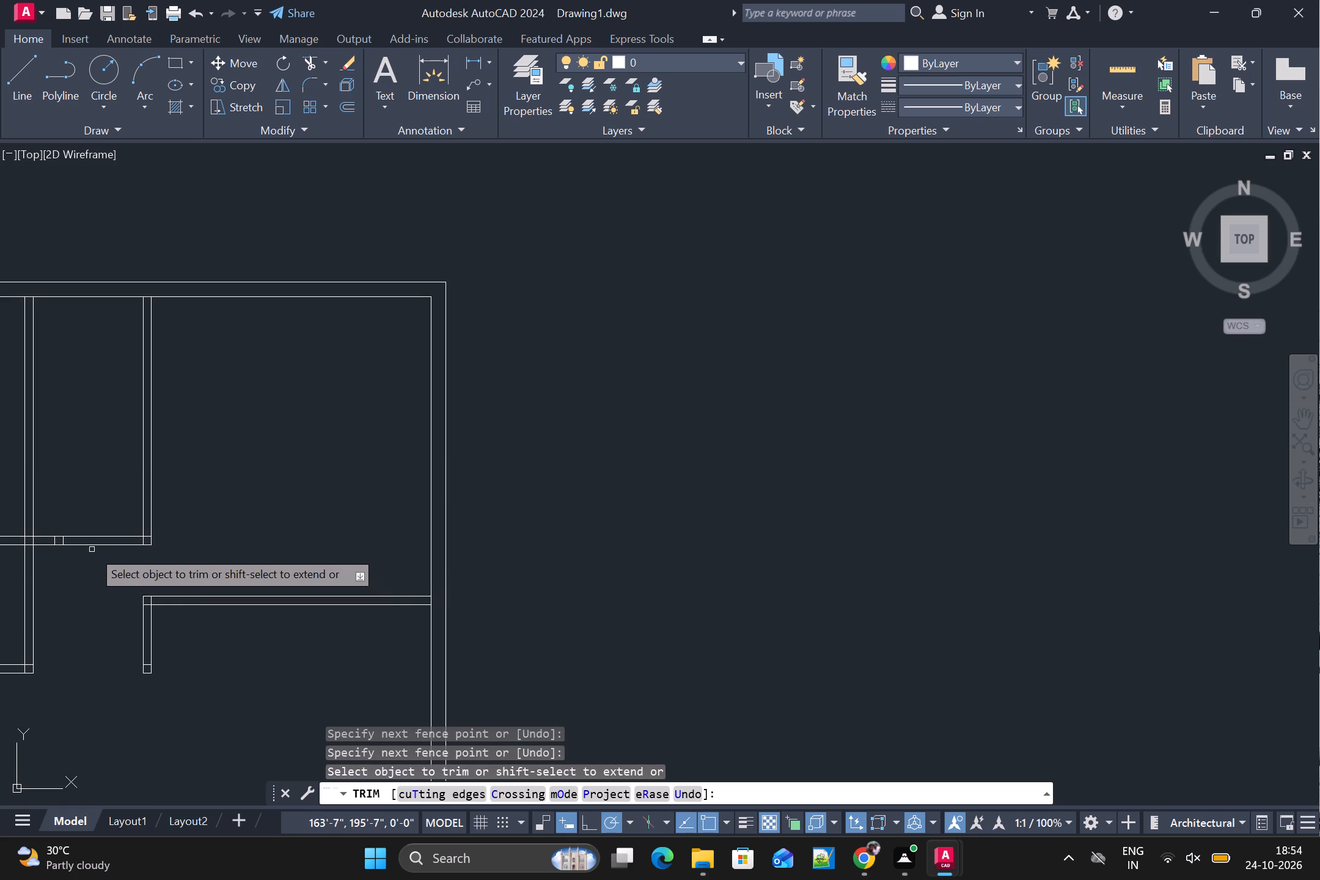
Trim the short partition's leftover stub inside the upper-left horizontal partition.
{"action": "scroll", "coordinate": [89, 548], "scroll_direction": "up", "scroll_amount": 3}
{"action": "scroll", "coordinate": [72, 537], "scroll_direction": "down", "scroll_amount": 1}
{"action": "middle_click_drag", "start_coordinate": [80, 537], "coordinate": [227, 522]}
{"action": "scroll", "coordinate": [227, 522], "scroll_direction": "down", "scroll_amount": 1}
{"action": "scroll", "coordinate": [188, 510], "scroll_direction": "up", "scroll_amount": 2}
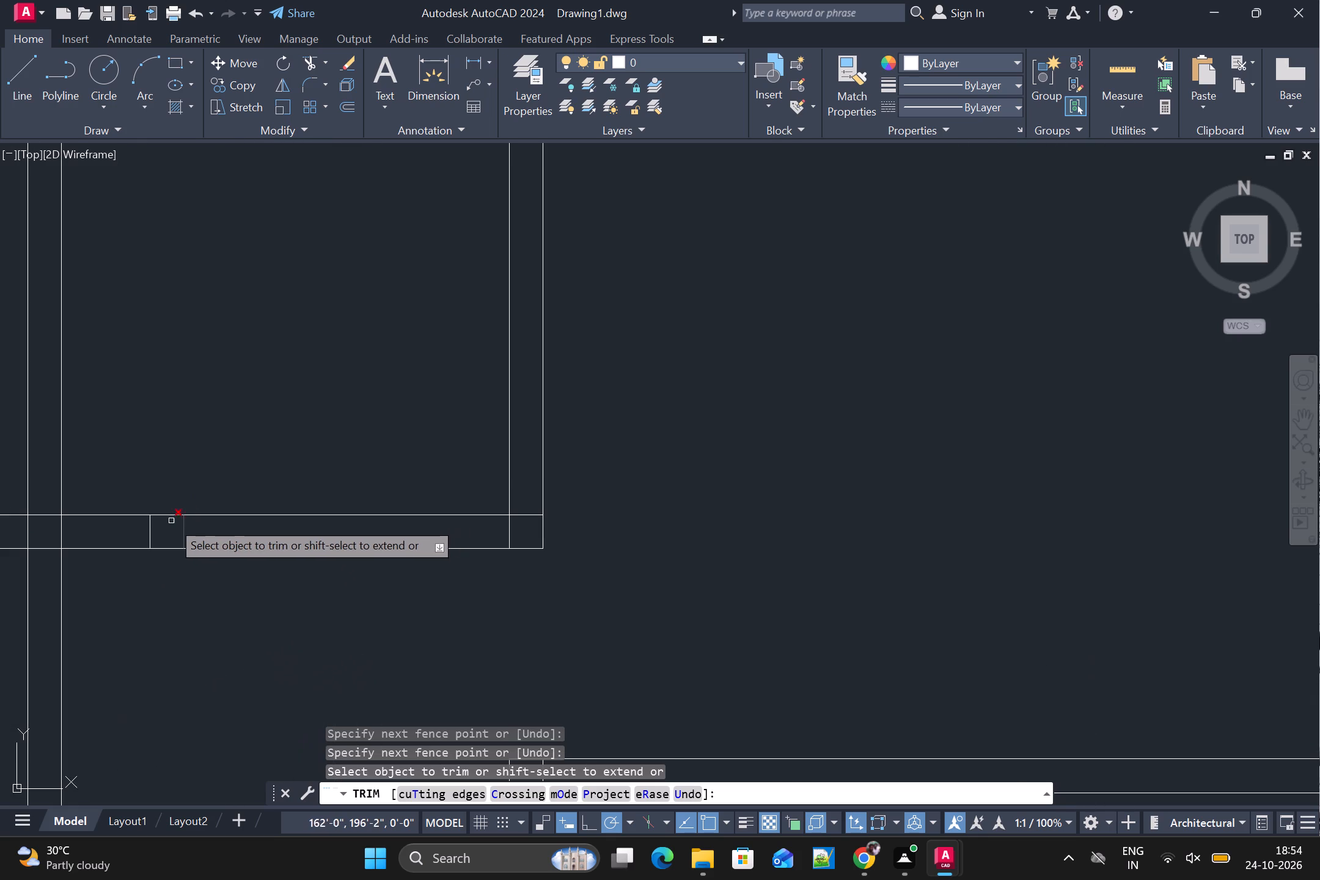
{"action": "left_click_drag", "start_coordinate": [125, 526], "coordinate": [203, 528]}
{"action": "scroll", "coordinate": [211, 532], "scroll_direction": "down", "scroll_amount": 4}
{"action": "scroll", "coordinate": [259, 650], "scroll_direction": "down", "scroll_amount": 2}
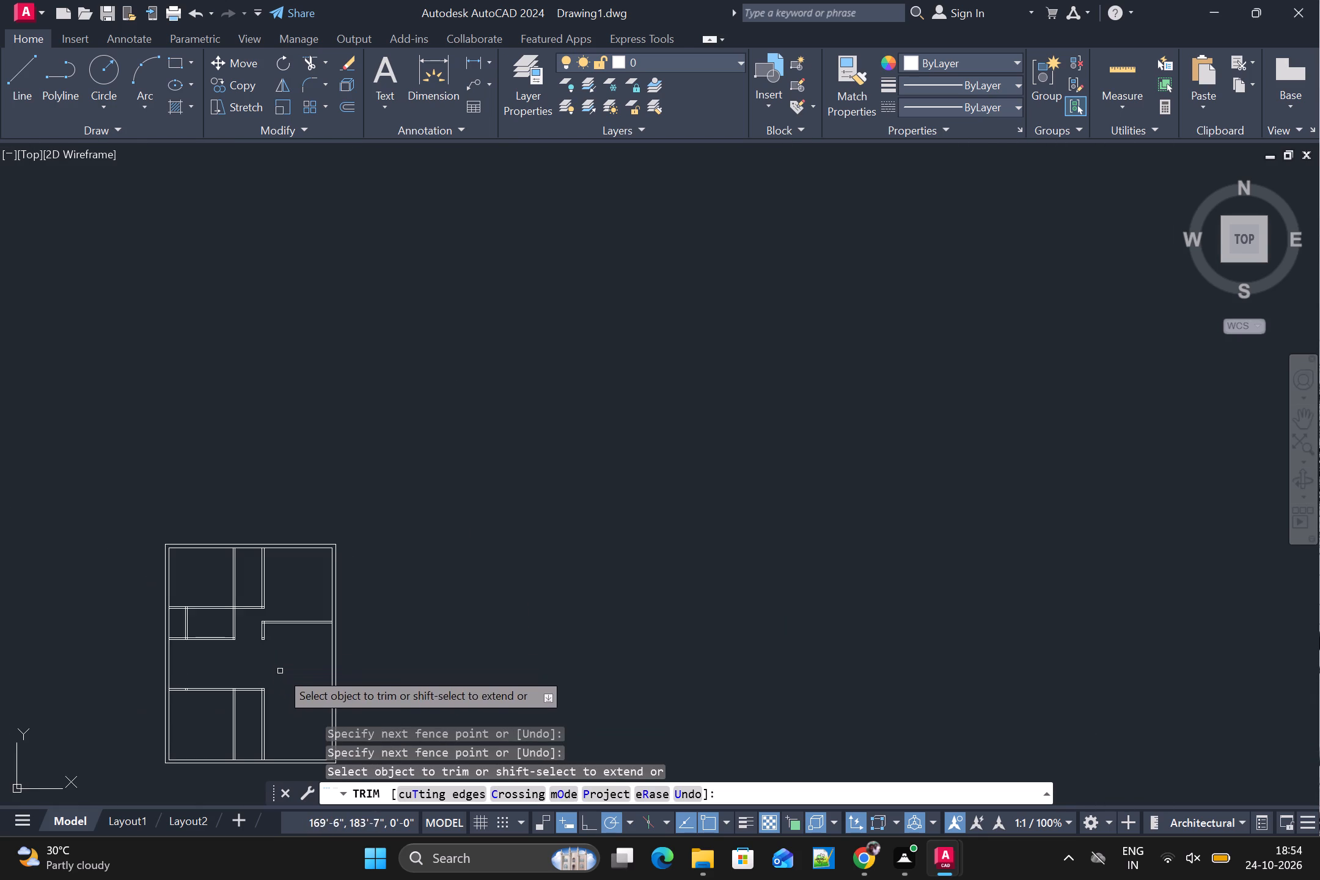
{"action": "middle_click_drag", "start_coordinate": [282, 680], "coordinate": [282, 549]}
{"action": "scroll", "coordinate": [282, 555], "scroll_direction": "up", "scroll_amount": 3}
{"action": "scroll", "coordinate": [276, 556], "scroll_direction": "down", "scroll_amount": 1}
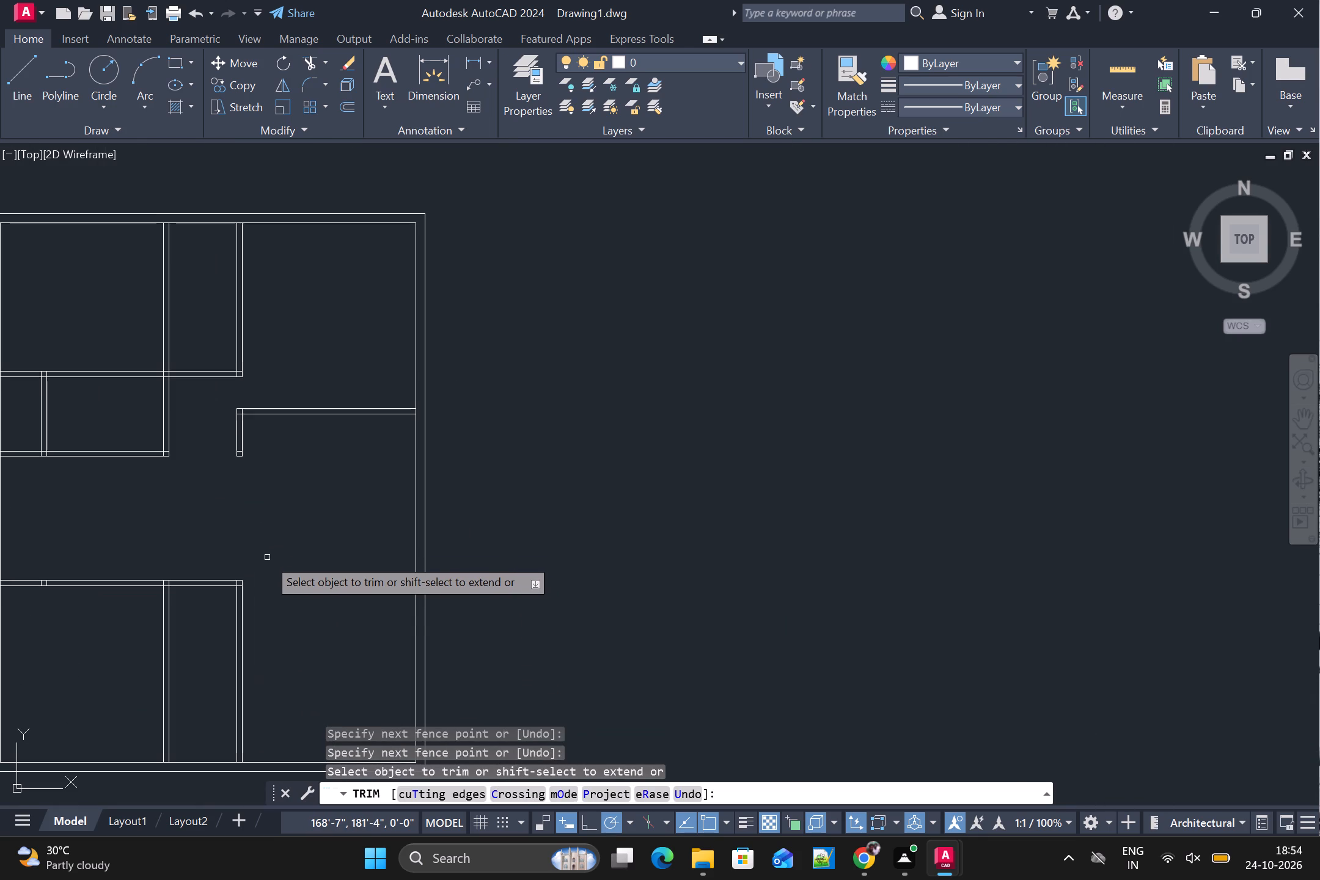
Switch to the Fuji window showing the east facing house plan.
{"action": "key", "text": "alt+Tab"}
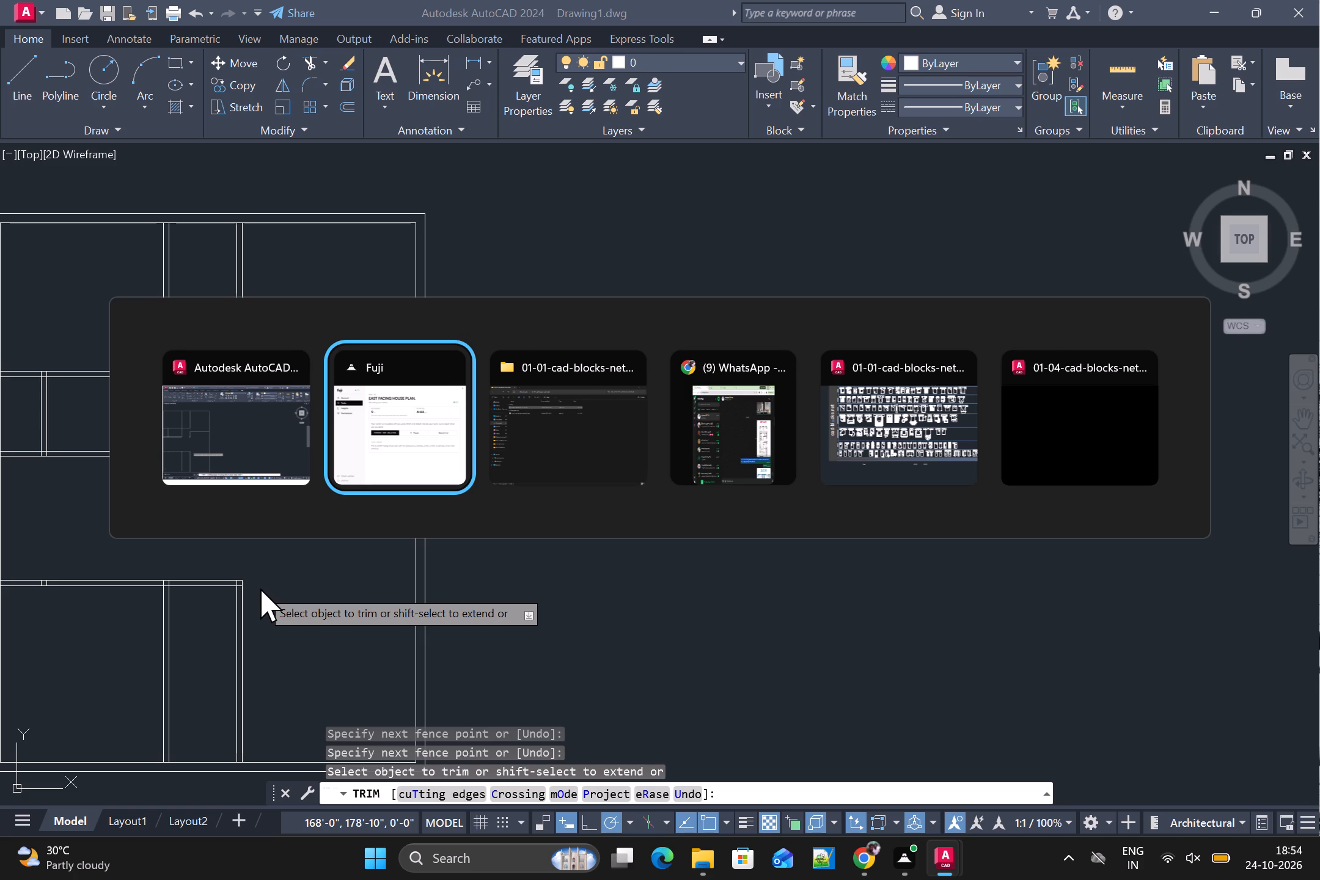
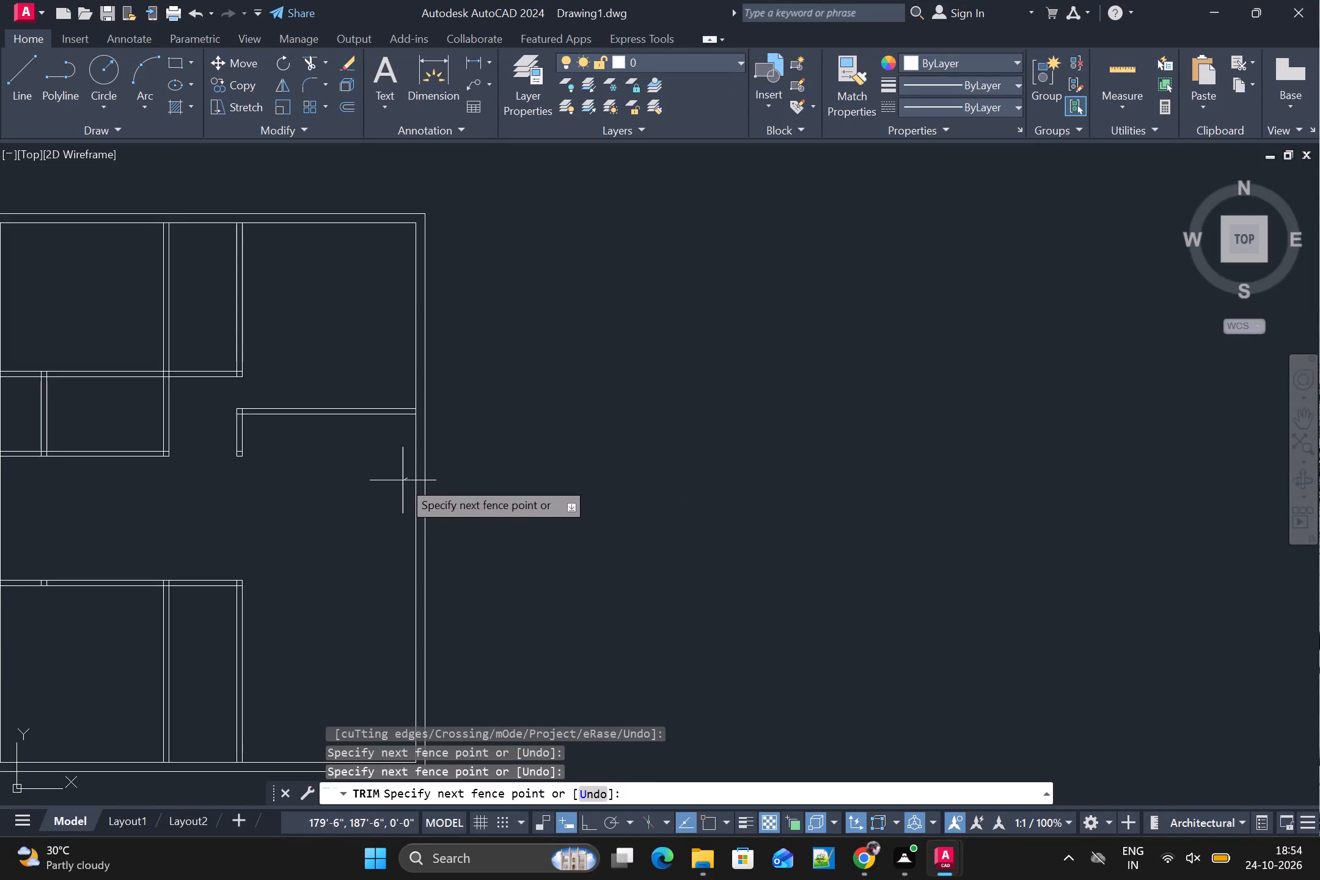
Trim the overlapping lines at the lower end and upper corner of the short vertical wall under the right-hand horizontal partition.
{"action": "scroll", "coordinate": [400, 481], "scroll_direction": "down", "scroll_amount": 2}
{"action": "scroll", "coordinate": [338, 492], "scroll_direction": "up", "scroll_amount": 2}
{"action": "middle_click", "coordinate": [338, 492]}
{"action": "scroll", "coordinate": [338, 492], "scroll_direction": "down", "scroll_amount": 1}
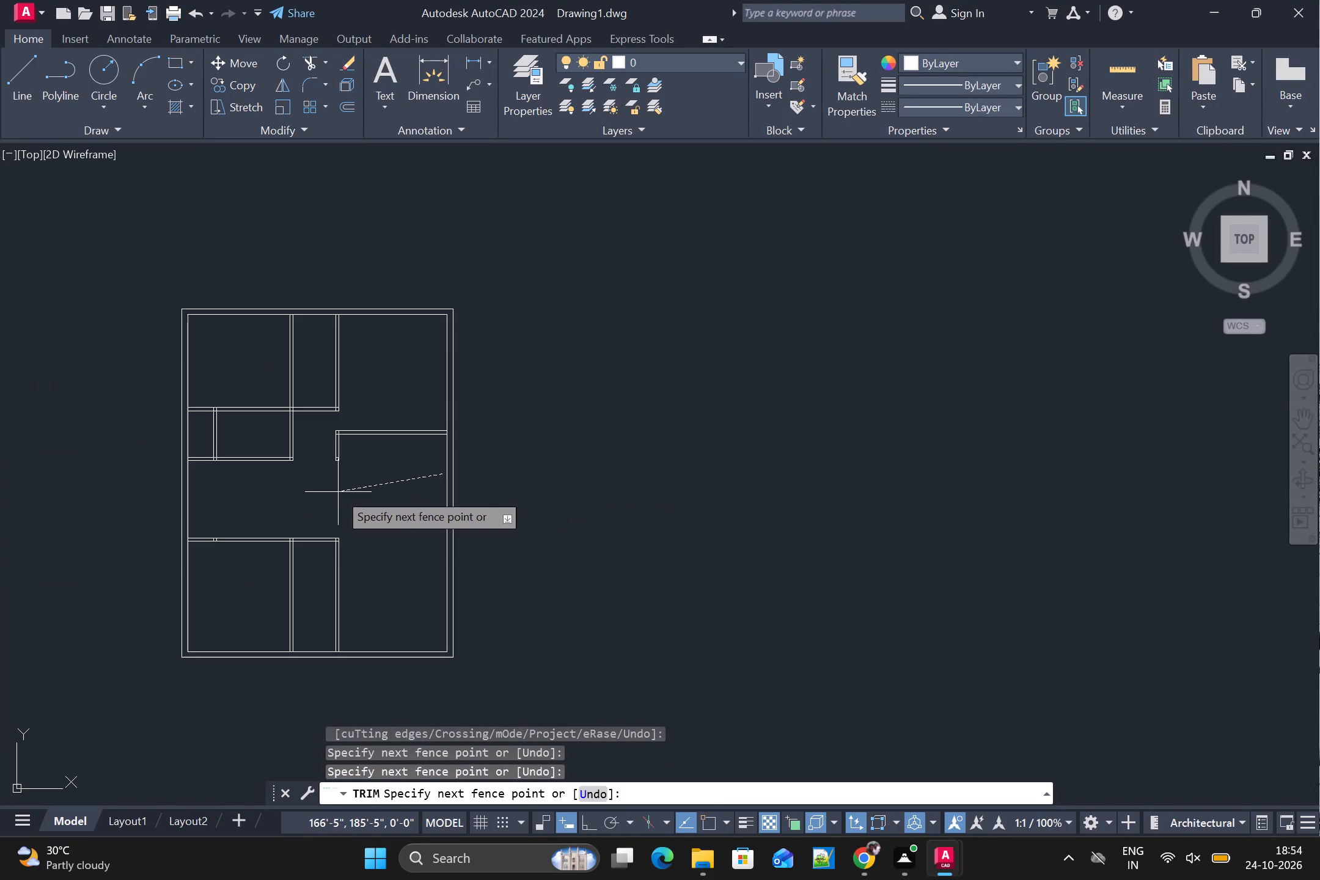
{"action": "left_click", "coordinate": [338, 492]}
{"action": "scroll", "coordinate": [338, 492], "scroll_direction": "up", "scroll_amount": 1}
{"action": "middle_click_drag", "start_coordinate": [338, 492], "coordinate": [441, 488]}
{"action": "scroll", "coordinate": [428, 431], "scroll_direction": "up", "scroll_amount": 4}
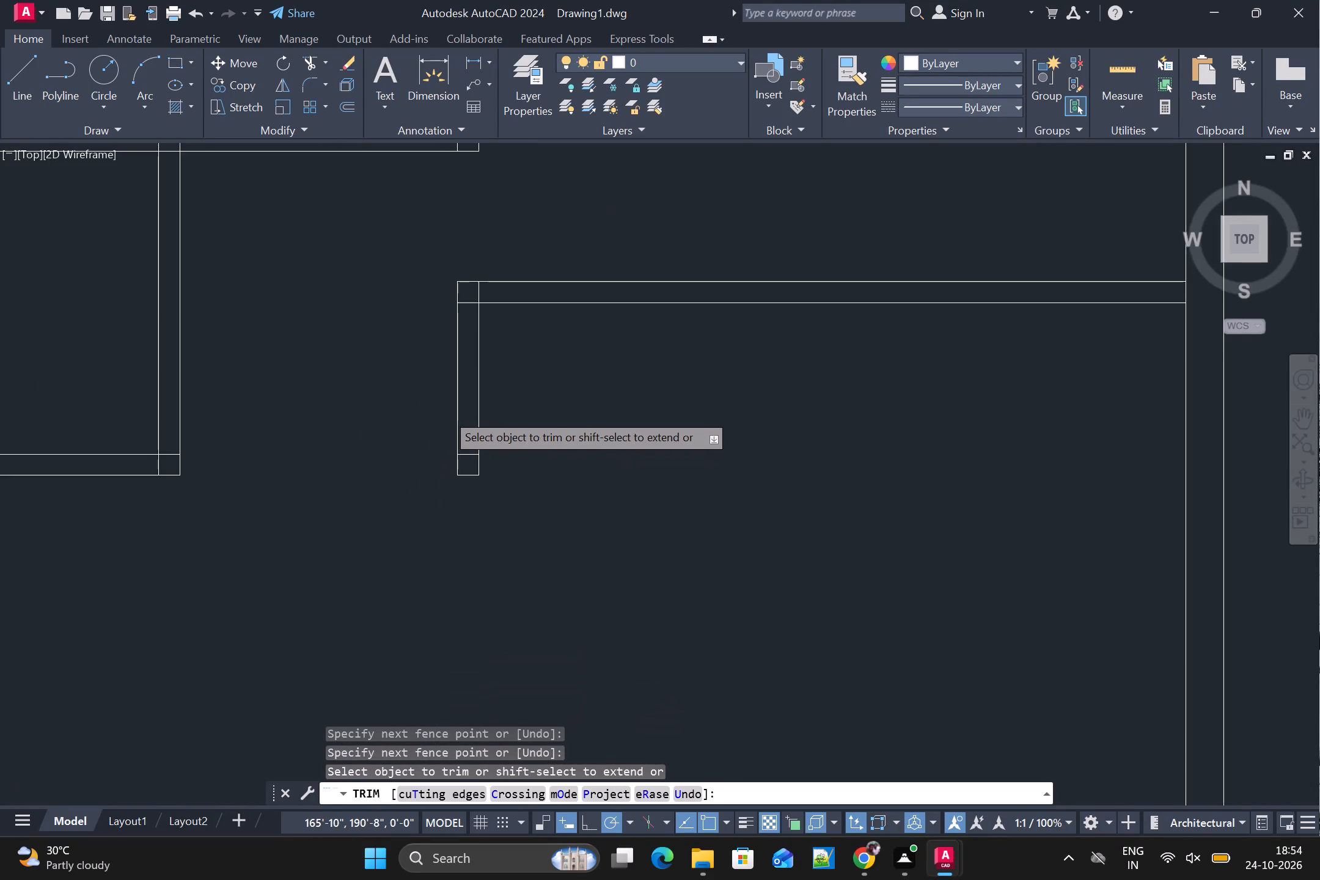
{"action": "scroll", "coordinate": [447, 412], "scroll_direction": "up", "scroll_amount": 1}
{"action": "left_click_drag", "start_coordinate": [494, 497], "coordinate": [500, 552]}
{"action": "scroll", "coordinate": [498, 557], "scroll_direction": "down", "scroll_amount": 2}
{"action": "scroll", "coordinate": [487, 613], "scroll_direction": "down", "scroll_amount": 2}
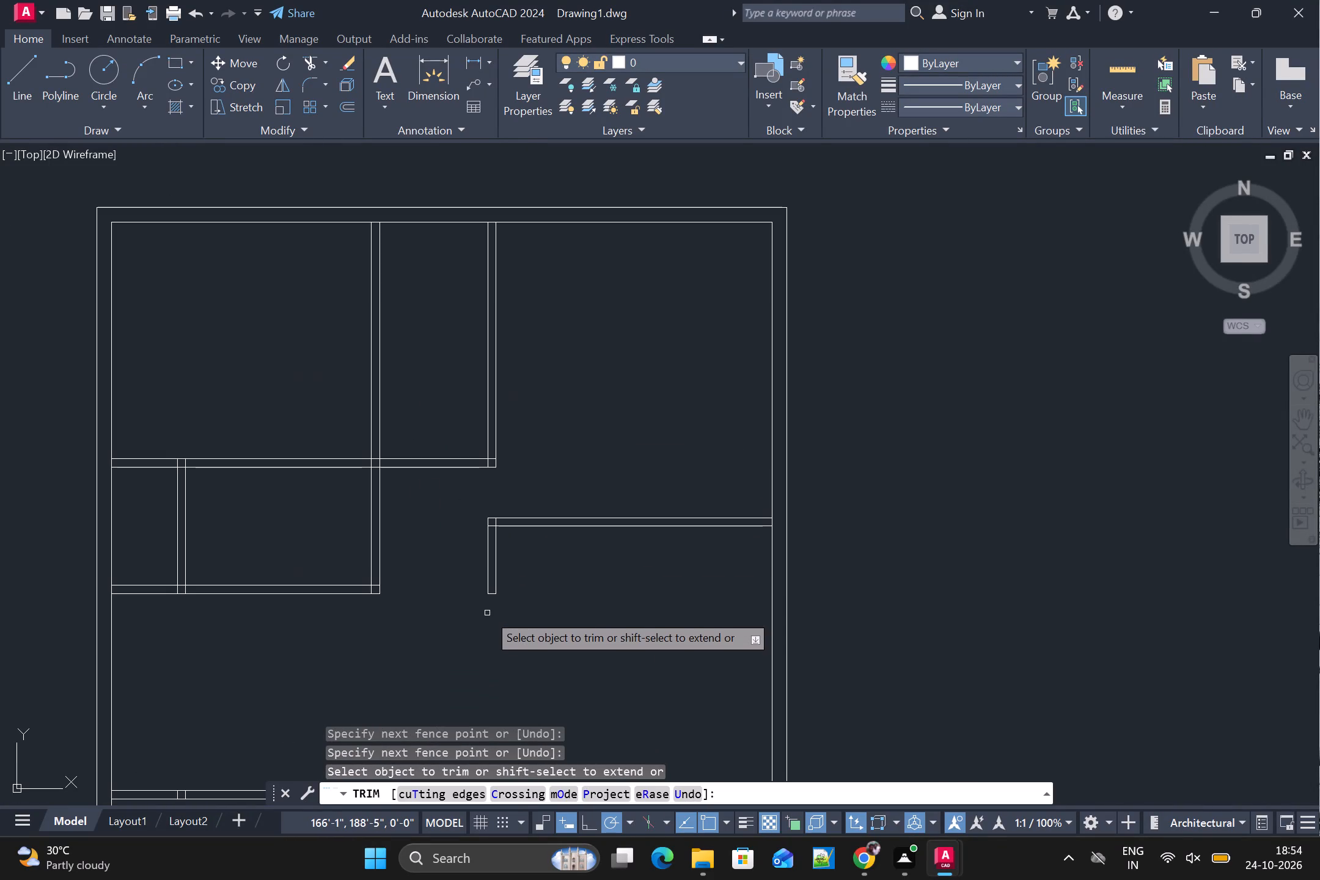
{"action": "scroll", "coordinate": [486, 505], "scroll_direction": "up", "scroll_amount": 2}
{"action": "scroll", "coordinate": [526, 552], "scroll_direction": "up", "scroll_amount": 2}
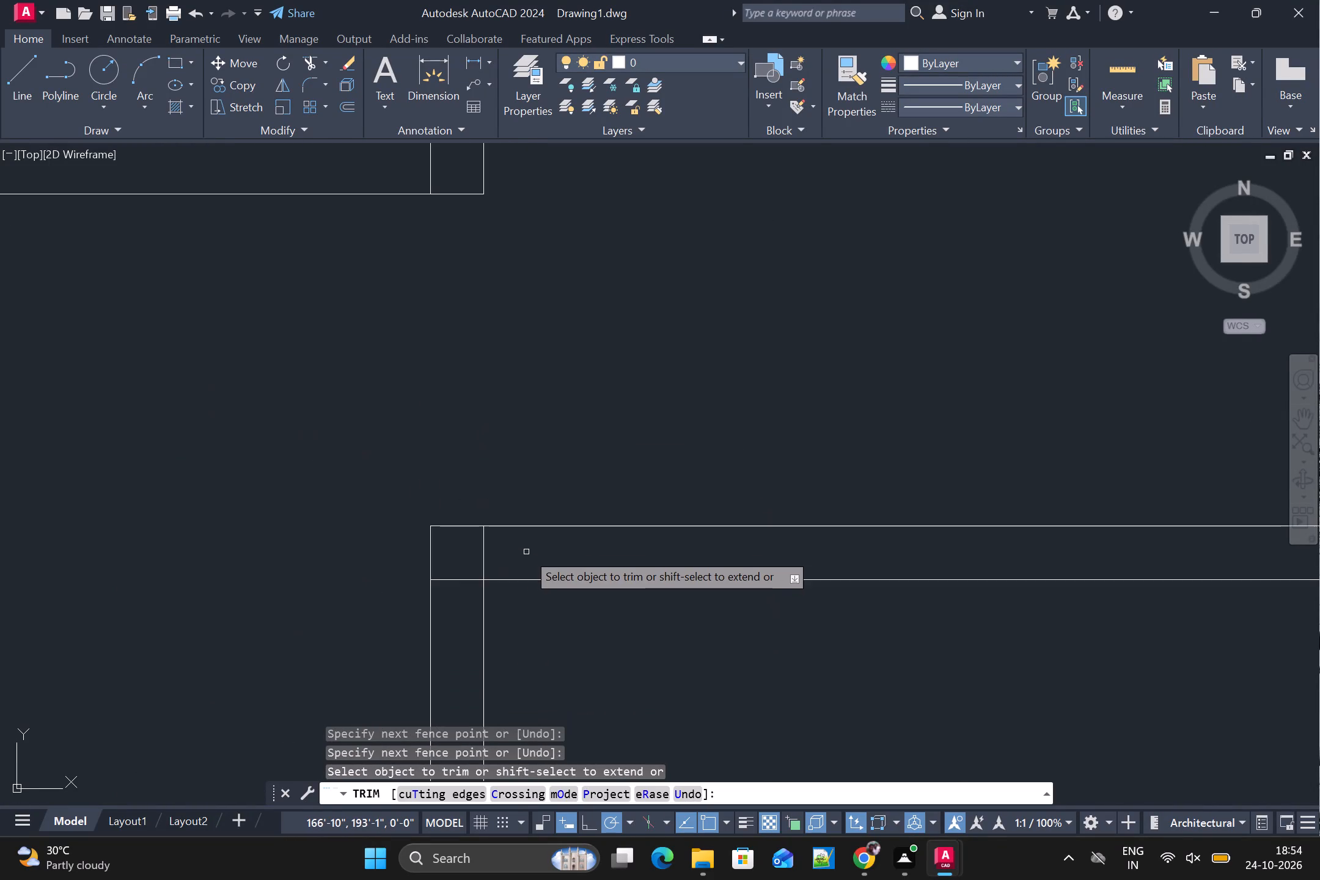
{"action": "left_click_drag", "start_coordinate": [523, 549], "coordinate": [464, 598]}
Trim the overlapping lines at the corner where the lowest horizontal partition meets the right vertical partition.
{"action": "scroll", "coordinate": [459, 603], "scroll_direction": "down", "scroll_amount": 3}
{"action": "scroll", "coordinate": [508, 664], "scroll_direction": "down", "scroll_amount": 2}
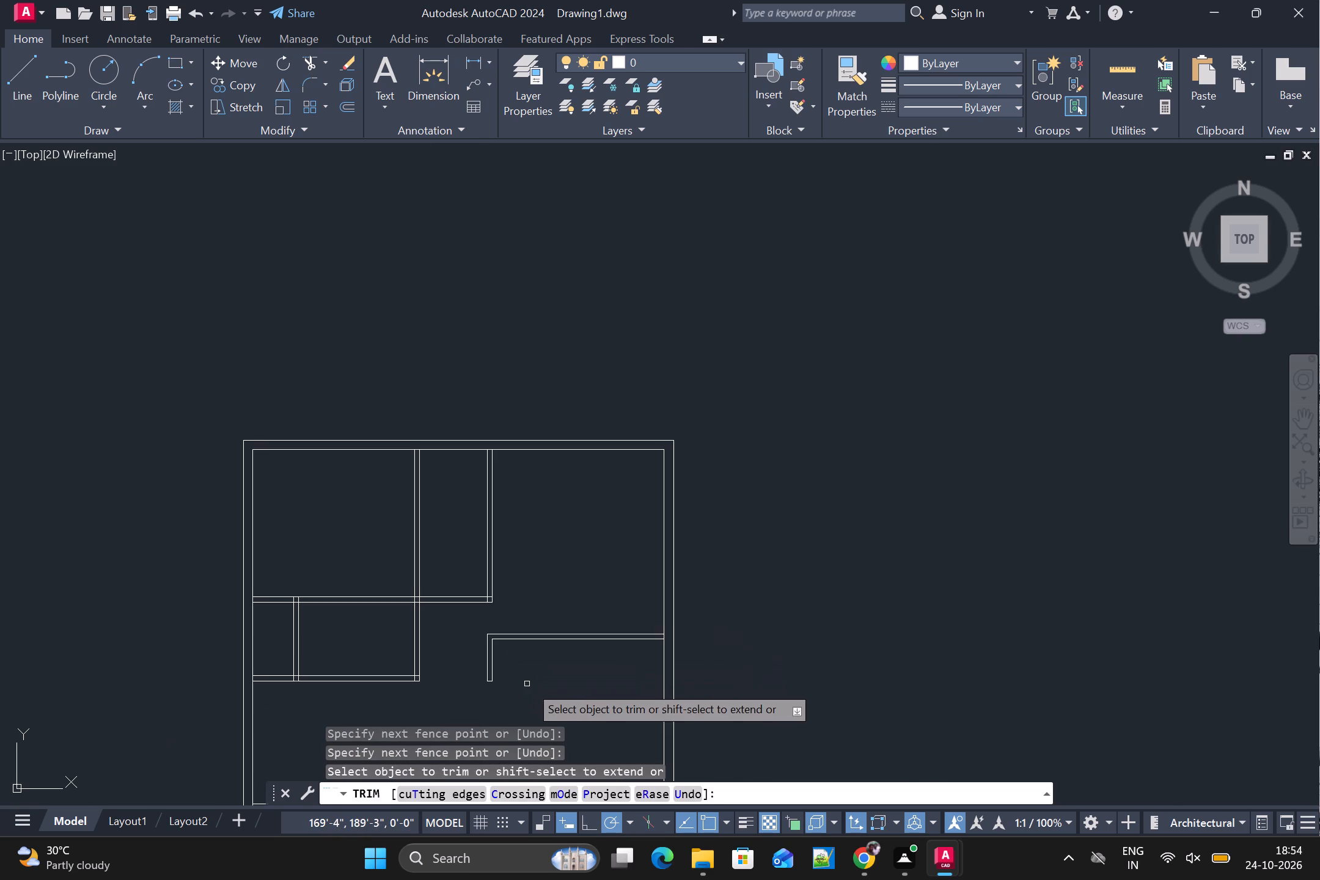
{"action": "middle_click_drag", "start_coordinate": [530, 684], "coordinate": [492, 539]}
{"action": "scroll", "coordinate": [491, 549], "scroll_direction": "down", "scroll_amount": 1}
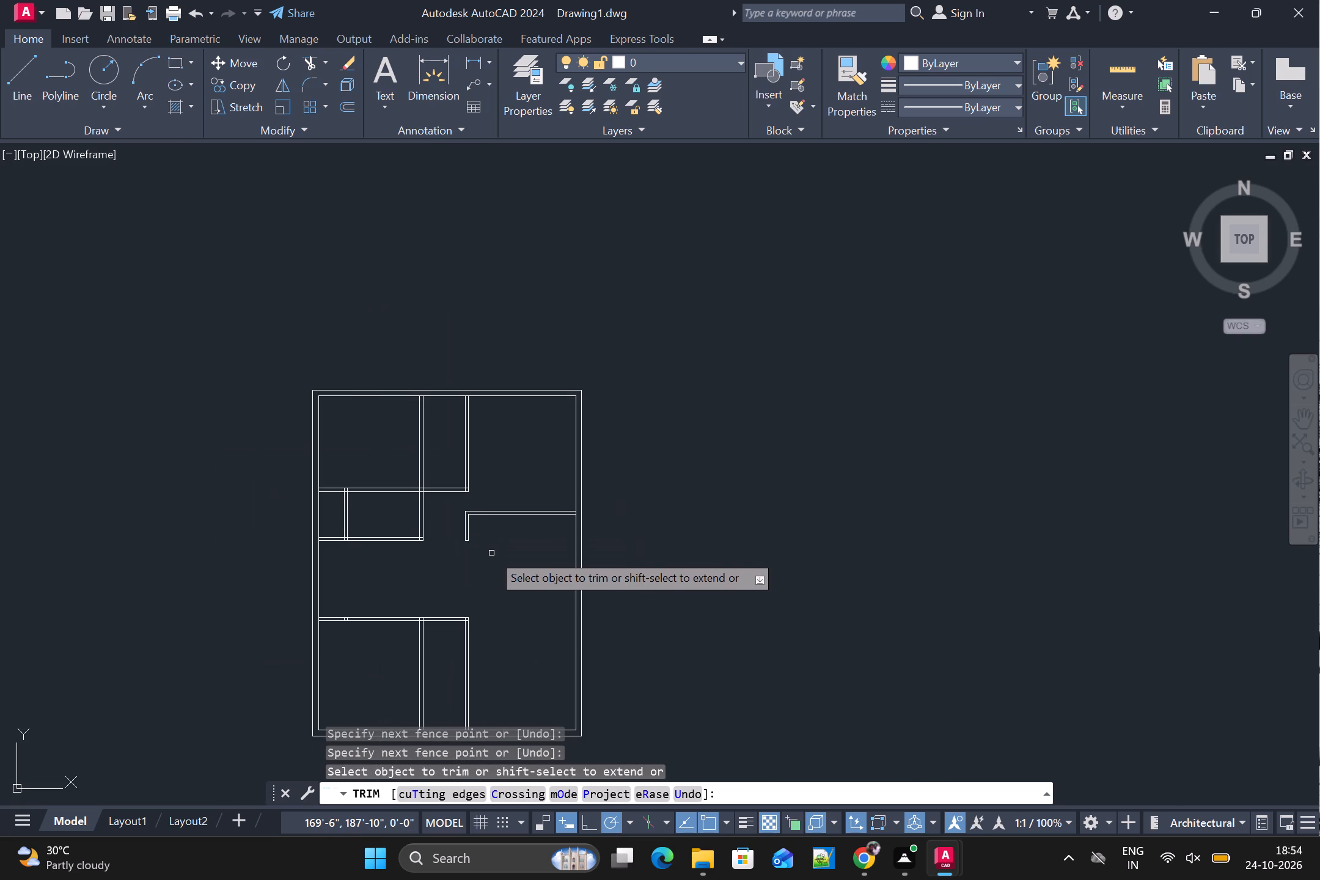
{"action": "scroll", "coordinate": [491, 553], "scroll_direction": "down", "scroll_amount": 1}
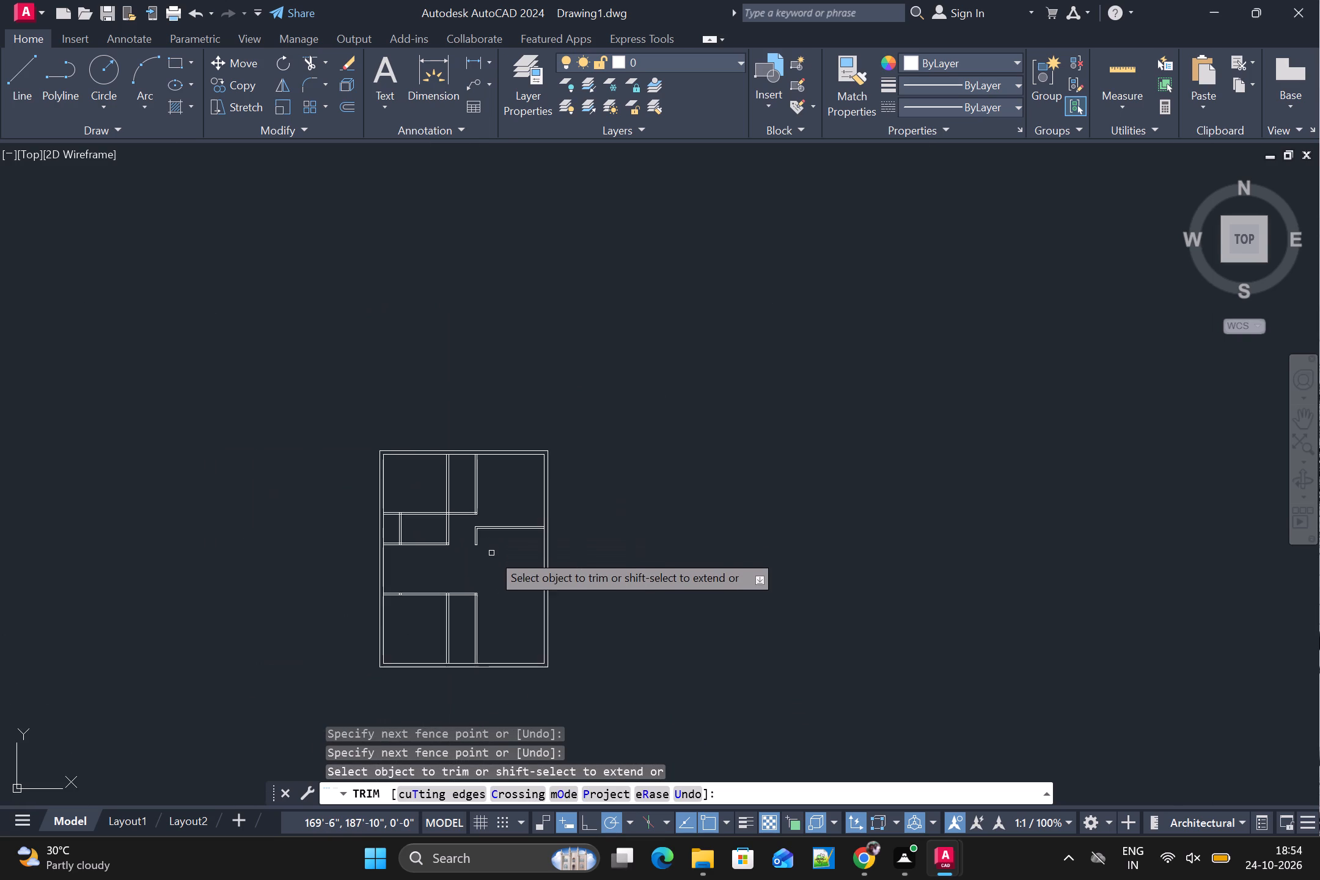
{"action": "scroll", "coordinate": [490, 564], "scroll_direction": "up", "scroll_amount": 3}
{"action": "scroll", "coordinate": [490, 564], "scroll_direction": "down", "scroll_amount": 2}
{"action": "scroll", "coordinate": [489, 609], "scroll_direction": "up", "scroll_amount": 3}
{"action": "scroll", "coordinate": [447, 653], "scroll_direction": "up", "scroll_amount": 2}
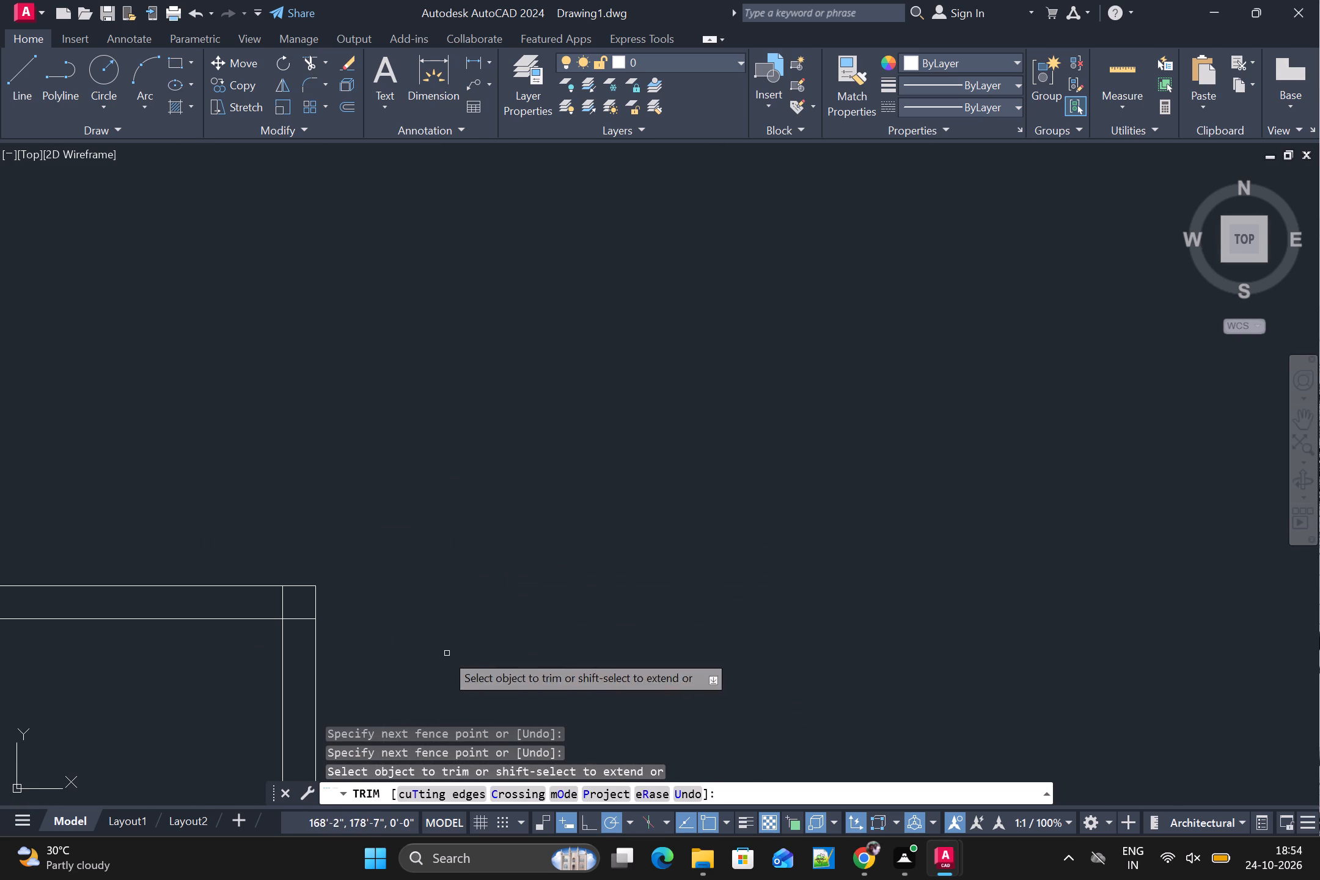
{"action": "scroll", "coordinate": [321, 645], "scroll_direction": "up", "scroll_amount": 2}
{"action": "left_click_drag", "start_coordinate": [211, 537], "coordinate": [263, 608]}
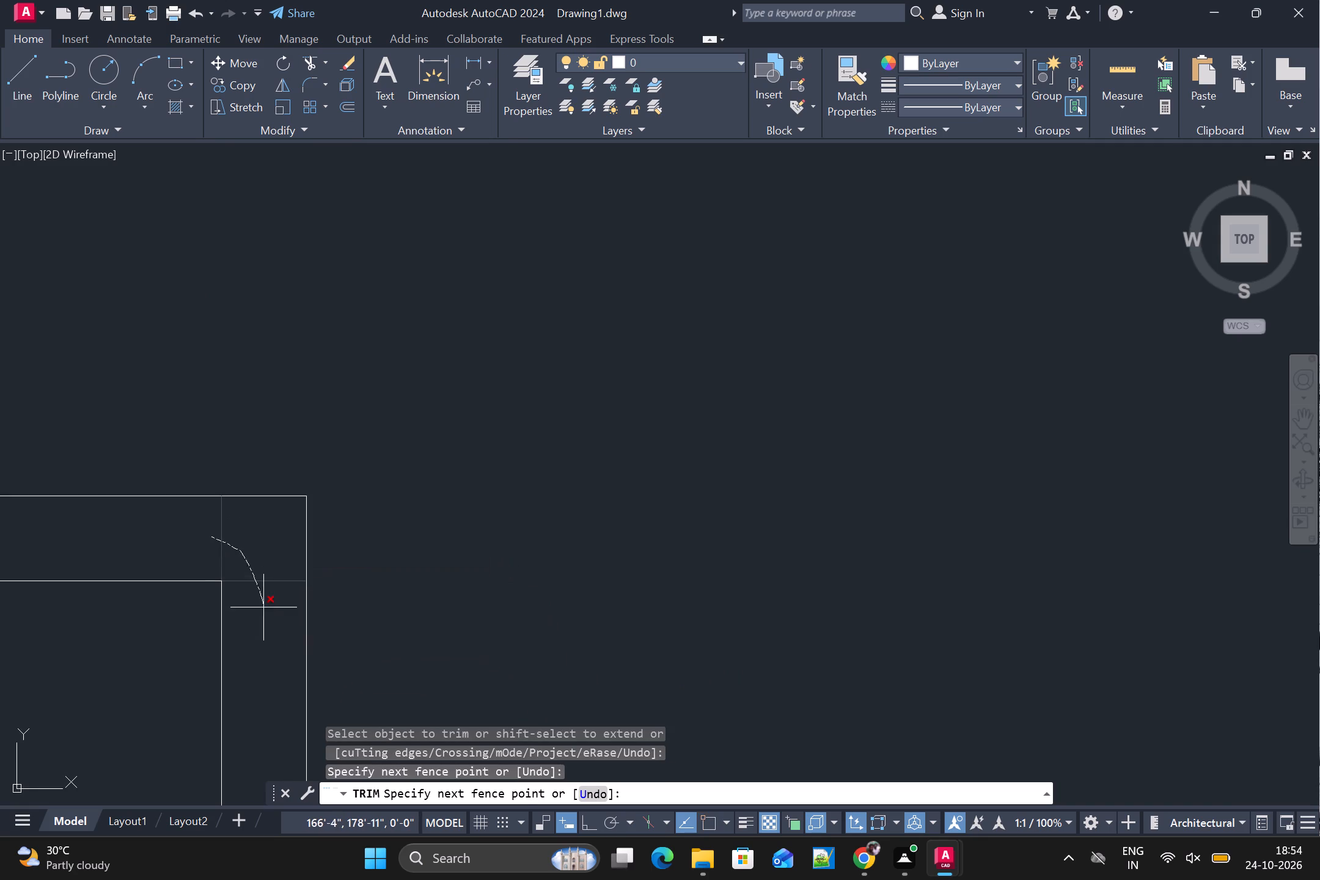
{"action": "left_click_drag", "start_coordinate": [263, 608], "coordinate": [264, 608]}
Trim the crossing lines where the middle vertical partition joins the lowest horizontal partition, leaving an open T-junction.
{"action": "scroll", "coordinate": [264, 609], "scroll_direction": "down", "scroll_amount": 6}
{"action": "scroll", "coordinate": [200, 582], "scroll_direction": "up", "scroll_amount": 3}
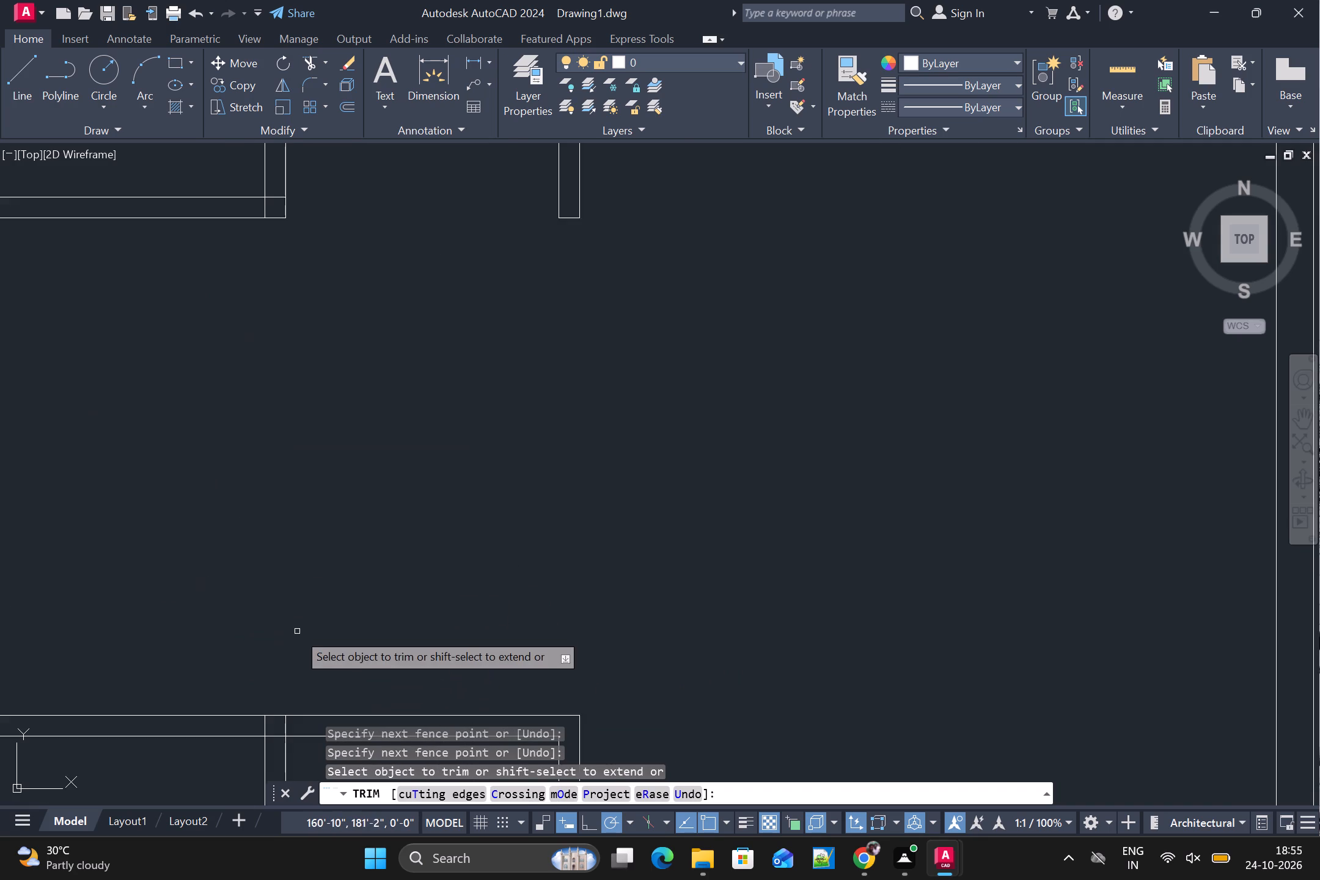
{"action": "scroll", "coordinate": [301, 639], "scroll_direction": "down", "scroll_amount": 2}
{"action": "middle_click_drag", "start_coordinate": [294, 650], "coordinate": [306, 475]}
{"action": "scroll", "coordinate": [307, 477], "scroll_direction": "up", "scroll_amount": 3}
{"action": "left_click_drag", "start_coordinate": [323, 570], "coordinate": [258, 574]}
{"action": "left_click_drag", "start_coordinate": [288, 575], "coordinate": [290, 603]}
Trim the short partition's leftover stub inside the lowest horizontal partition.
{"action": "scroll", "coordinate": [290, 603], "scroll_direction": "down", "scroll_amount": 3}
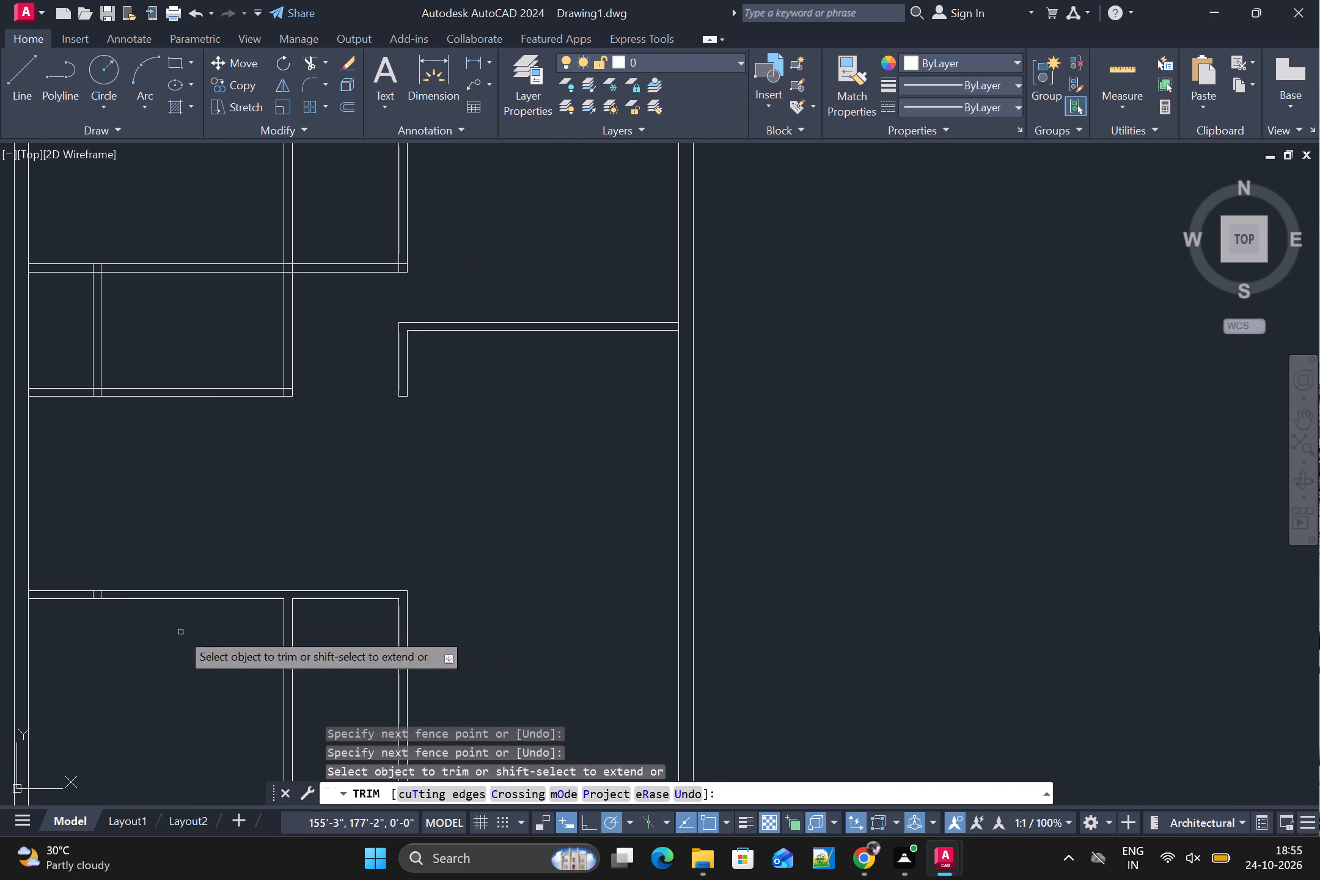
{"action": "scroll", "coordinate": [100, 592], "scroll_direction": "up", "scroll_amount": 3}
{"action": "left_click_drag", "start_coordinate": [122, 606], "coordinate": [69, 609]}
Trim the overlapping lines at the corner of the second horizontal partition and the middle vertical partition.
{"action": "scroll", "coordinate": [76, 613], "scroll_direction": "down", "scroll_amount": 4}
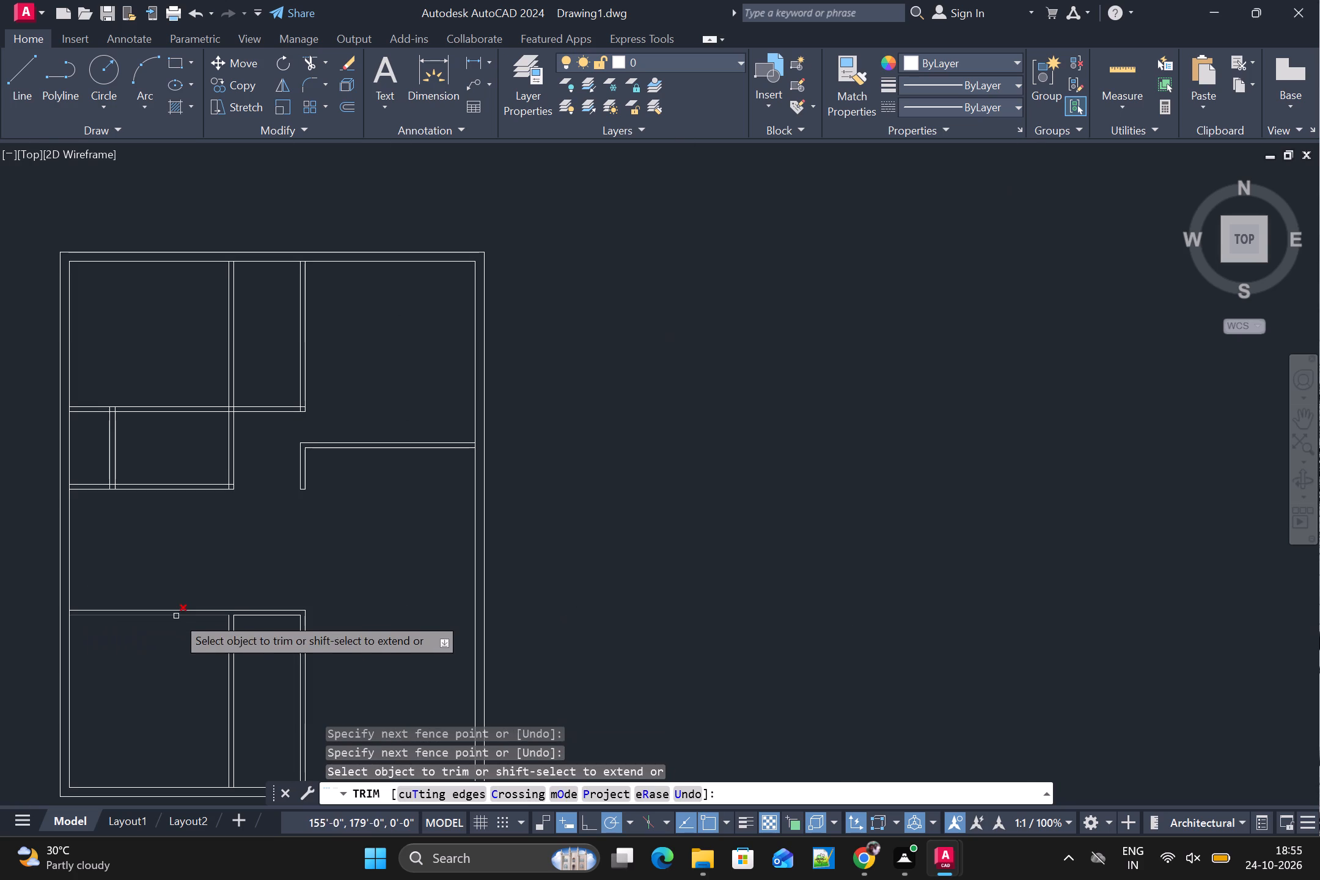
{"action": "scroll", "coordinate": [247, 629], "scroll_direction": "down", "scroll_amount": 2}
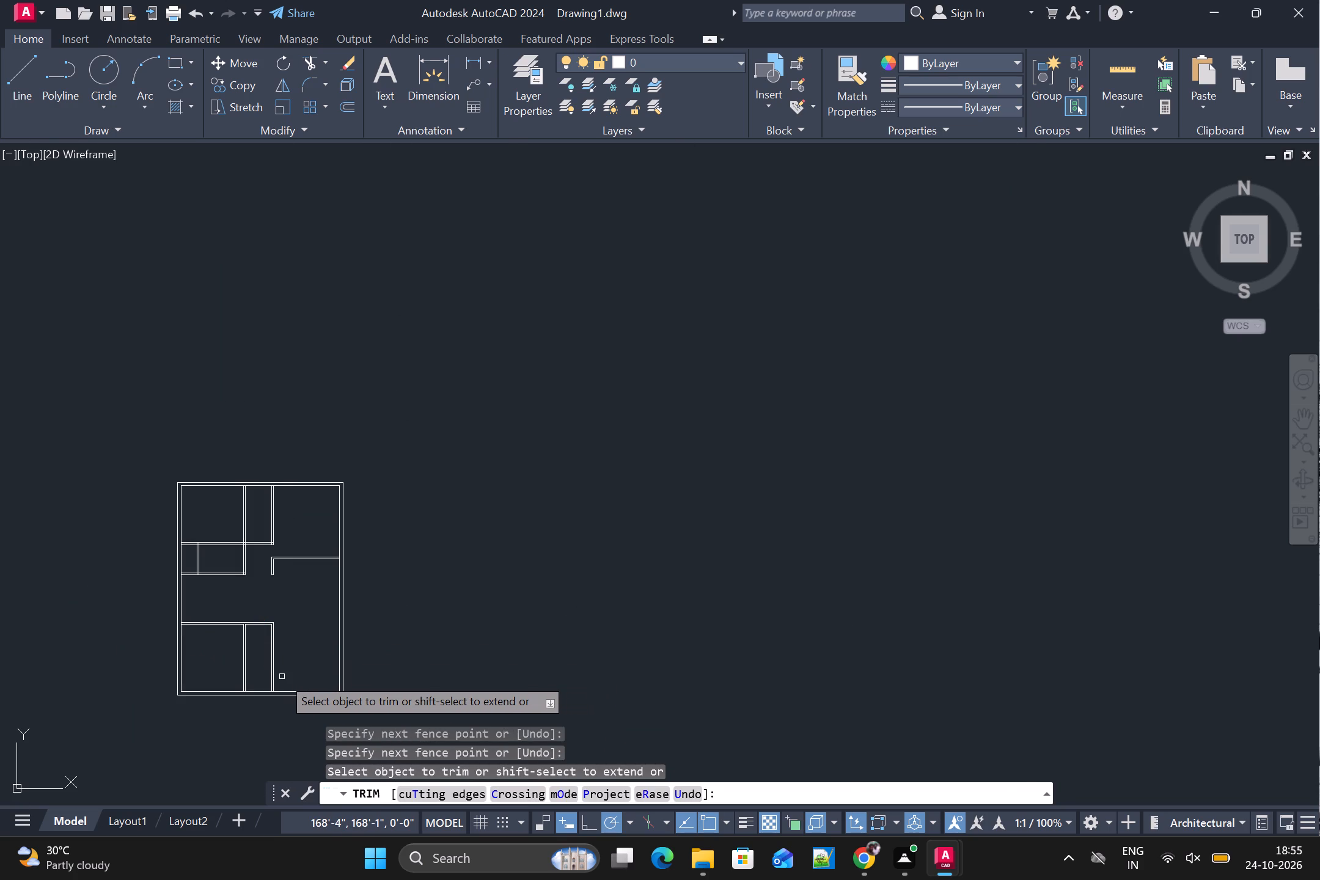
{"action": "scroll", "coordinate": [282, 676], "scroll_direction": "up", "scroll_amount": 3}
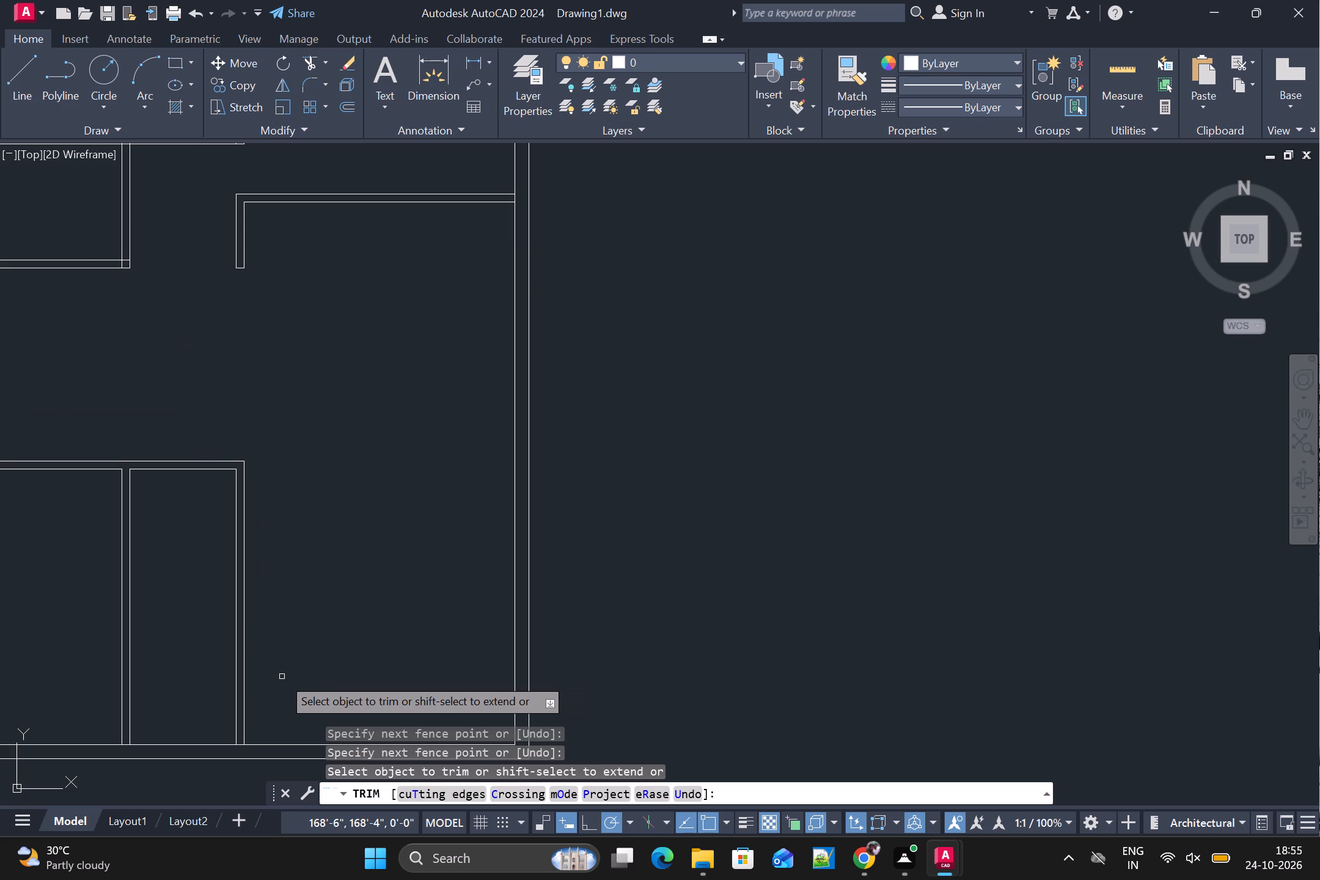
{"action": "scroll", "coordinate": [282, 676], "scroll_direction": "down", "scroll_amount": 2}
{"action": "scroll", "coordinate": [249, 536], "scroll_direction": "up", "scroll_amount": 1}
{"action": "middle_click_drag", "start_coordinate": [249, 541], "coordinate": [291, 544]}
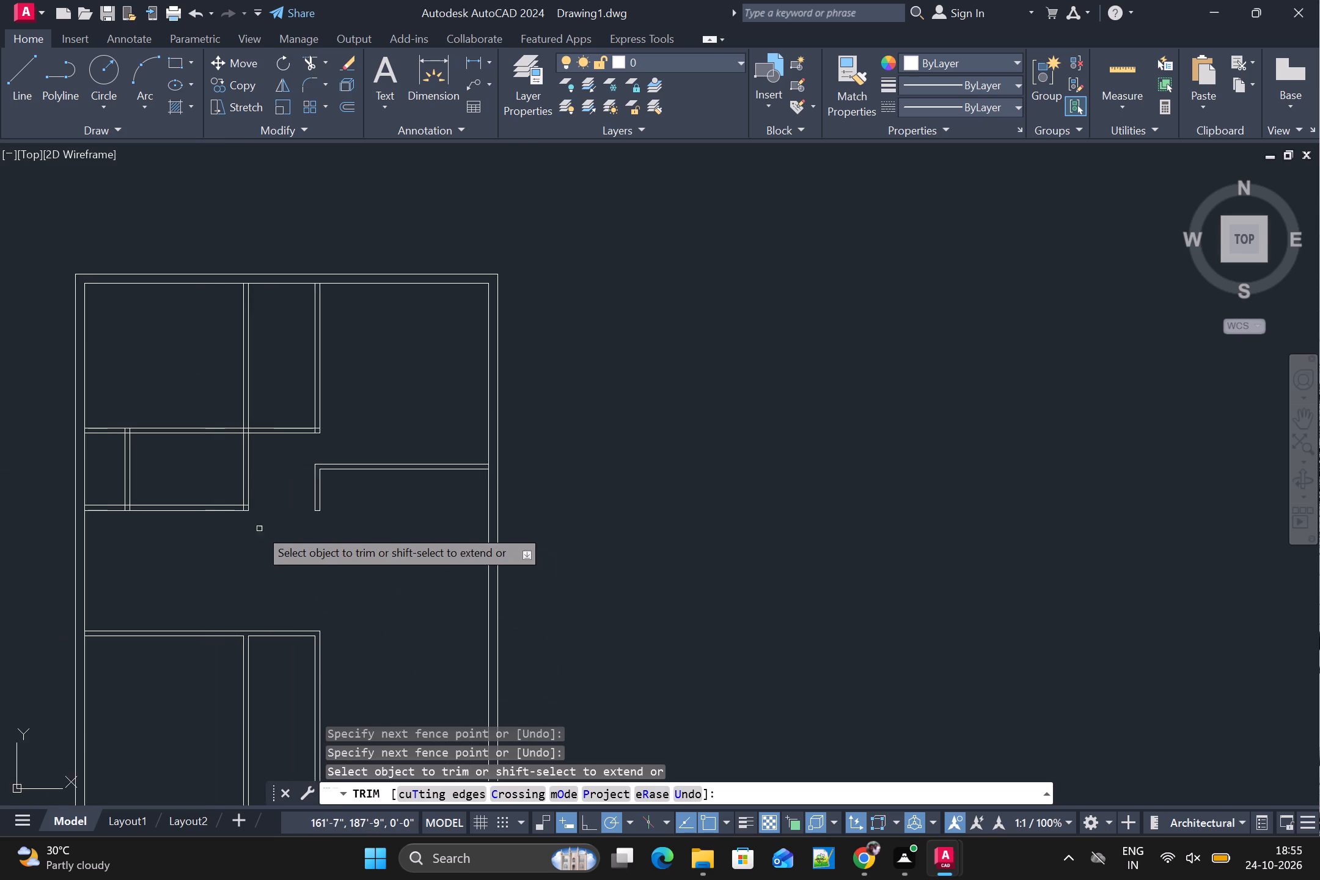
{"action": "scroll", "coordinate": [251, 514], "scroll_direction": "up", "scroll_amount": 5}
{"action": "left_click_drag", "start_coordinate": [201, 450], "coordinate": [152, 503]}
Trim the overlapping lines at the corner of the upper-left horizontal partition and the right vertical partition.
{"action": "scroll", "coordinate": [152, 504], "scroll_direction": "down", "scroll_amount": 3}
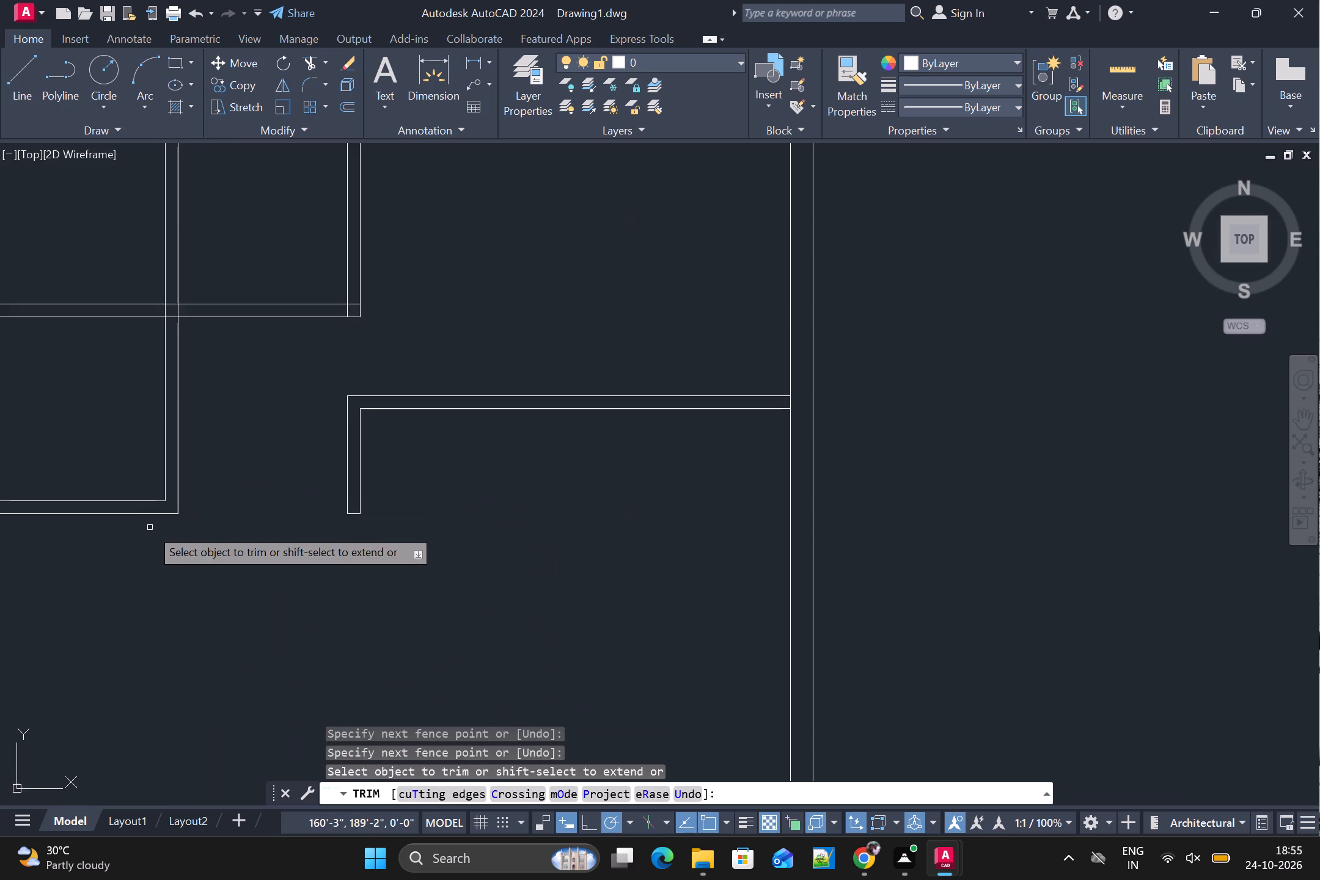
{"action": "scroll", "coordinate": [108, 531], "scroll_direction": "down", "scroll_amount": 3}
{"action": "scroll", "coordinate": [164, 468], "scroll_direction": "up", "scroll_amount": 3}
{"action": "scroll", "coordinate": [199, 522], "scroll_direction": "up", "scroll_amount": 2}
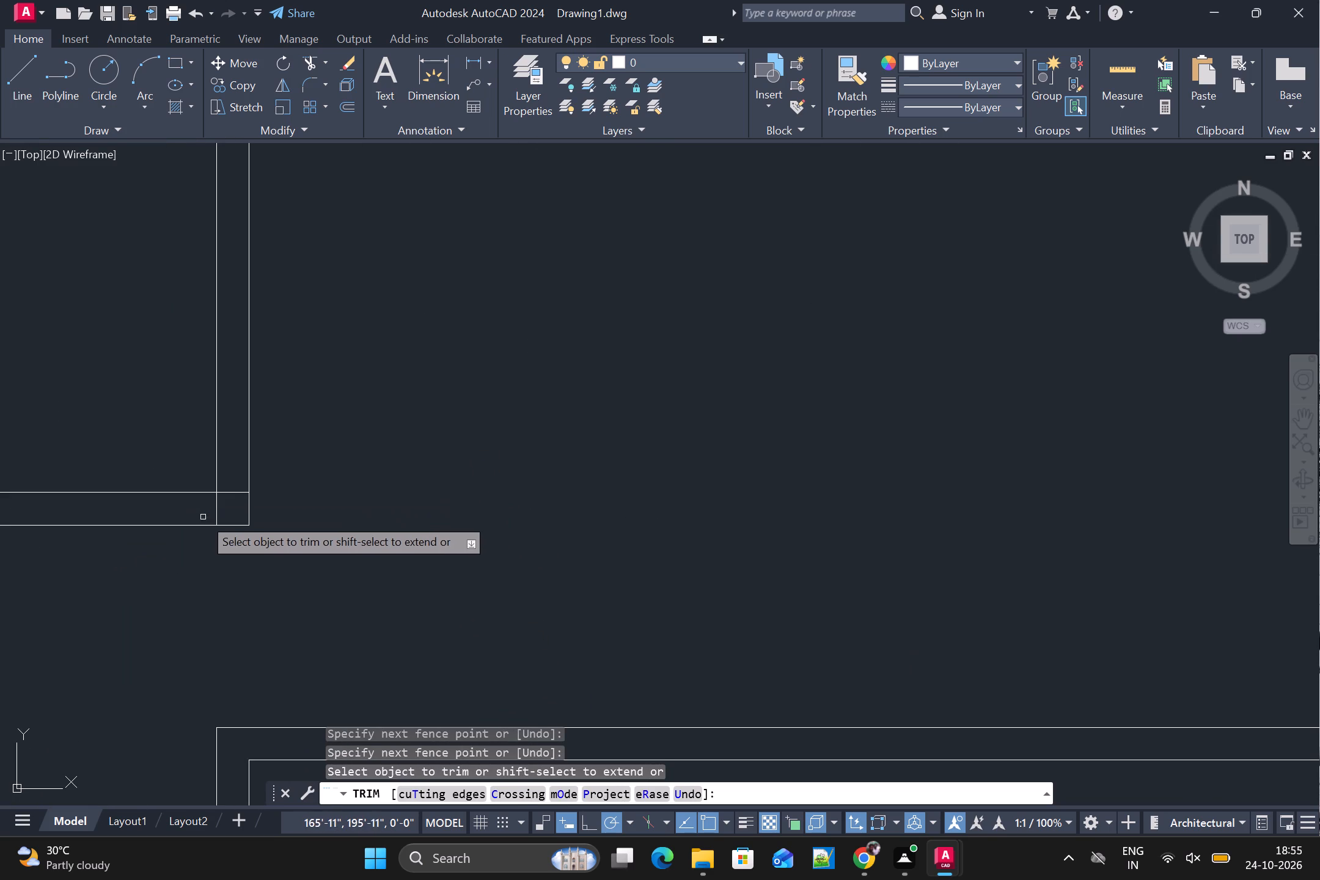
{"action": "left_click_drag", "start_coordinate": [236, 492], "coordinate": [211, 510]}
{"action": "left_click_drag", "start_coordinate": [211, 510], "coordinate": [221, 511]}
{"action": "scroll", "coordinate": [224, 511], "scroll_direction": "down", "scroll_amount": 3}
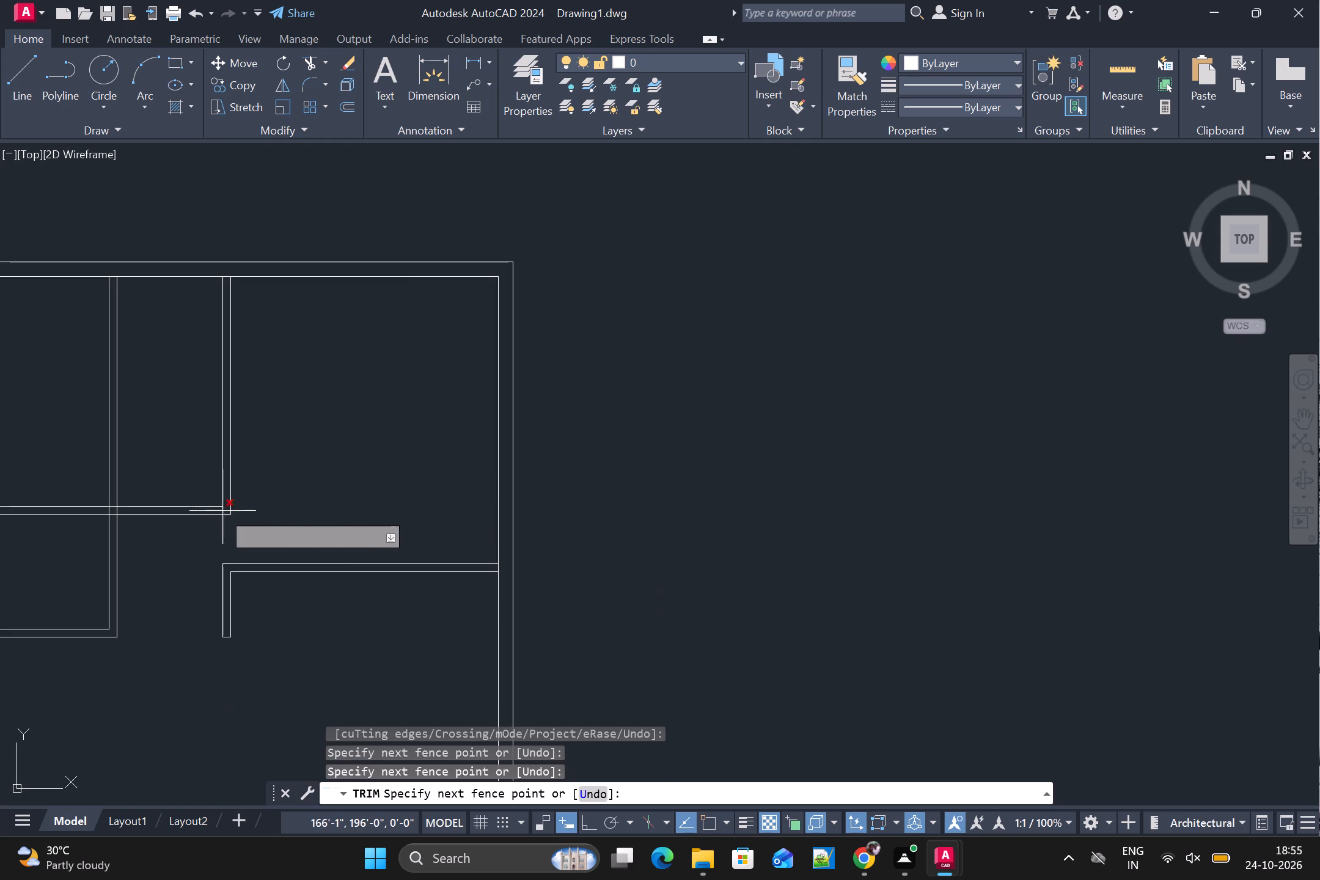
{"action": "scroll", "coordinate": [218, 504], "scroll_direction": "up", "scroll_amount": 3}
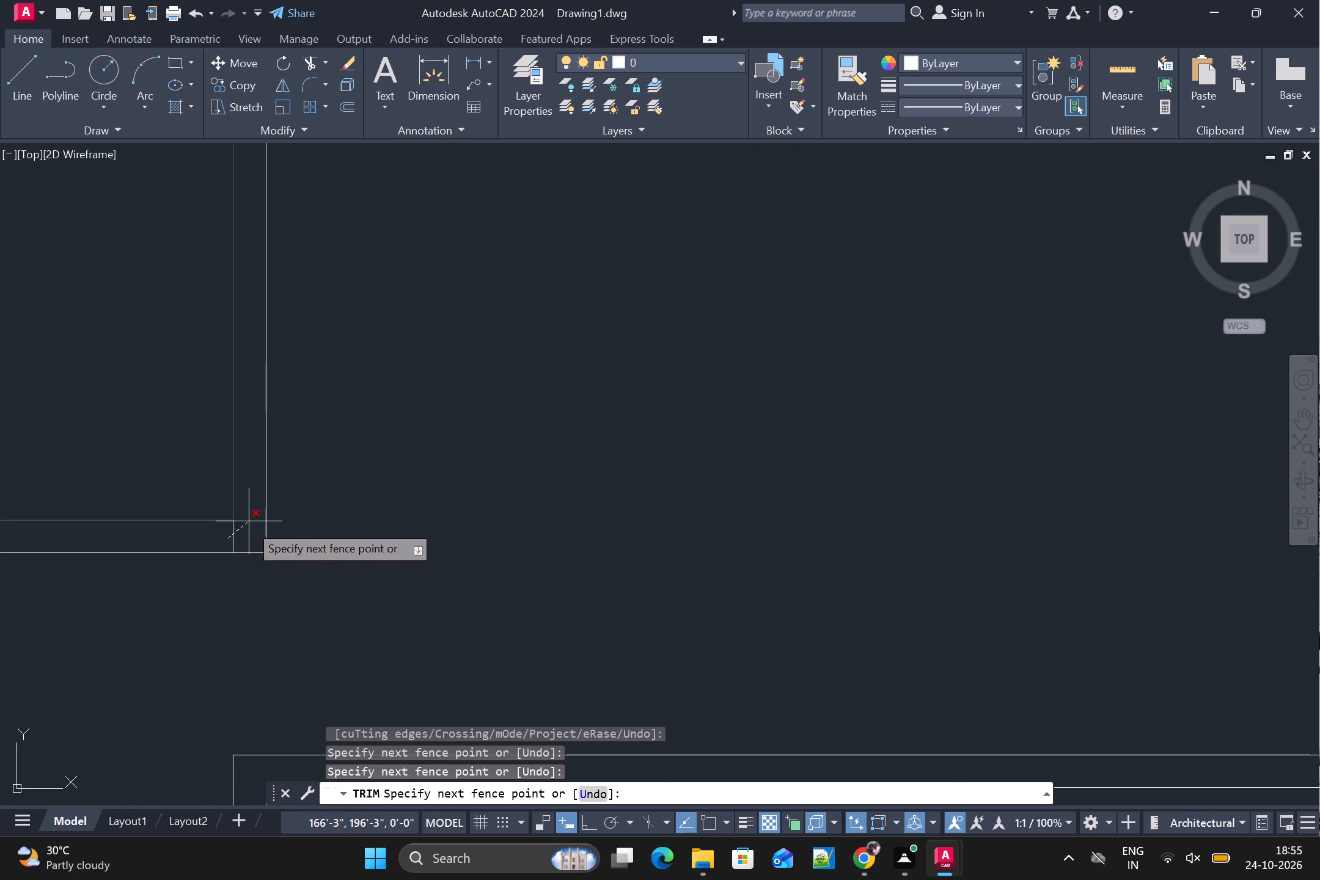
{"action": "left_click", "coordinate": [249, 531]}
Trim the crossing lines where the middle vertical partition passes through the upper-left horizontal partition, opening the intersection.
{"action": "scroll", "coordinate": [231, 540], "scroll_direction": "down", "scroll_amount": 3}
{"action": "scroll", "coordinate": [123, 548], "scroll_direction": "up", "scroll_amount": 3}
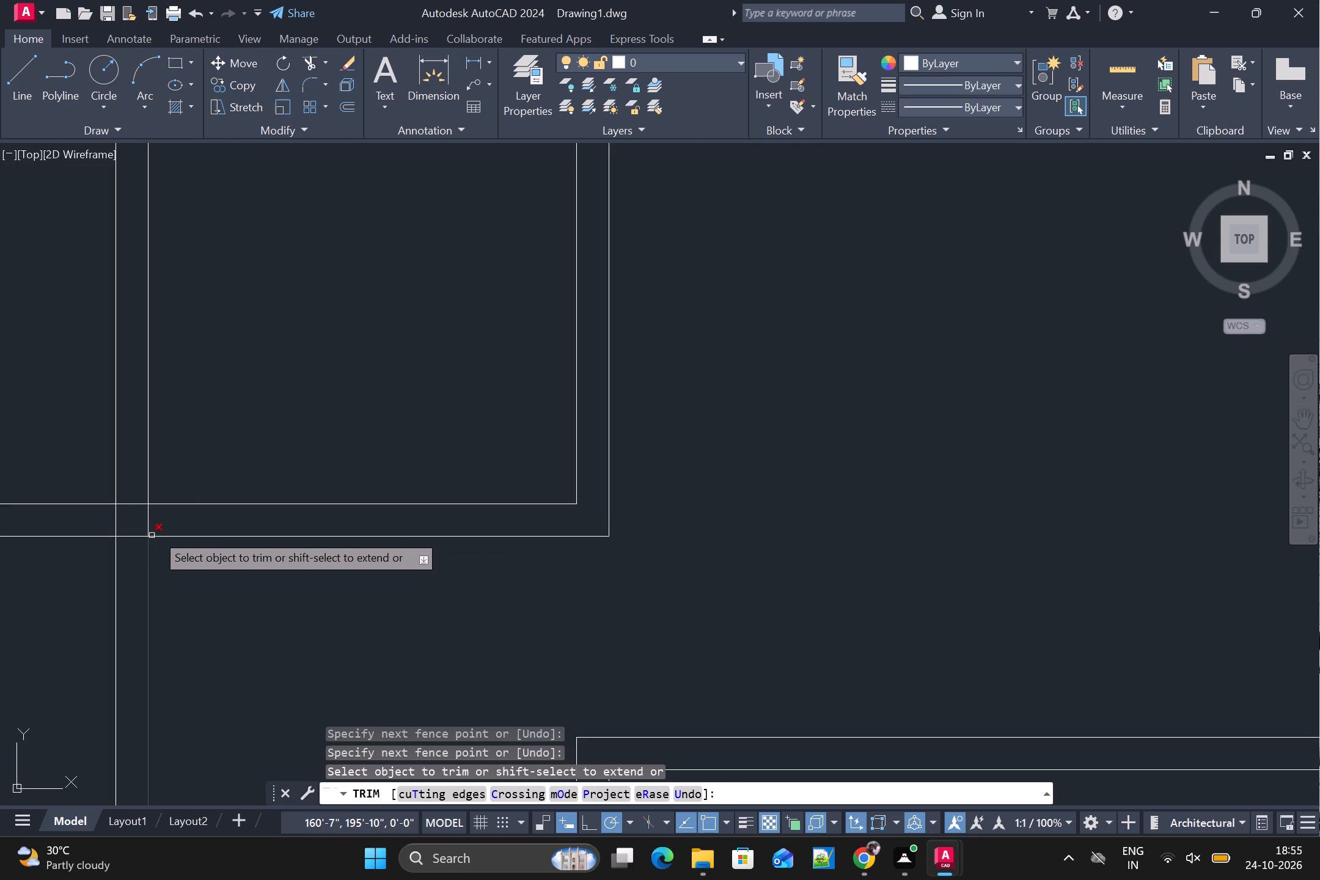
{"action": "left_click_drag", "start_coordinate": [164, 527], "coordinate": [109, 522]}
{"action": "left_click_drag", "start_coordinate": [130, 495], "coordinate": [130, 512]}
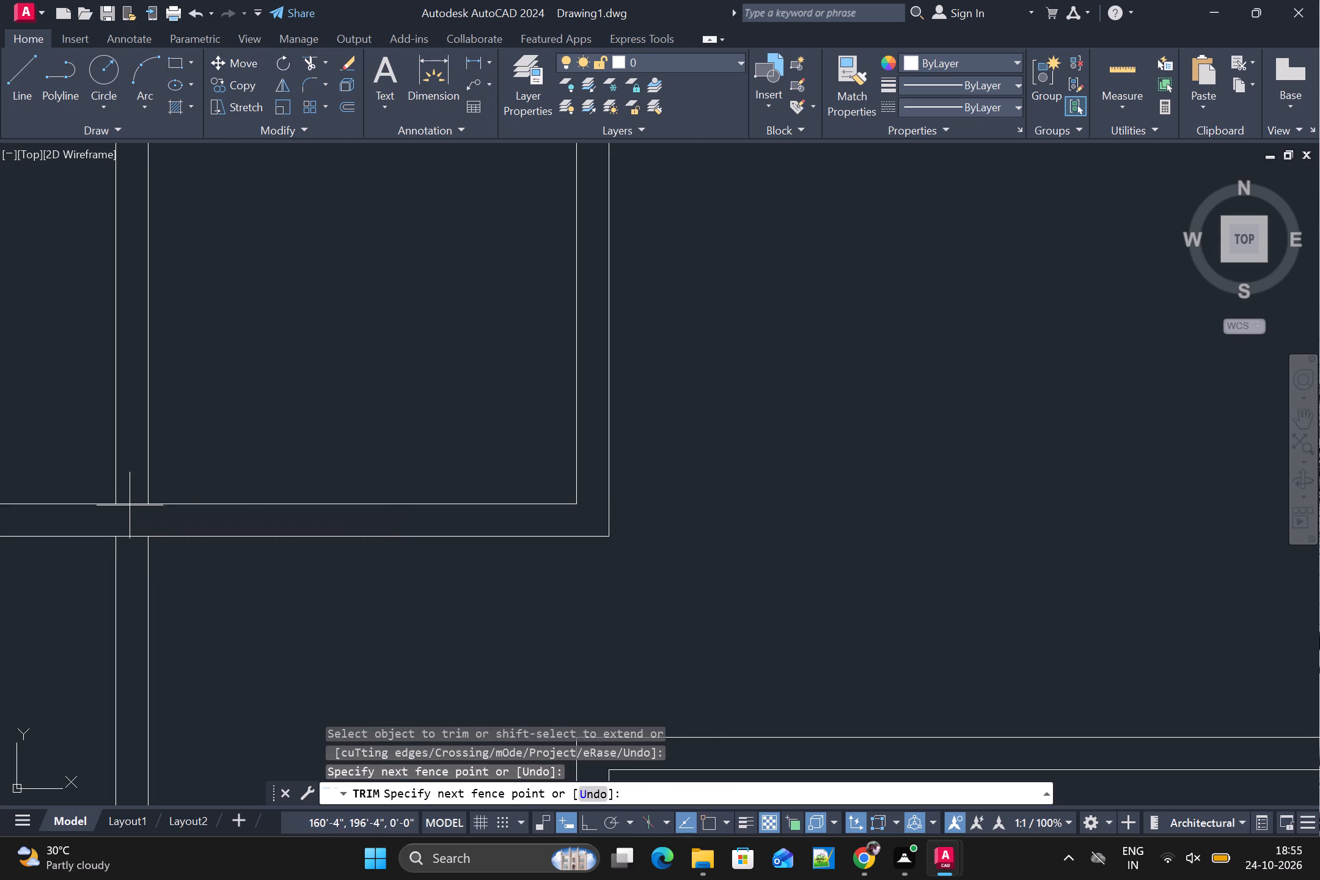
{"action": "left_click_drag", "start_coordinate": [130, 512], "coordinate": [129, 555]}
Trim the short vertical partition's junctions with the horizontal partitions above and below it.
{"action": "scroll", "coordinate": [129, 555], "scroll_direction": "down", "scroll_amount": 3}
{"action": "scroll", "coordinate": [120, 654], "scroll_direction": "up", "scroll_amount": 2}
{"action": "scroll", "coordinate": [126, 663], "scroll_direction": "down", "scroll_amount": 2}
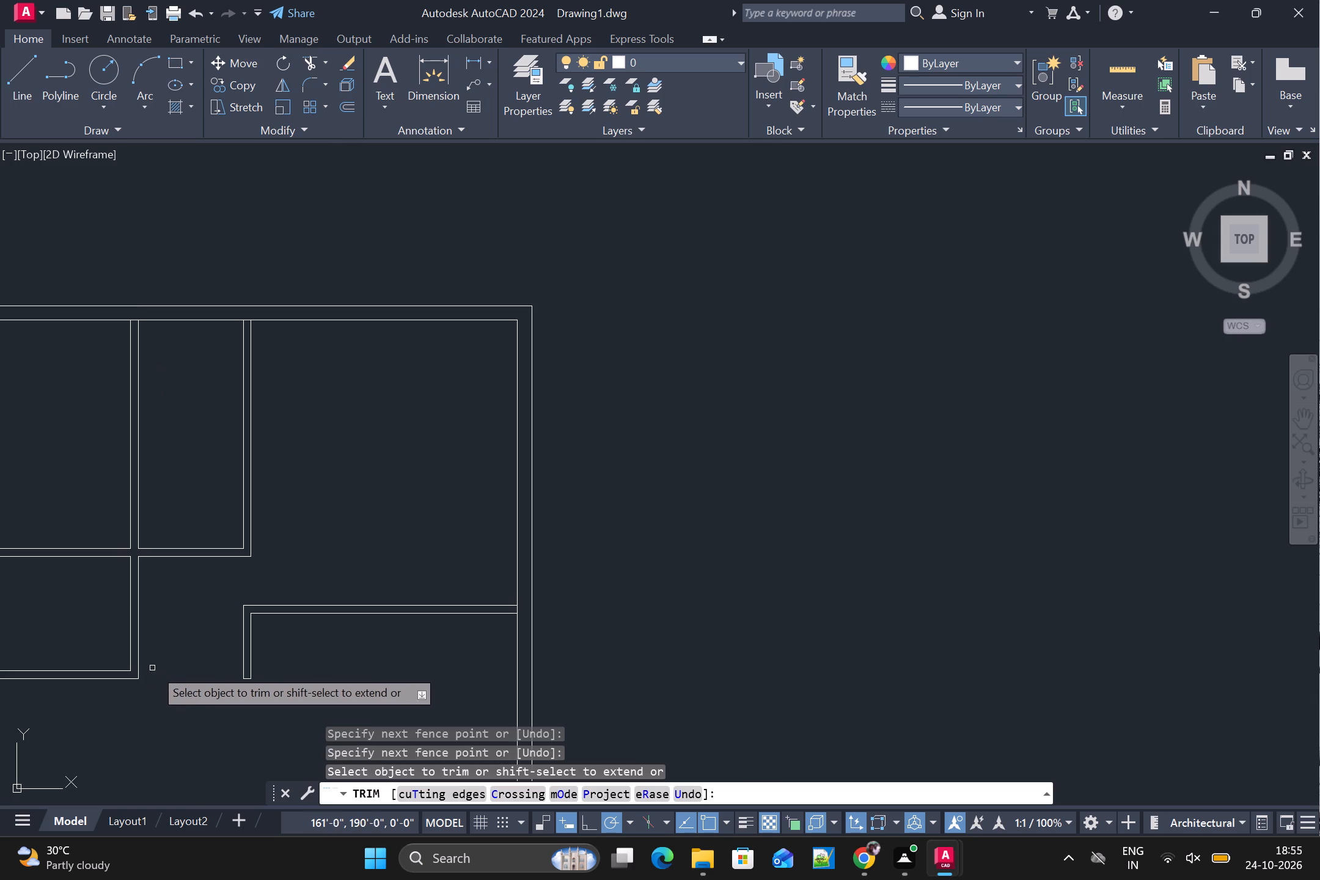
{"action": "middle_click_drag", "start_coordinate": [160, 671], "coordinate": [247, 516]}
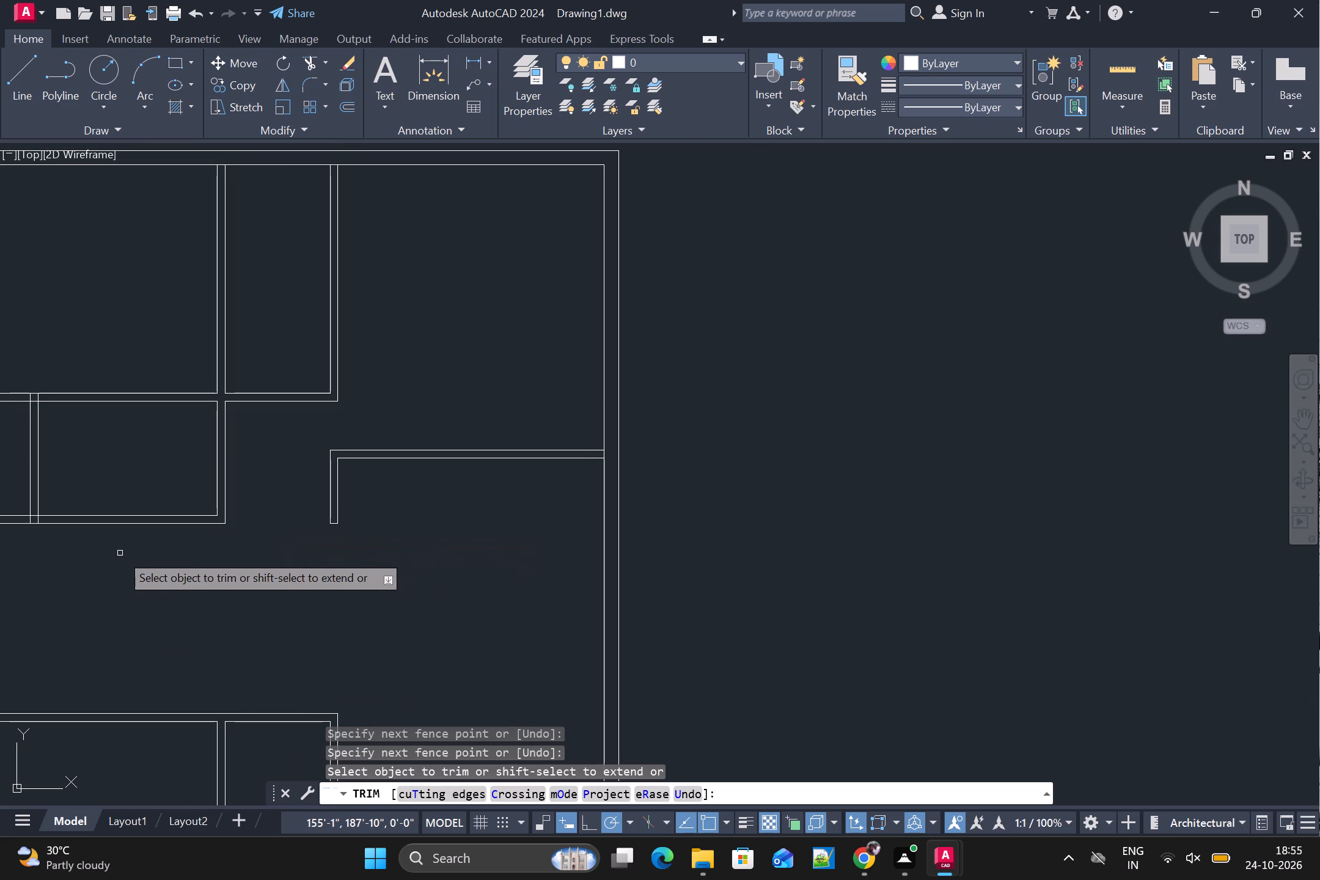
{"action": "middle_click_drag", "start_coordinate": [120, 553], "coordinate": [314, 512]}
{"action": "scroll", "coordinate": [215, 382], "scroll_direction": "up", "scroll_amount": 2}
{"action": "left_click_drag", "start_coordinate": [273, 319], "coordinate": [269, 318]}
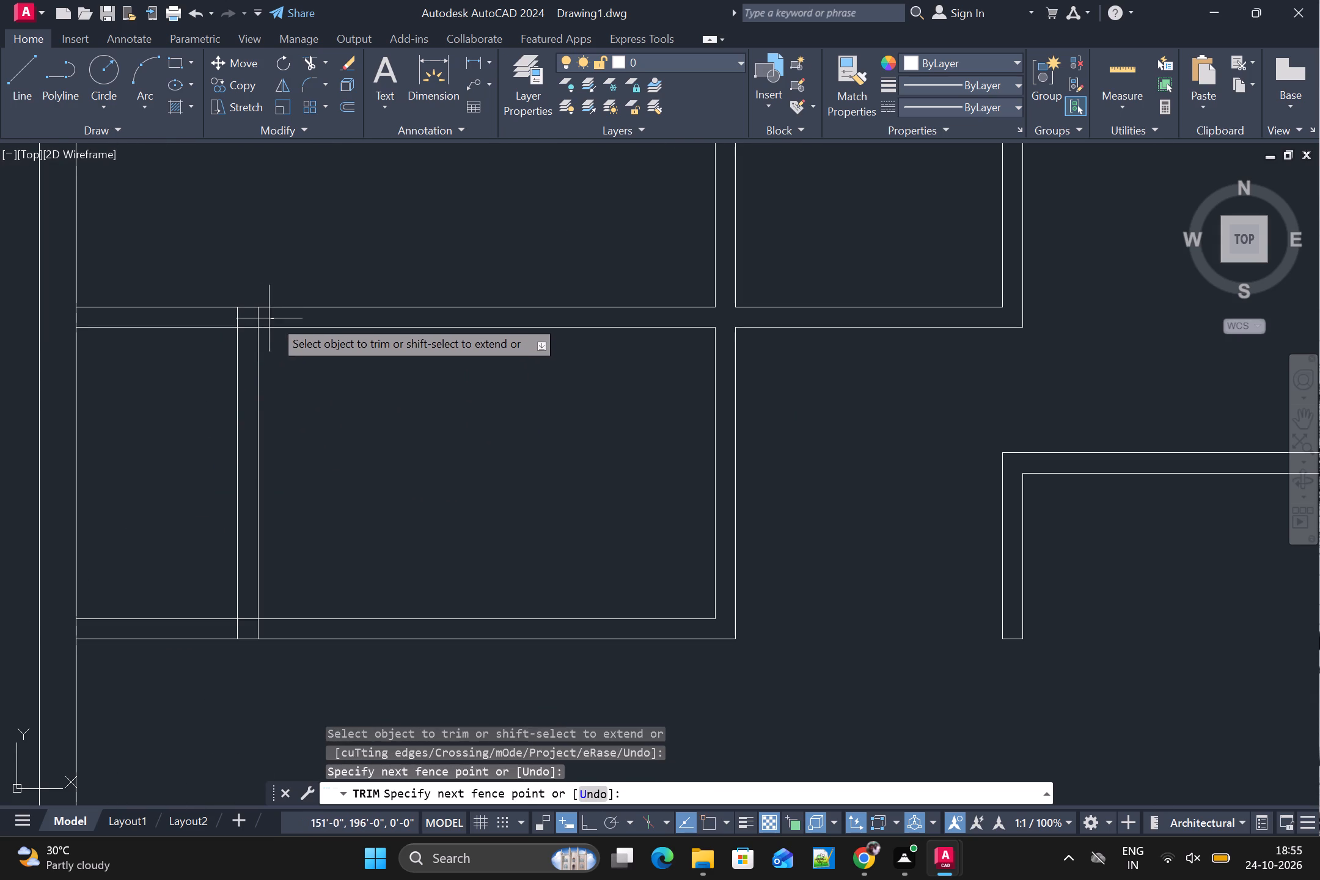
{"action": "left_click_drag", "start_coordinate": [269, 318], "coordinate": [229, 317]}
{"action": "left_click_drag", "start_coordinate": [242, 316], "coordinate": [245, 335]}
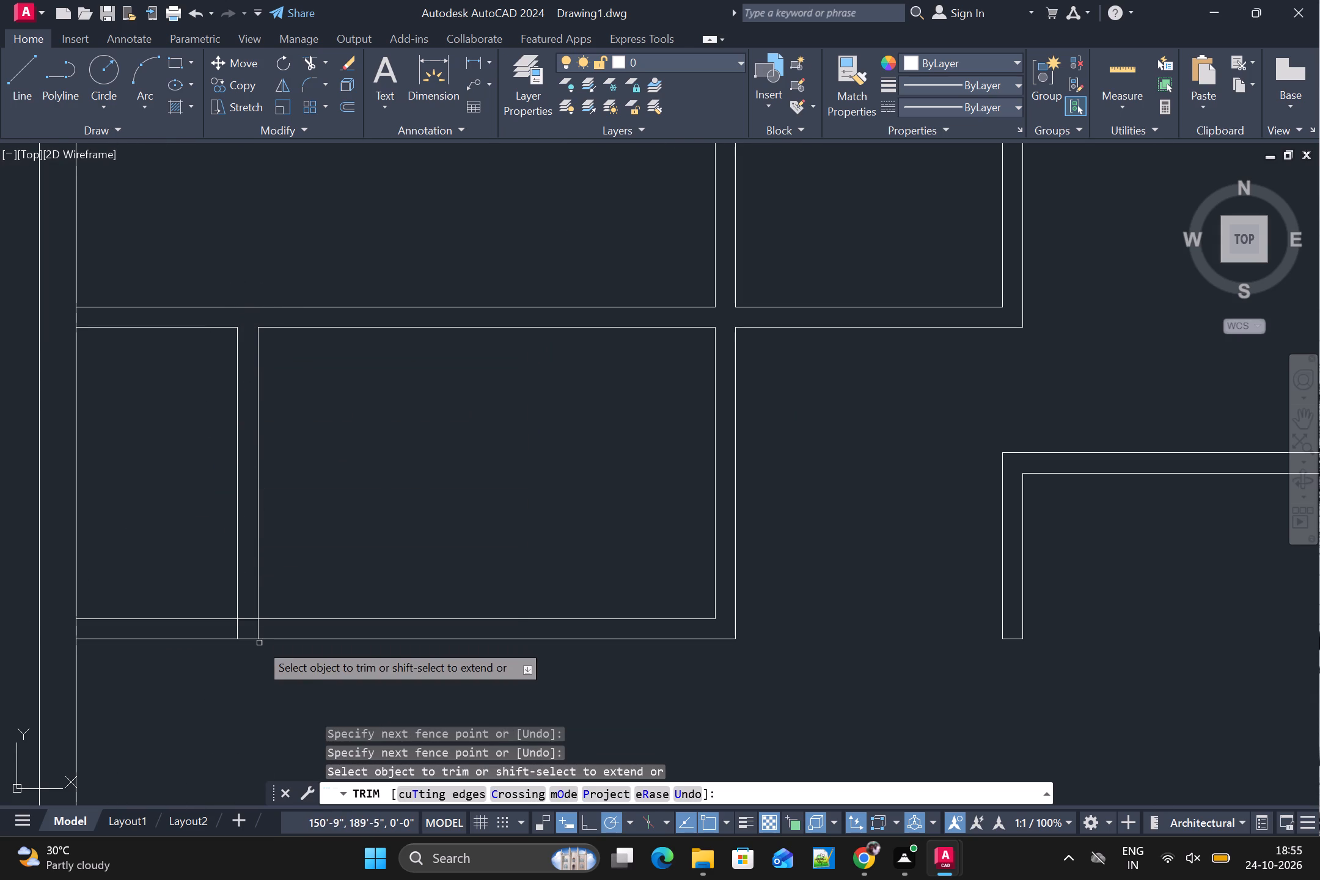
{"action": "scroll", "coordinate": [258, 637], "scroll_direction": "up", "scroll_amount": 3}
{"action": "left_click_drag", "start_coordinate": [265, 611], "coordinate": [182, 614]}
{"action": "left_click_drag", "start_coordinate": [164, 609], "coordinate": [196, 607]}
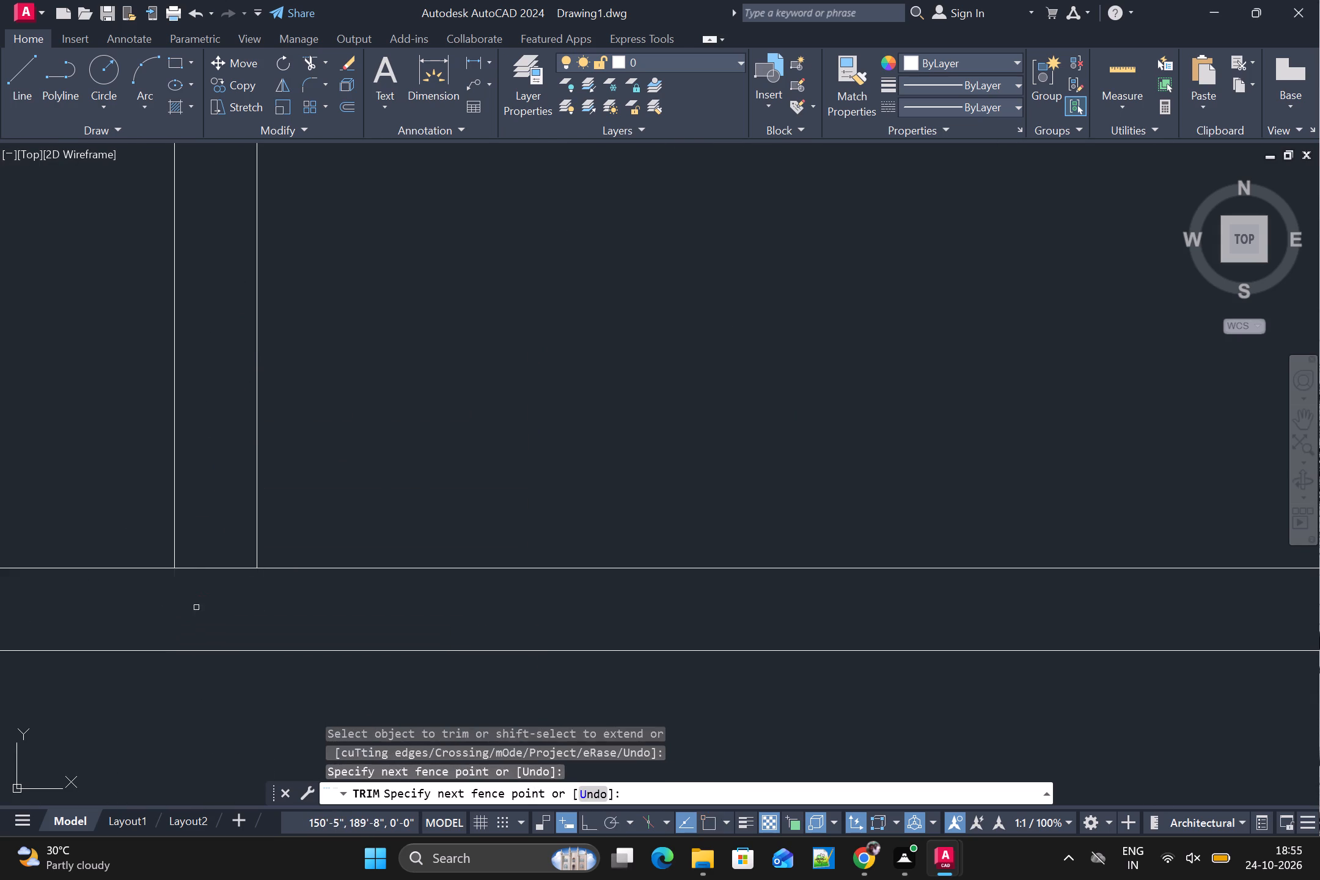
{"action": "left_click_drag", "start_coordinate": [209, 551], "coordinate": [202, 586]}
Inspect the trimmed wall junctions across the whole floor plan and end the Trim command.
{"action": "scroll", "coordinate": [202, 589], "scroll_direction": "down", "scroll_amount": 4}
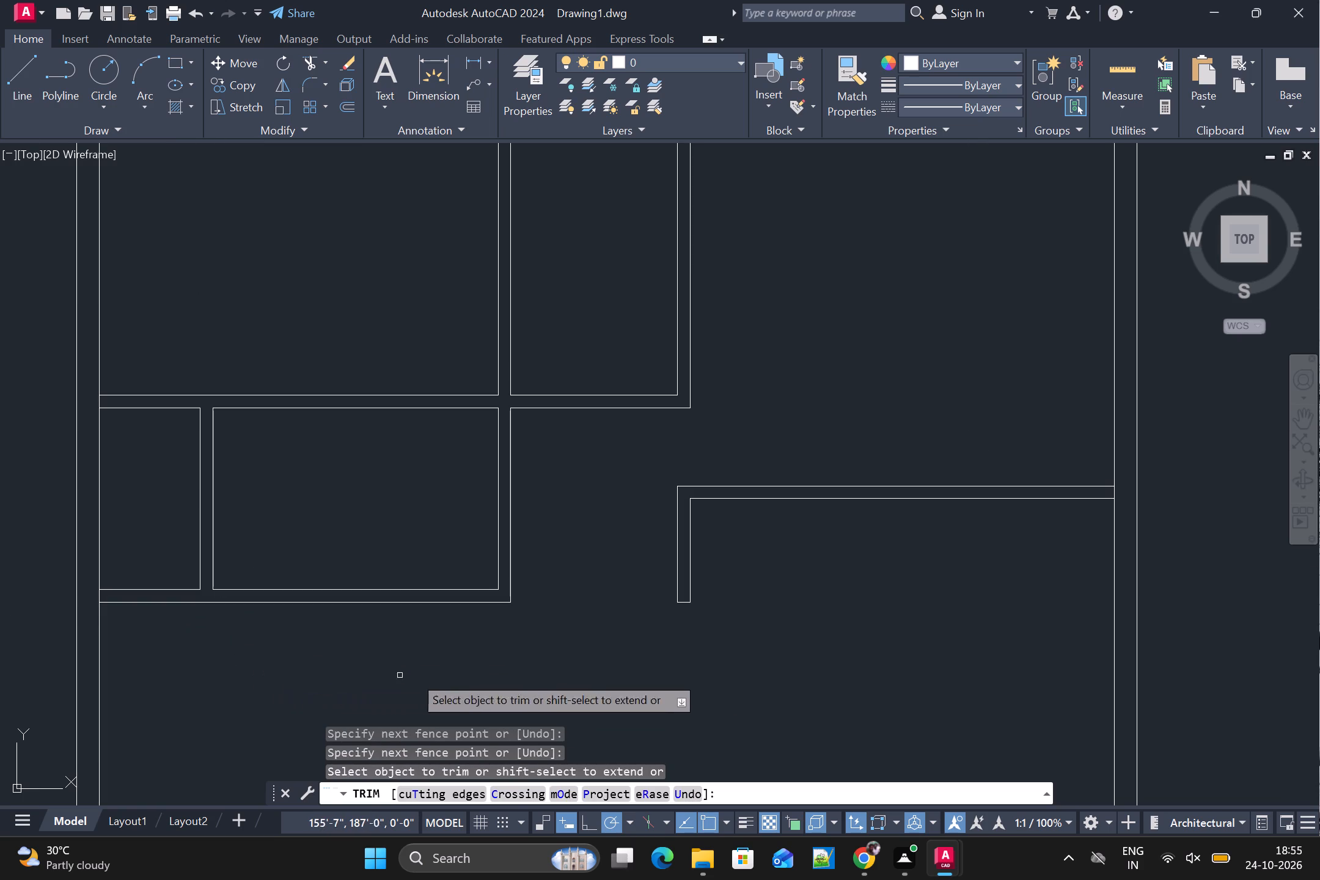
{"action": "scroll", "coordinate": [593, 656], "scroll_direction": "down", "scroll_amount": 5}
{"action": "scroll", "coordinate": [609, 678], "scroll_direction": "up", "scroll_amount": 4}
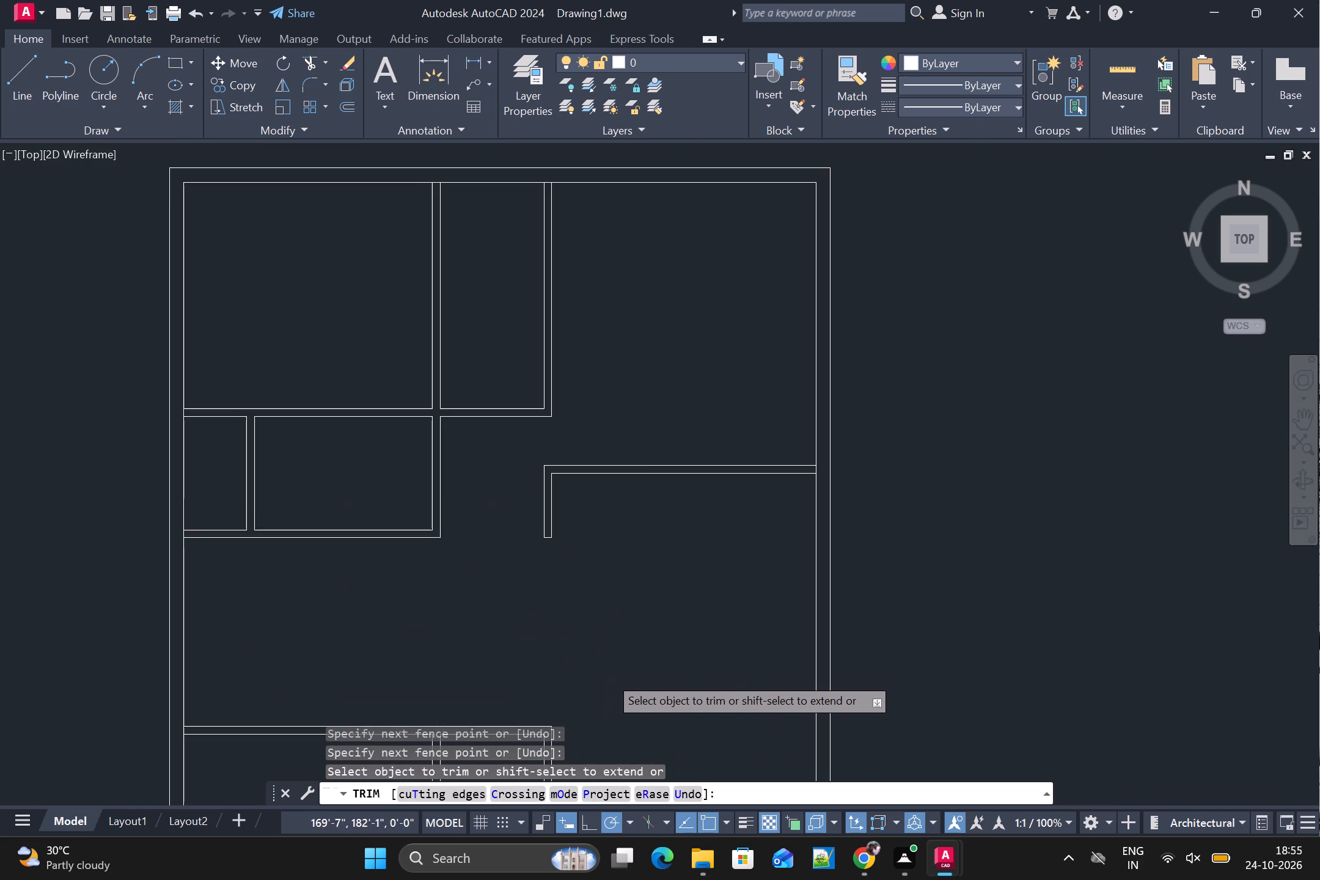
{"action": "middle_click_drag", "start_coordinate": [596, 673], "coordinate": [543, 477]}
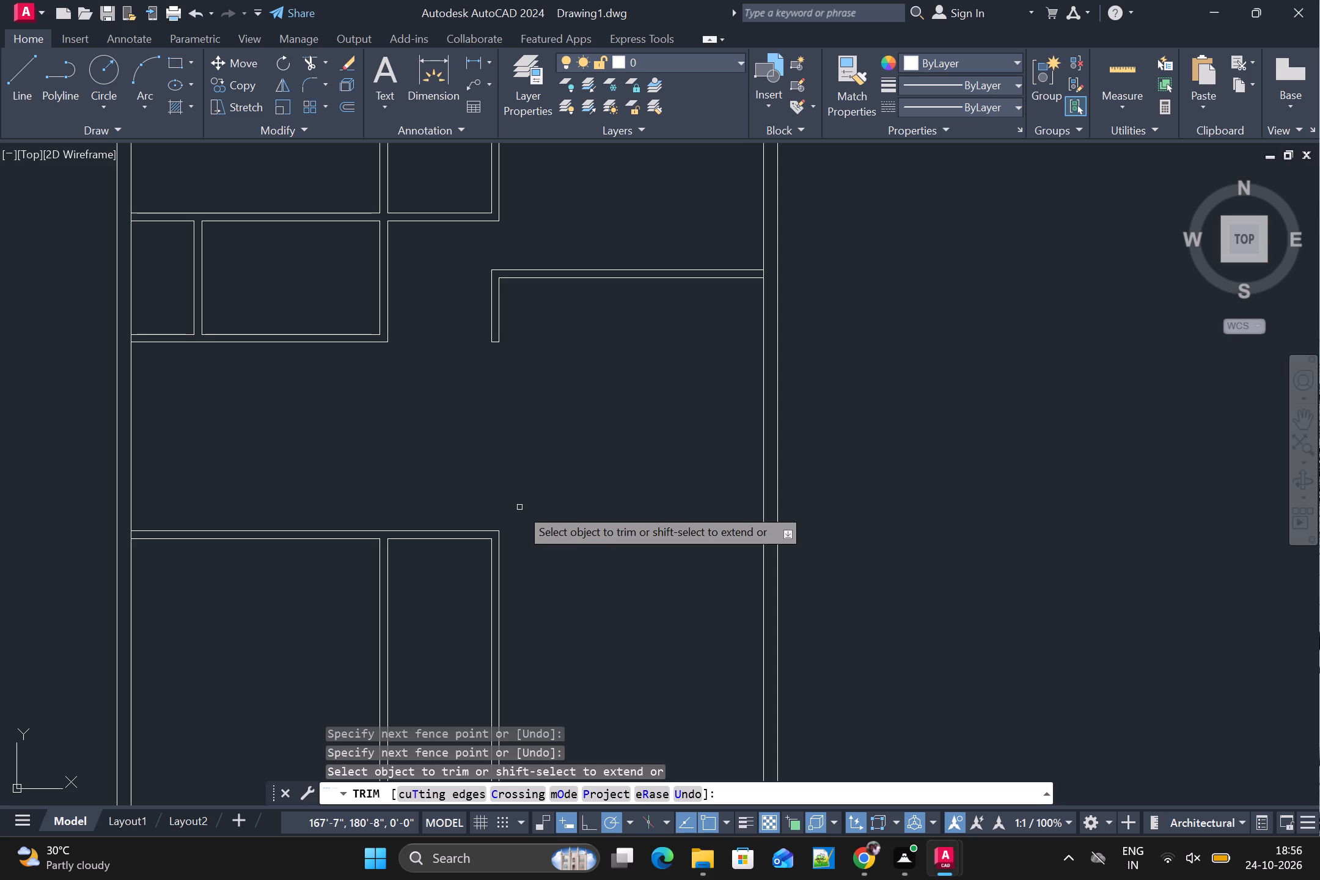
{"action": "scroll", "coordinate": [519, 507], "scroll_direction": "down", "scroll_amount": 2}
{"action": "scroll", "coordinate": [555, 496], "scroll_direction": "up", "scroll_amount": 1}
{"action": "middle_click_drag", "start_coordinate": [555, 496], "coordinate": [555, 498]}
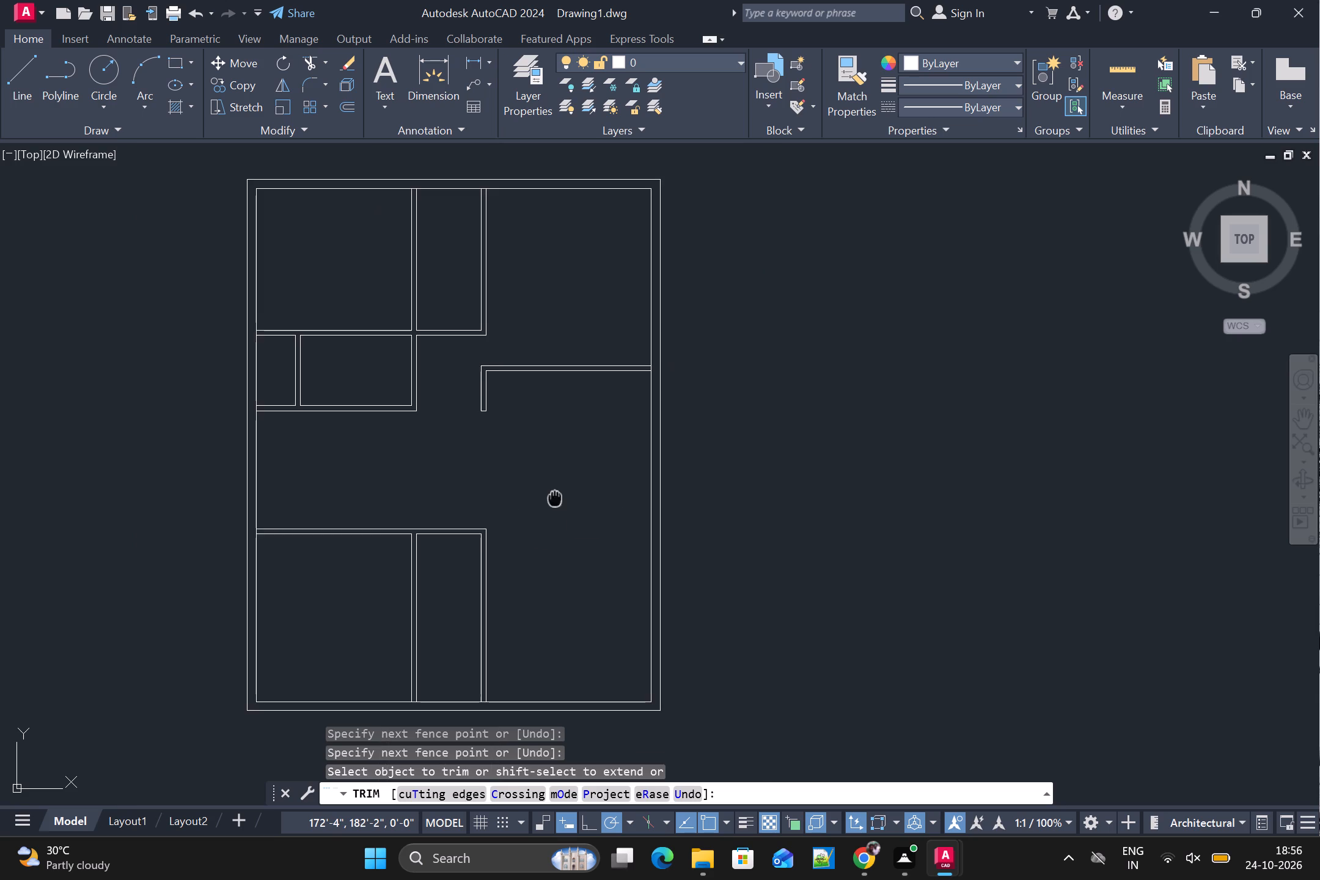
{"action": "middle_click_drag", "start_coordinate": [555, 498], "coordinate": [537, 541]}
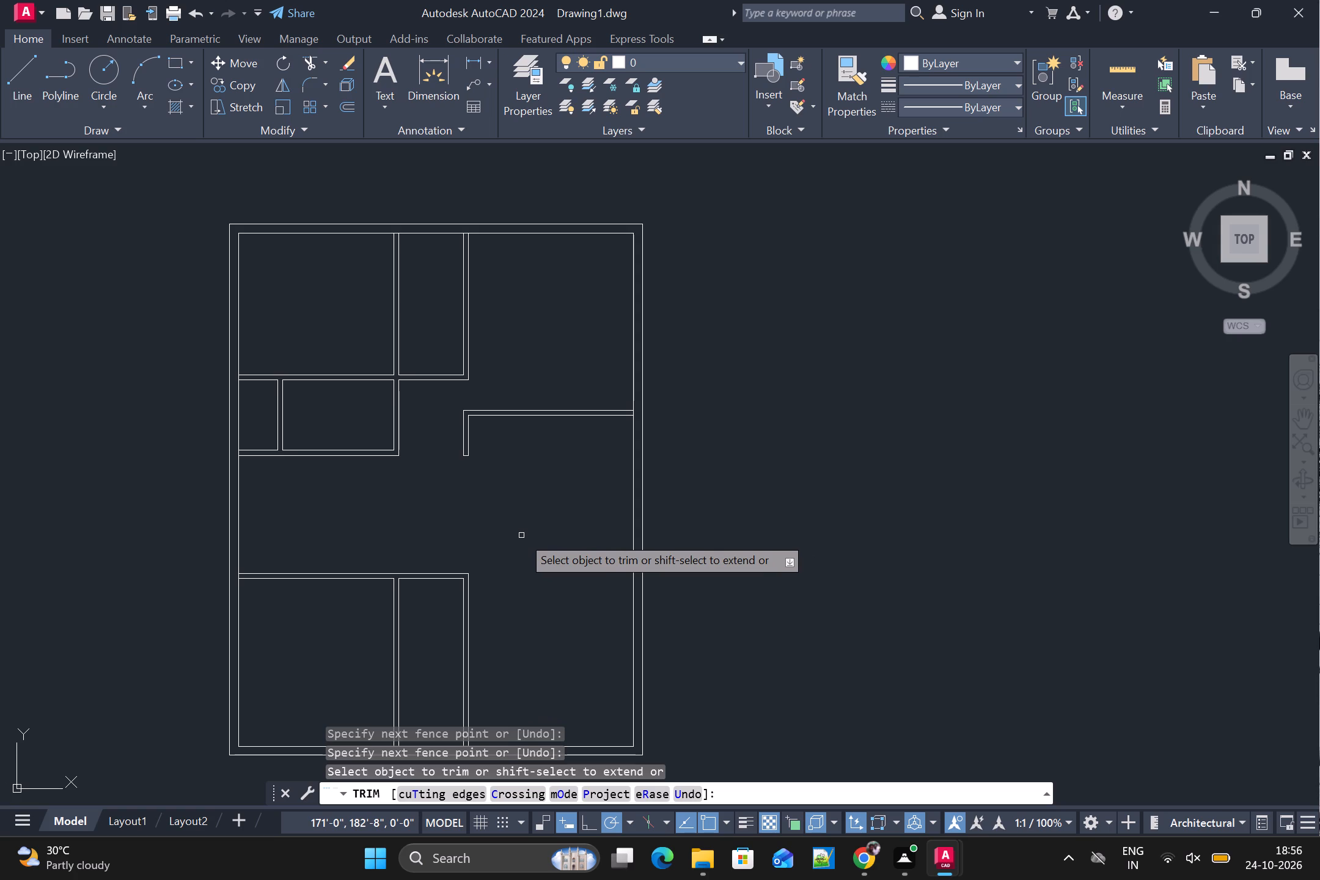
{"action": "scroll", "coordinate": [520, 601], "scroll_direction": "up", "scroll_amount": 1}
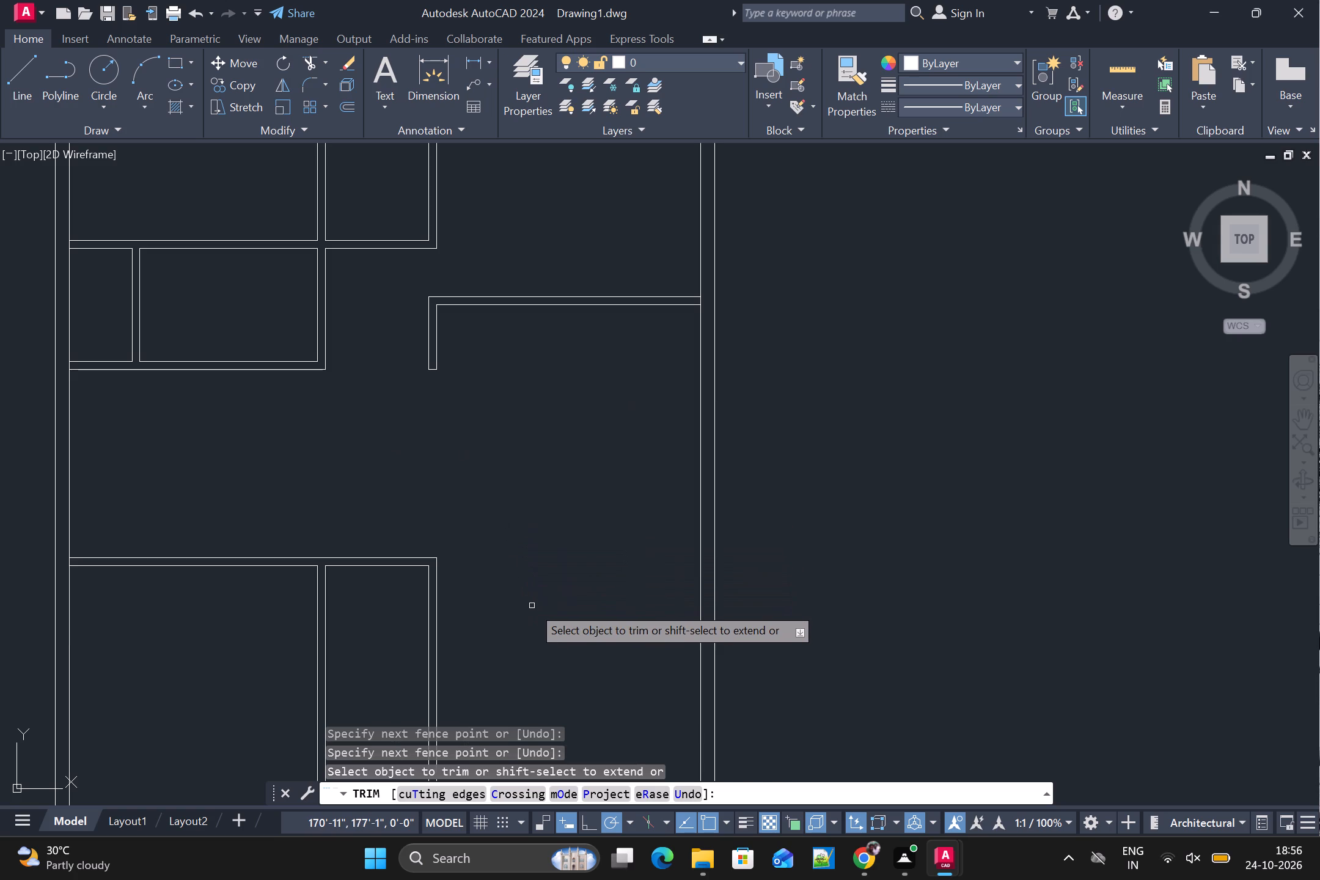
{"action": "key", "text": "Escape"}
{"action": "key", "text": "Escape"}
Offset the inner top wall line of the small lower-middle room about 6' downward, using the Through option.
{"action": "key", "text": "o"}
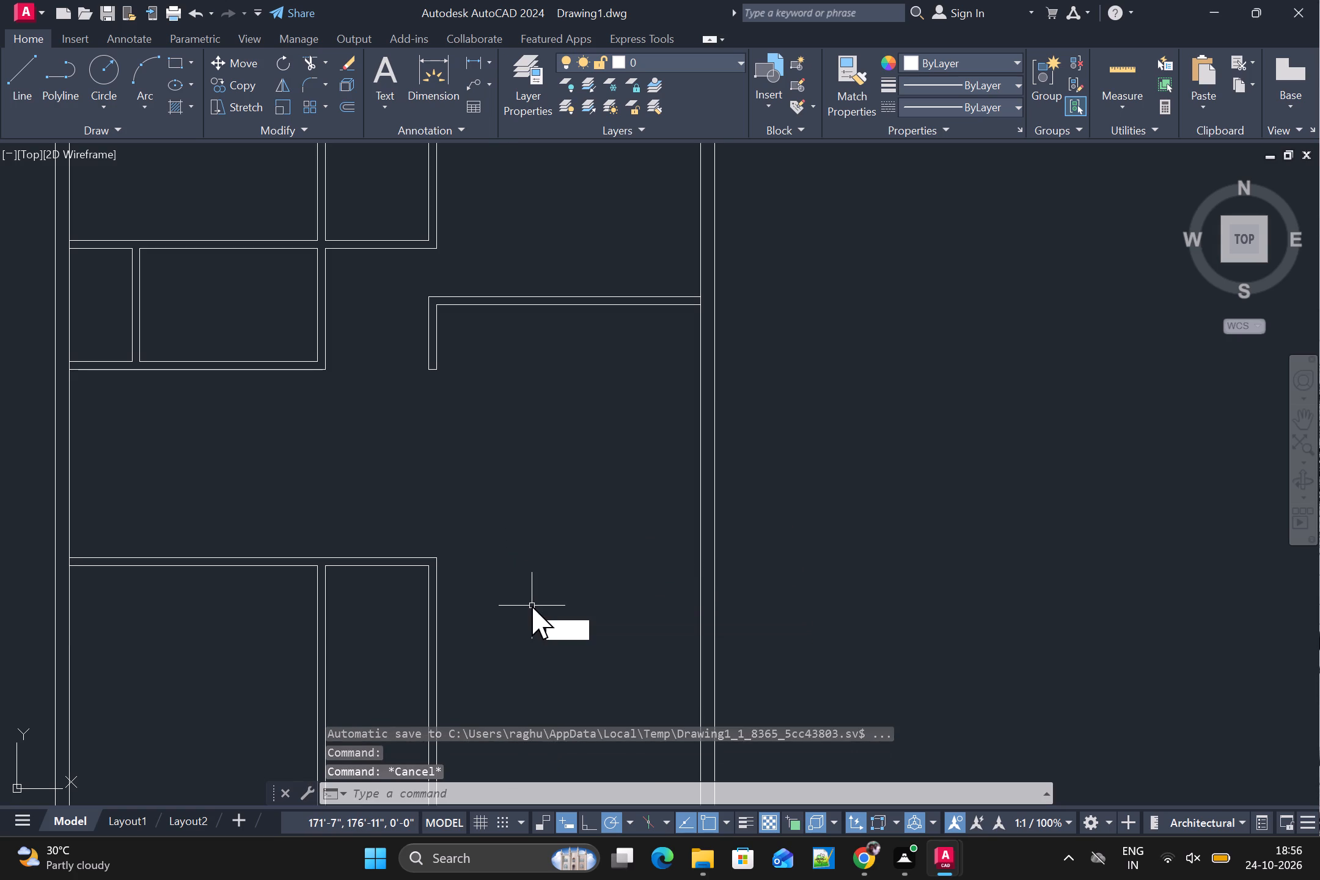
{"action": "key", "text": "Return"}
{"action": "type", "text": "T"}
{"action": "key", "text": "space"}
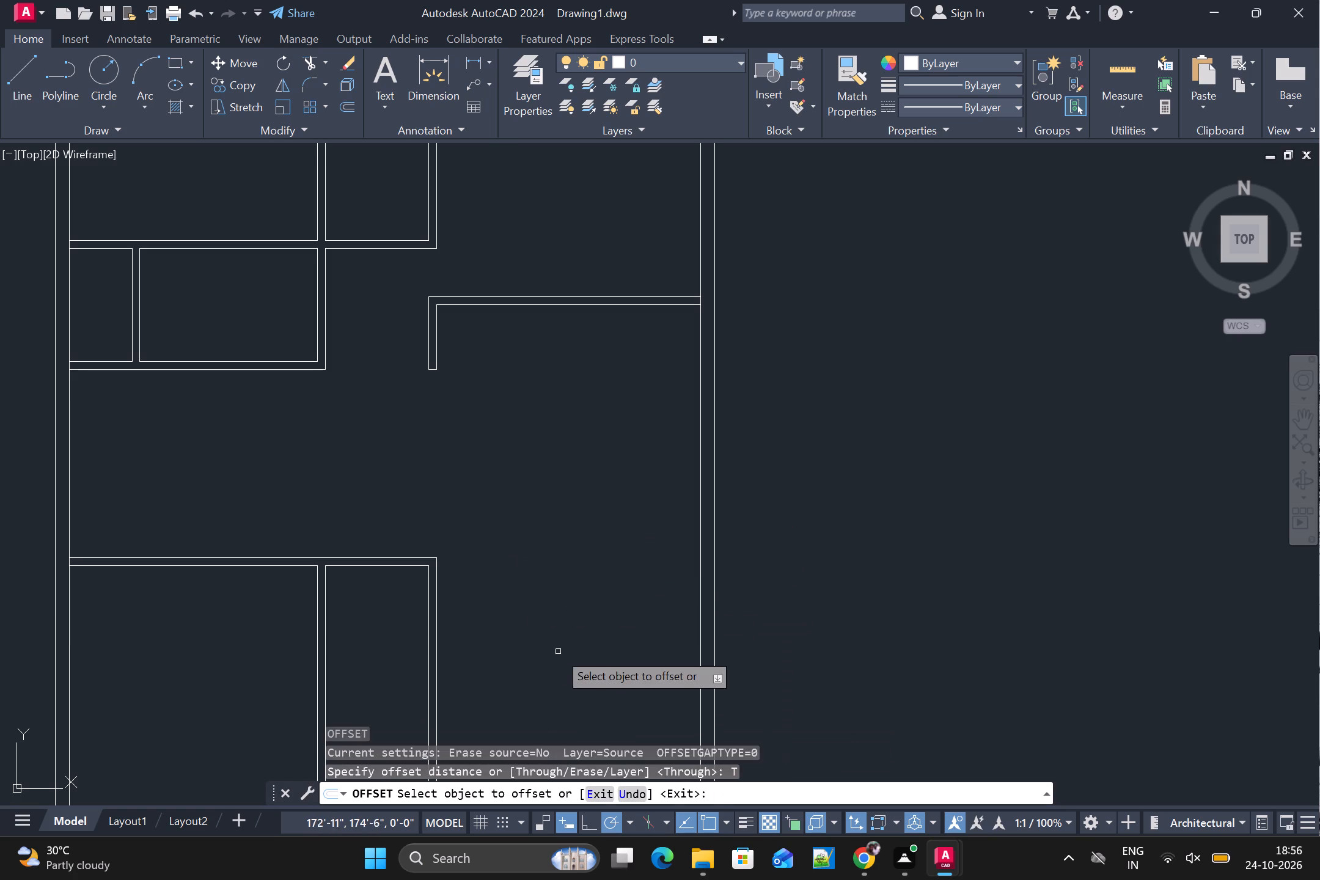
{"action": "scroll", "coordinate": [540, 659], "scroll_direction": "down", "scroll_amount": 1}
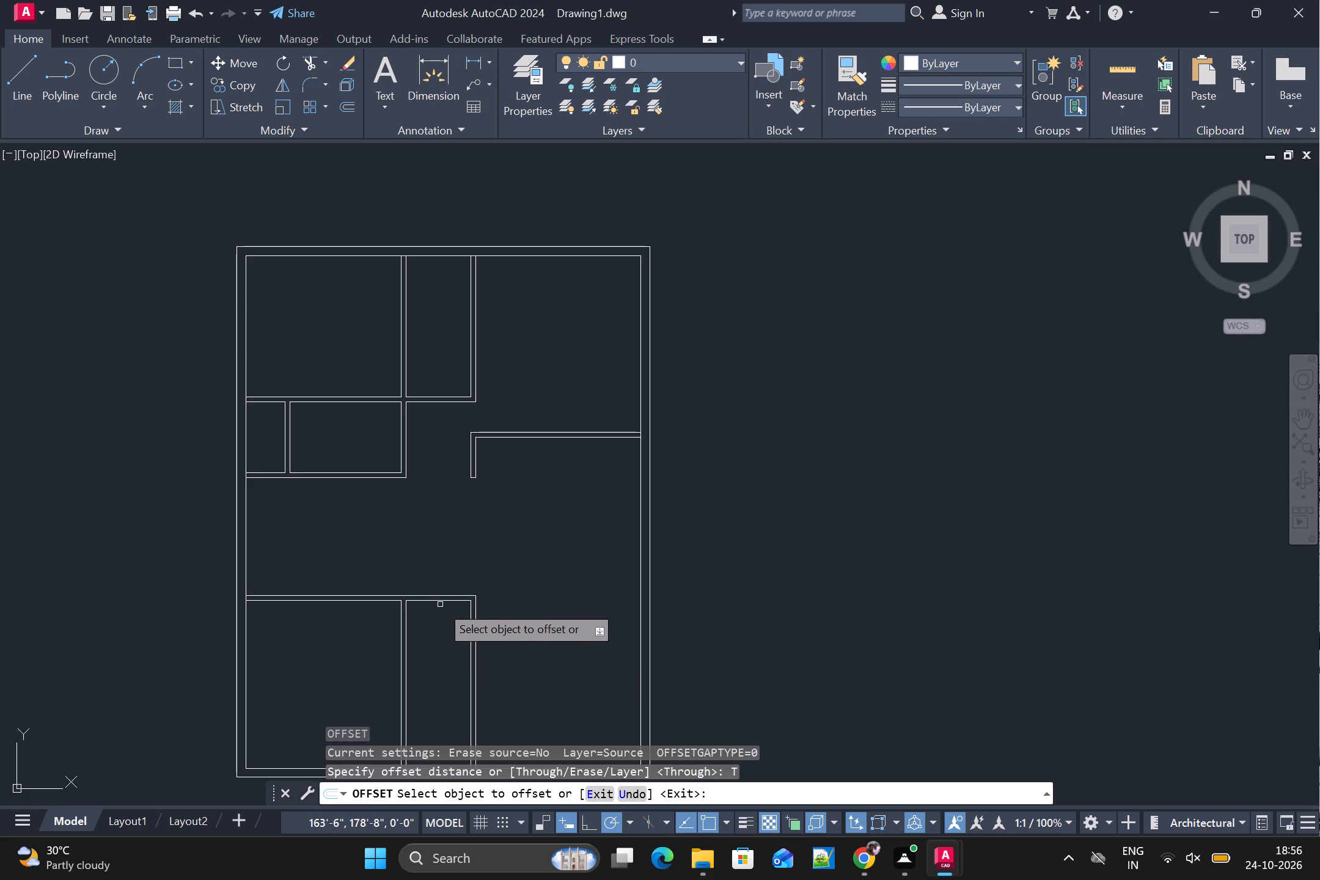
{"action": "left_click", "coordinate": [440, 604]}
{"action": "left_click", "coordinate": [440, 600]}
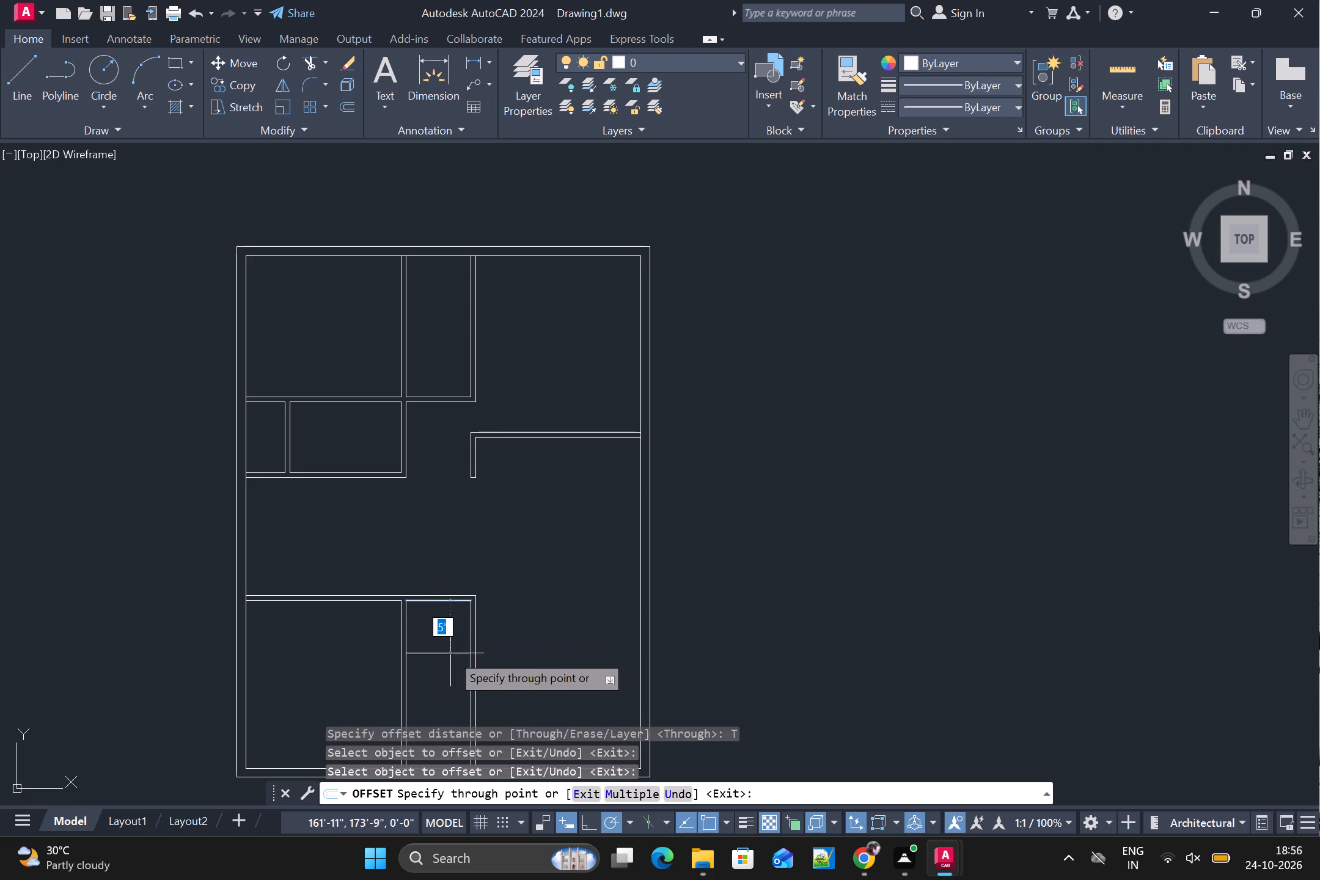
{"action": "scroll", "coordinate": [430, 664], "scroll_direction": "up", "scroll_amount": 1}
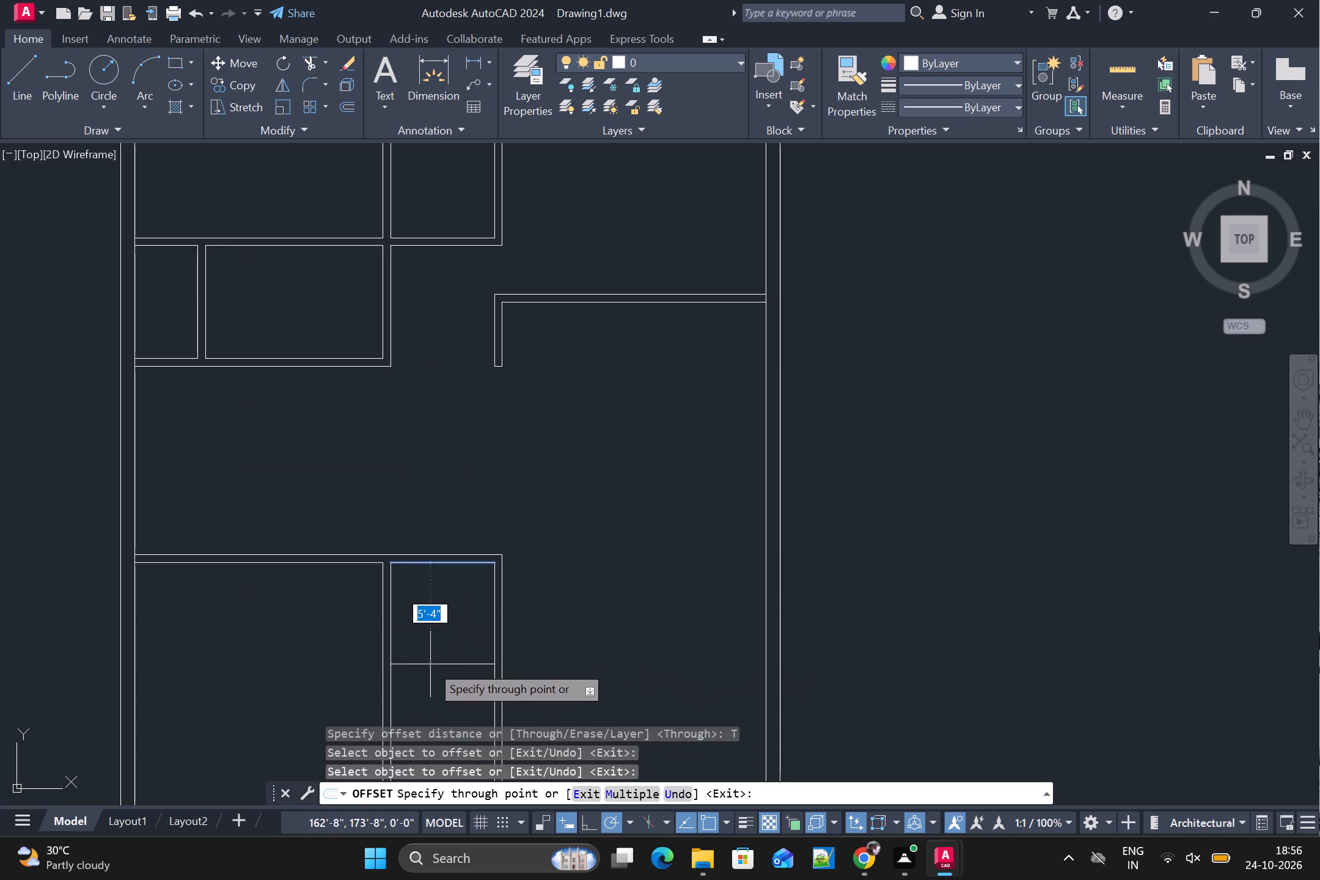
{"action": "middle_click_drag", "start_coordinate": [430, 664], "coordinate": [437, 517]}
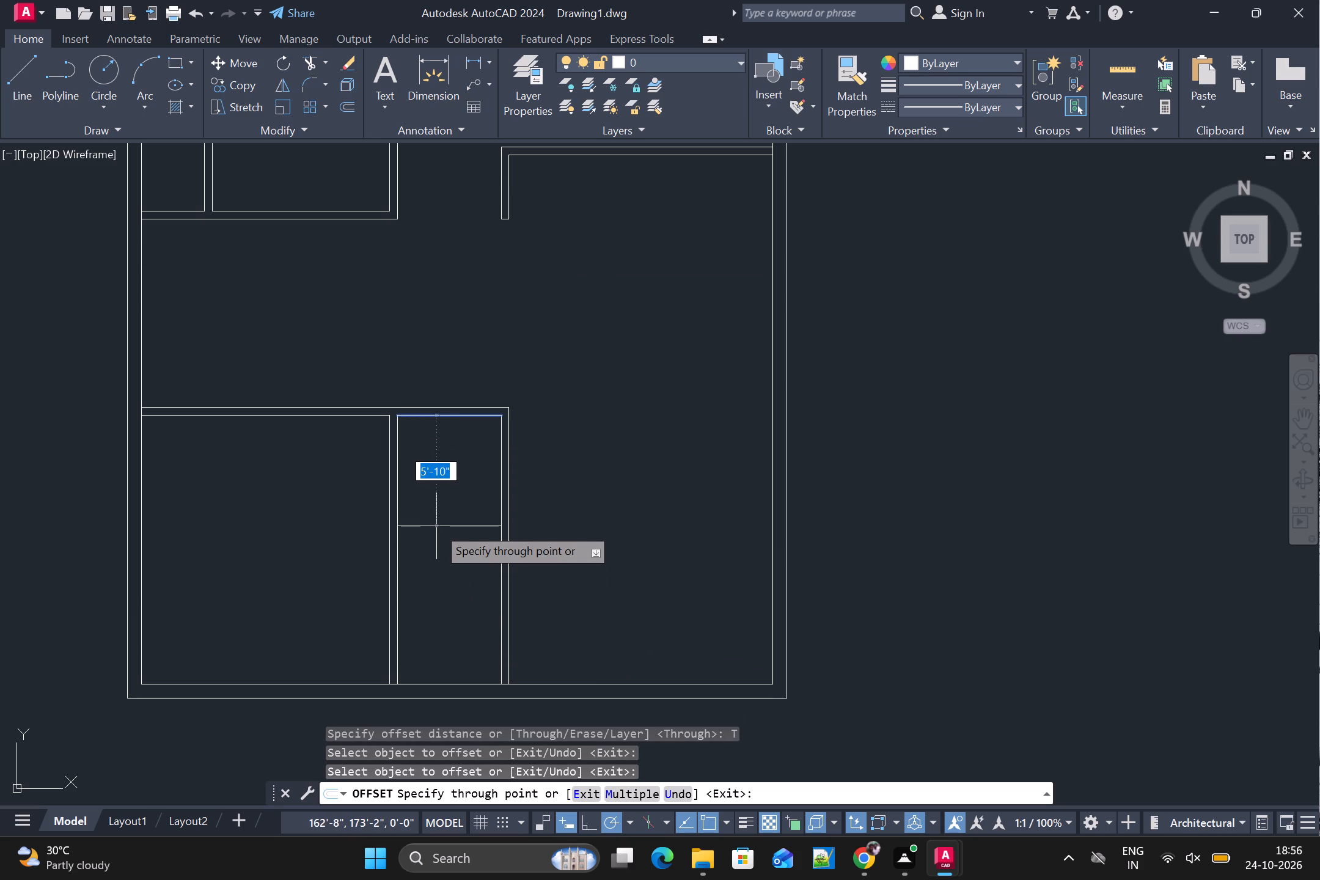
{"action": "left_click", "coordinate": [438, 532]}
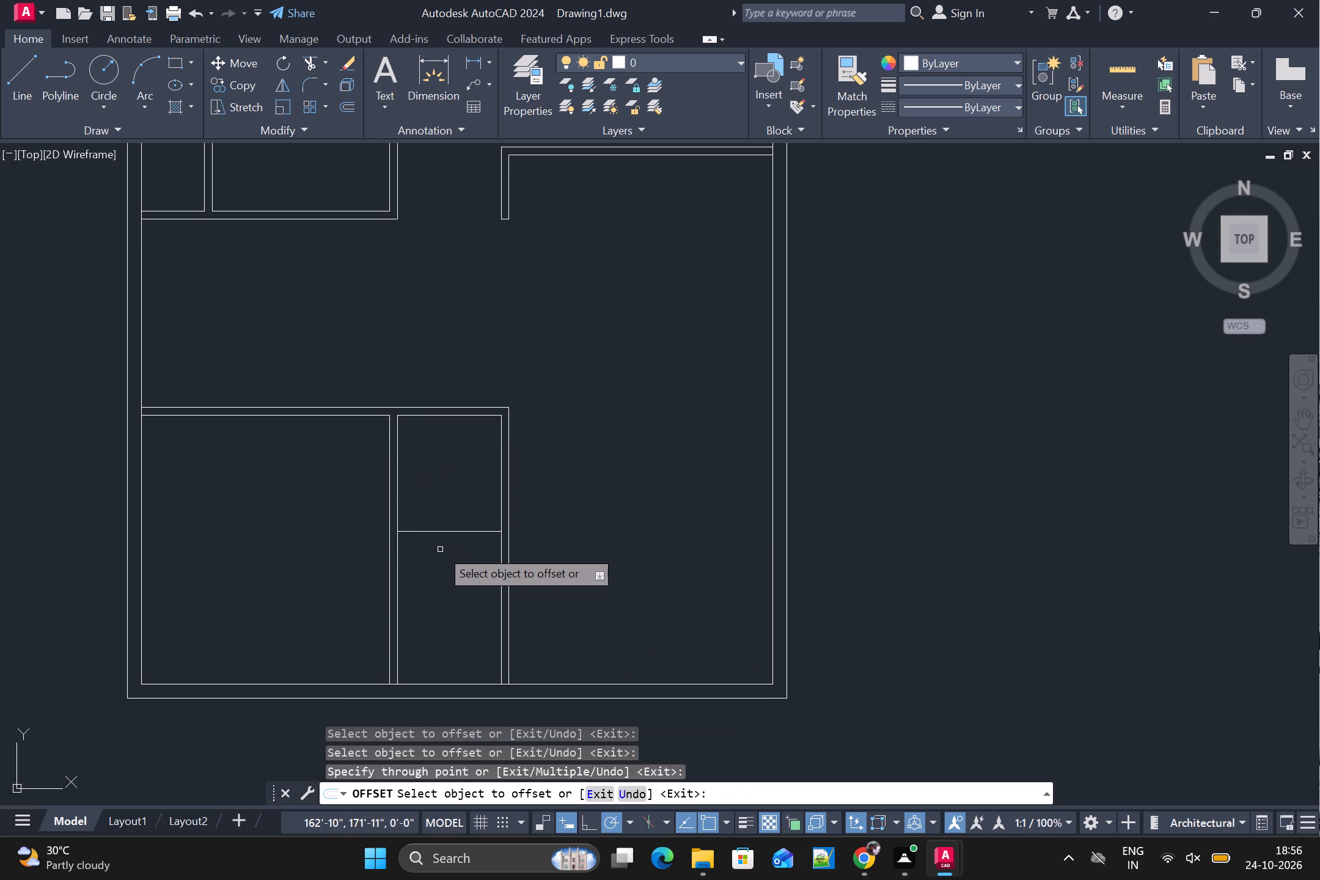
Offset the new horizontal line in the lower-middle room 5" downward to give the partition its thickness.
{"action": "left_click", "coordinate": [440, 531]}
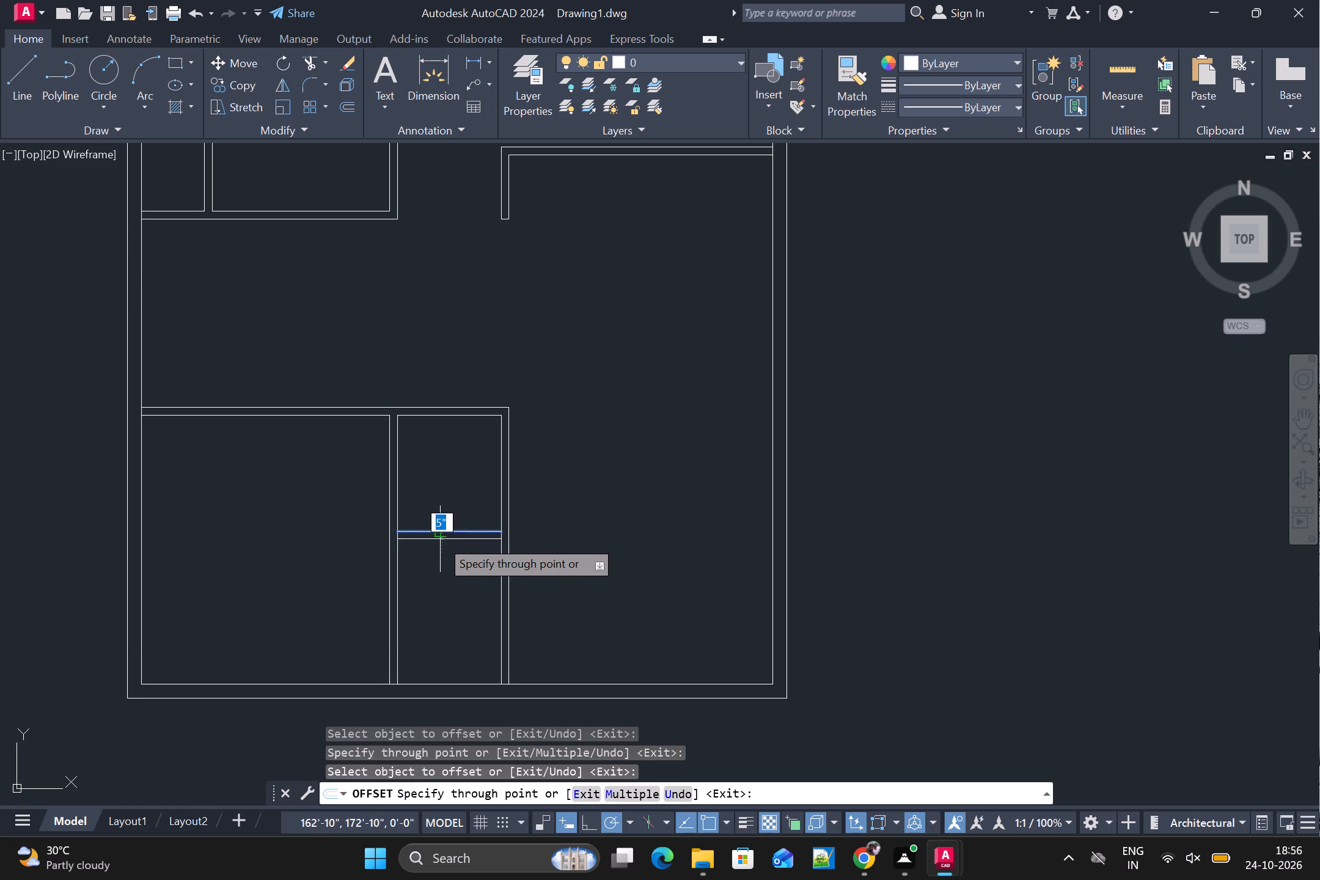
{"action": "key", "text": "5"}
{"action": "key", "text": "shift+quotedbl"}
{"action": "key", "text": "Return"}
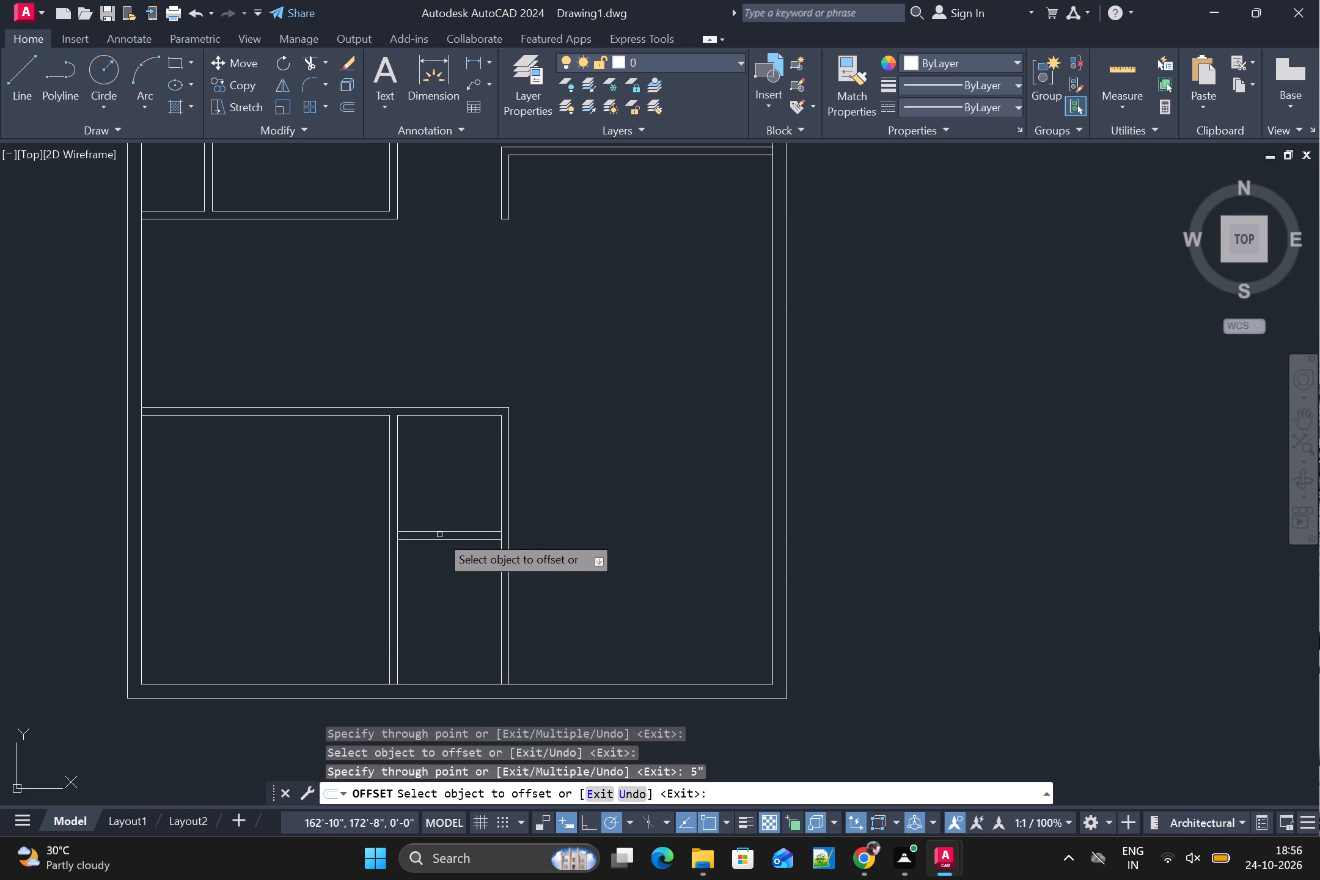
Offset the lower line of the horizontal partition that meets the right outer wall 16'10" downward.
{"action": "scroll", "coordinate": [439, 535], "scroll_direction": "down", "scroll_amount": 1}
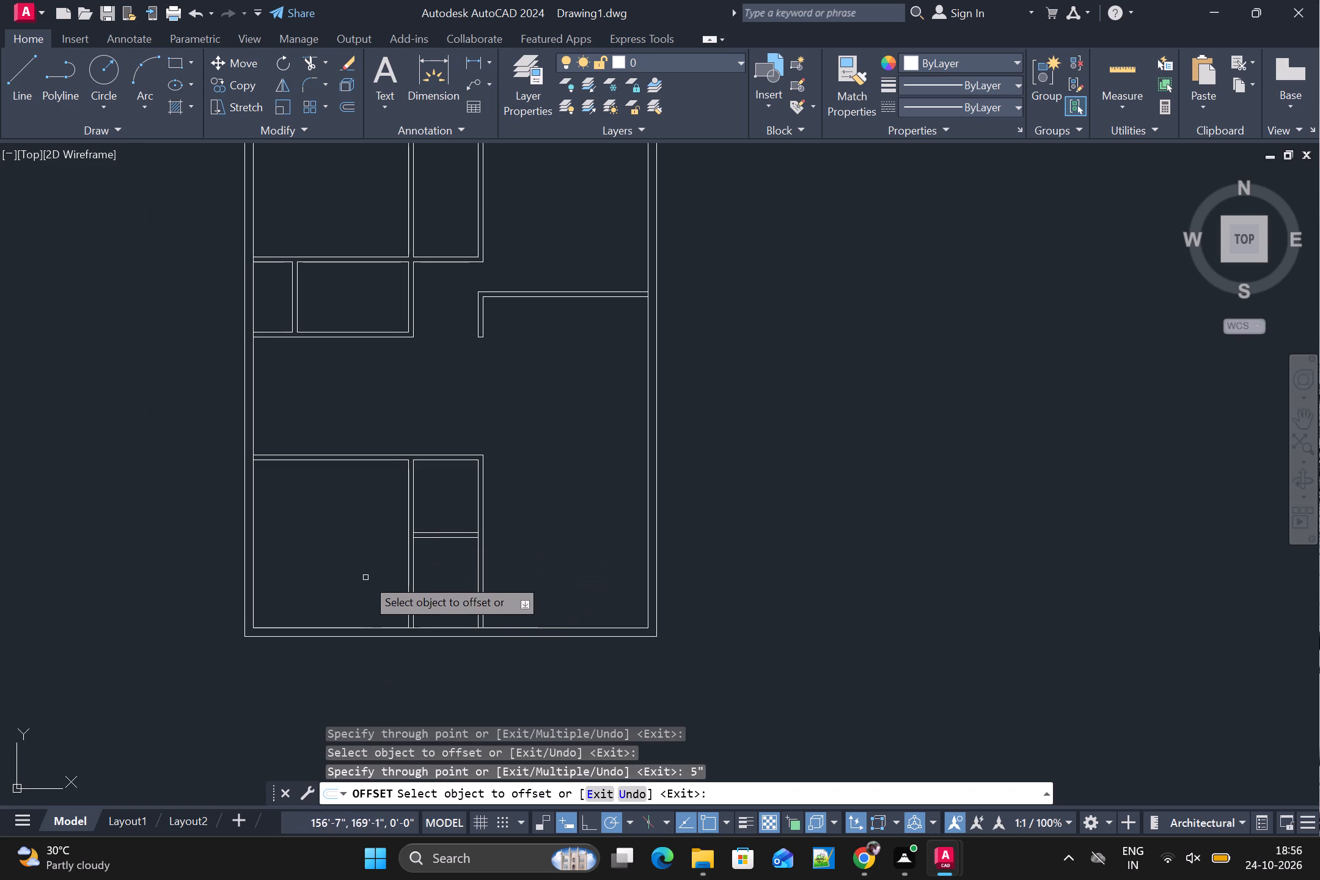
{"action": "scroll", "coordinate": [365, 567], "scroll_direction": "up", "scroll_amount": 1}
{"action": "scroll", "coordinate": [367, 566], "scroll_direction": "down", "scroll_amount": 1}
{"action": "scroll", "coordinate": [506, 582], "scroll_direction": "down", "scroll_amount": 1}
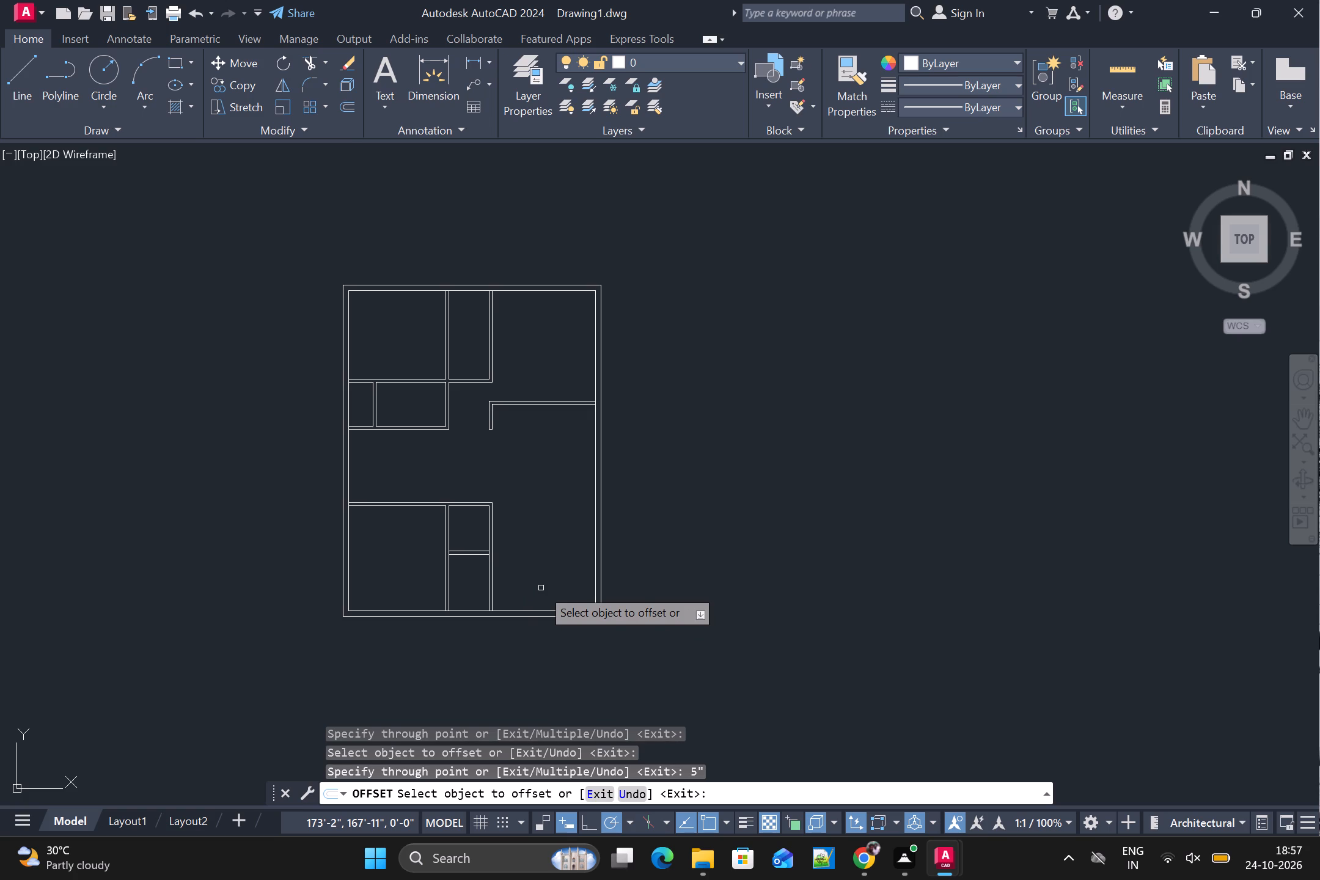
{"action": "left_click", "coordinate": [559, 406]}
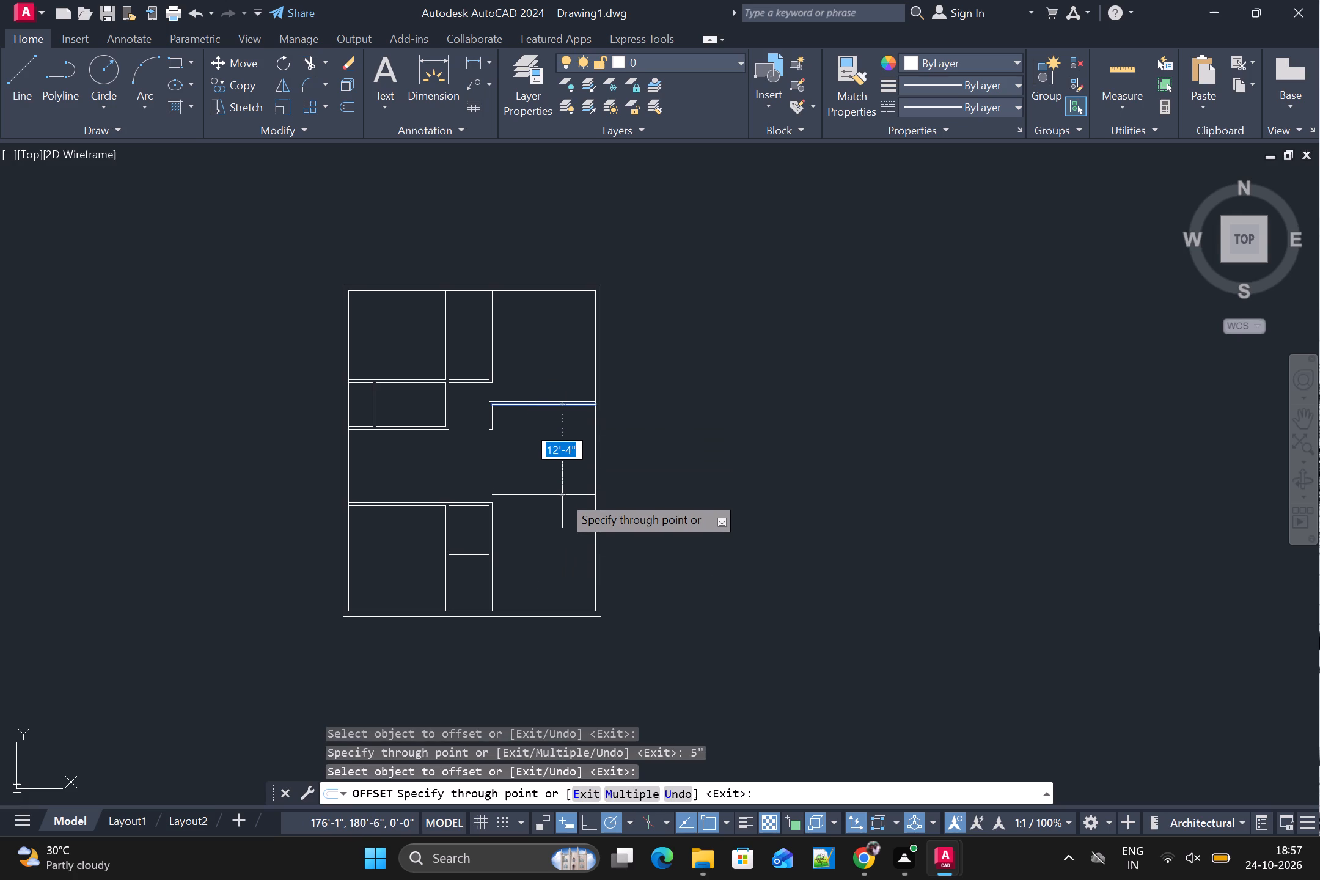
{"action": "key", "text": "1"}
{"action": "key", "text": "6"}
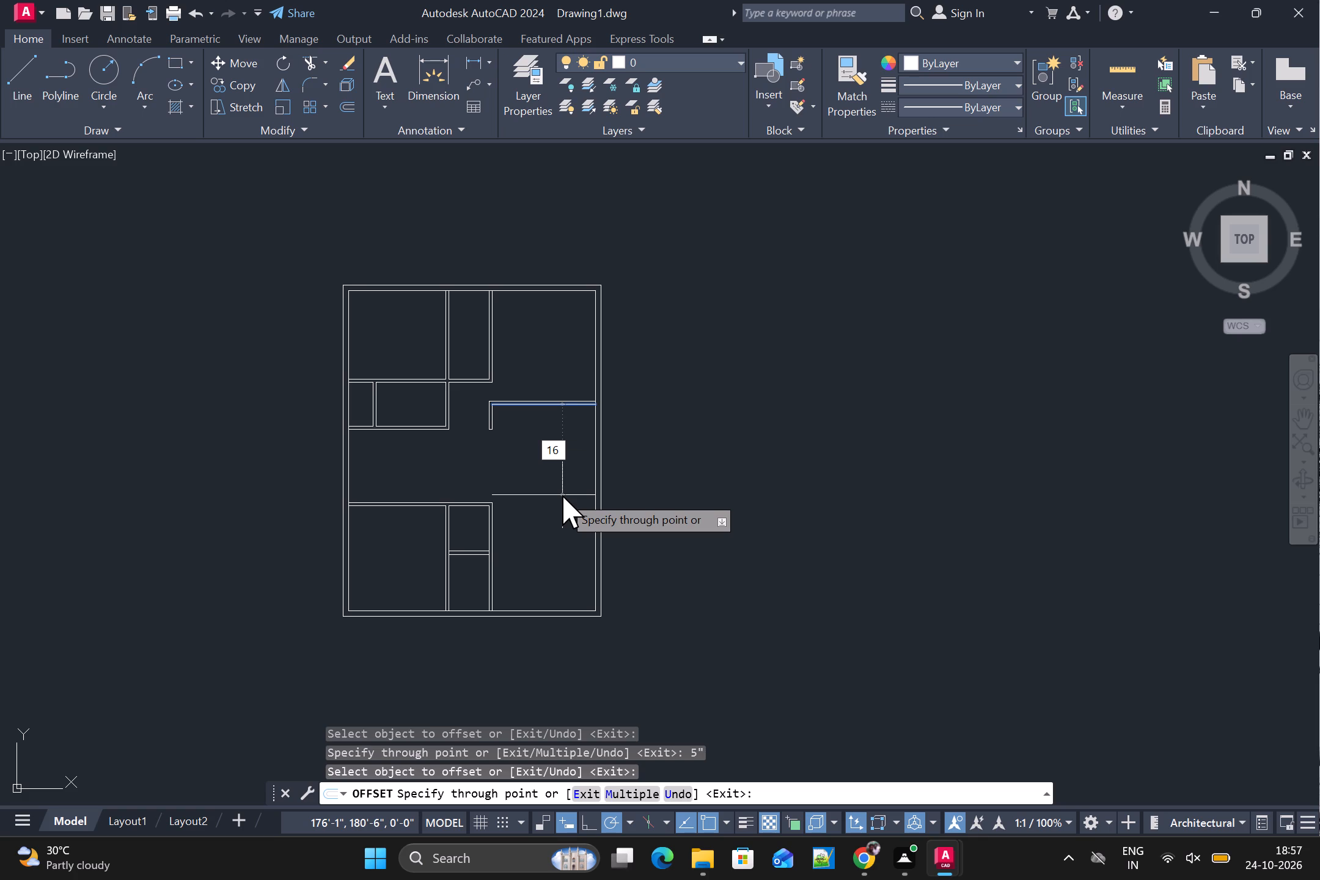
{"action": "key", "text": "apostrophe"}
{"action": "key", "text": "1"}
{"action": "type", "text": "0\""}
{"action": "key", "text": "Return"}
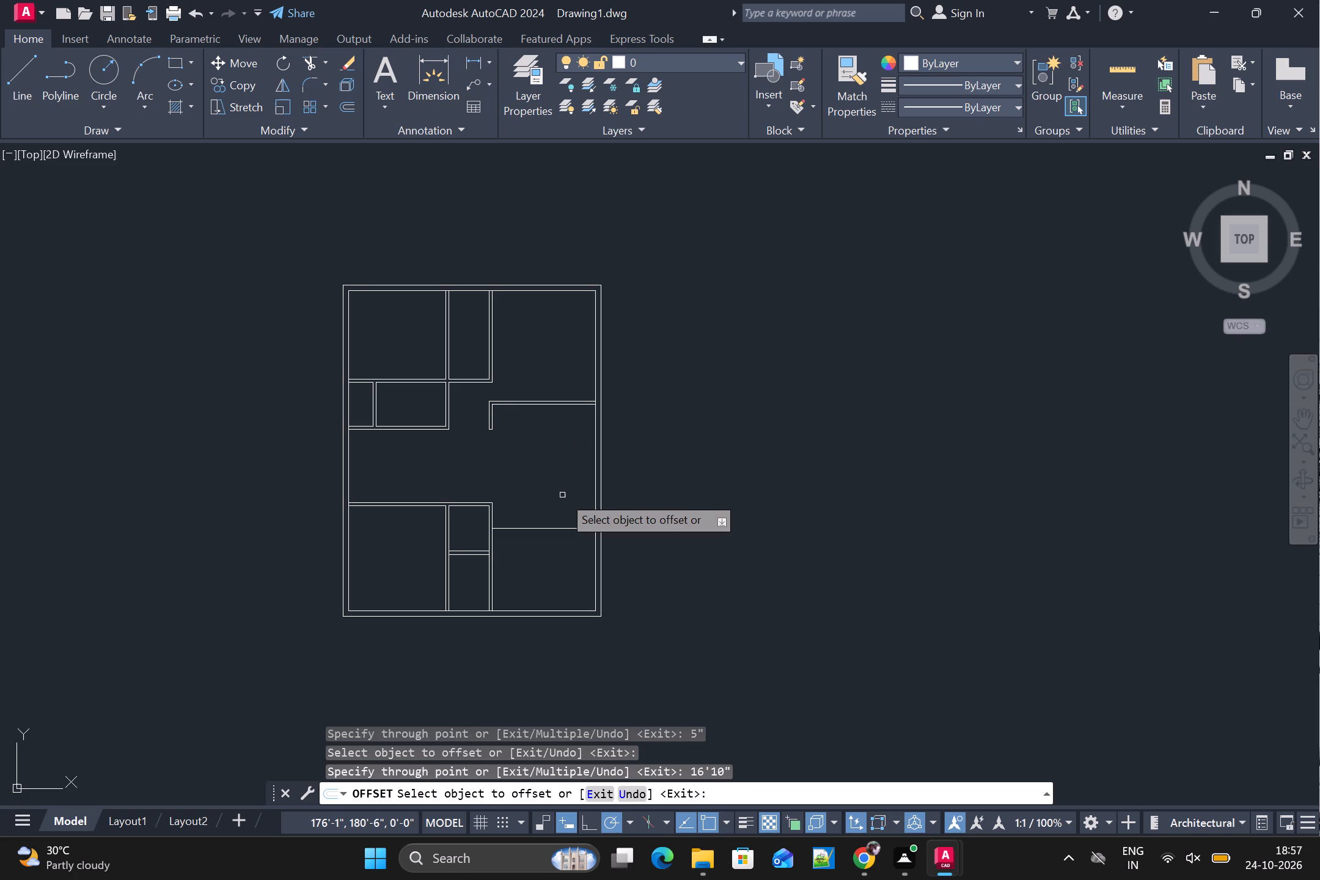
Offset the new horizontal line in the lower-right area 5" upward as the partition's second face and end Offset.
{"action": "left_click", "coordinate": [565, 530]}
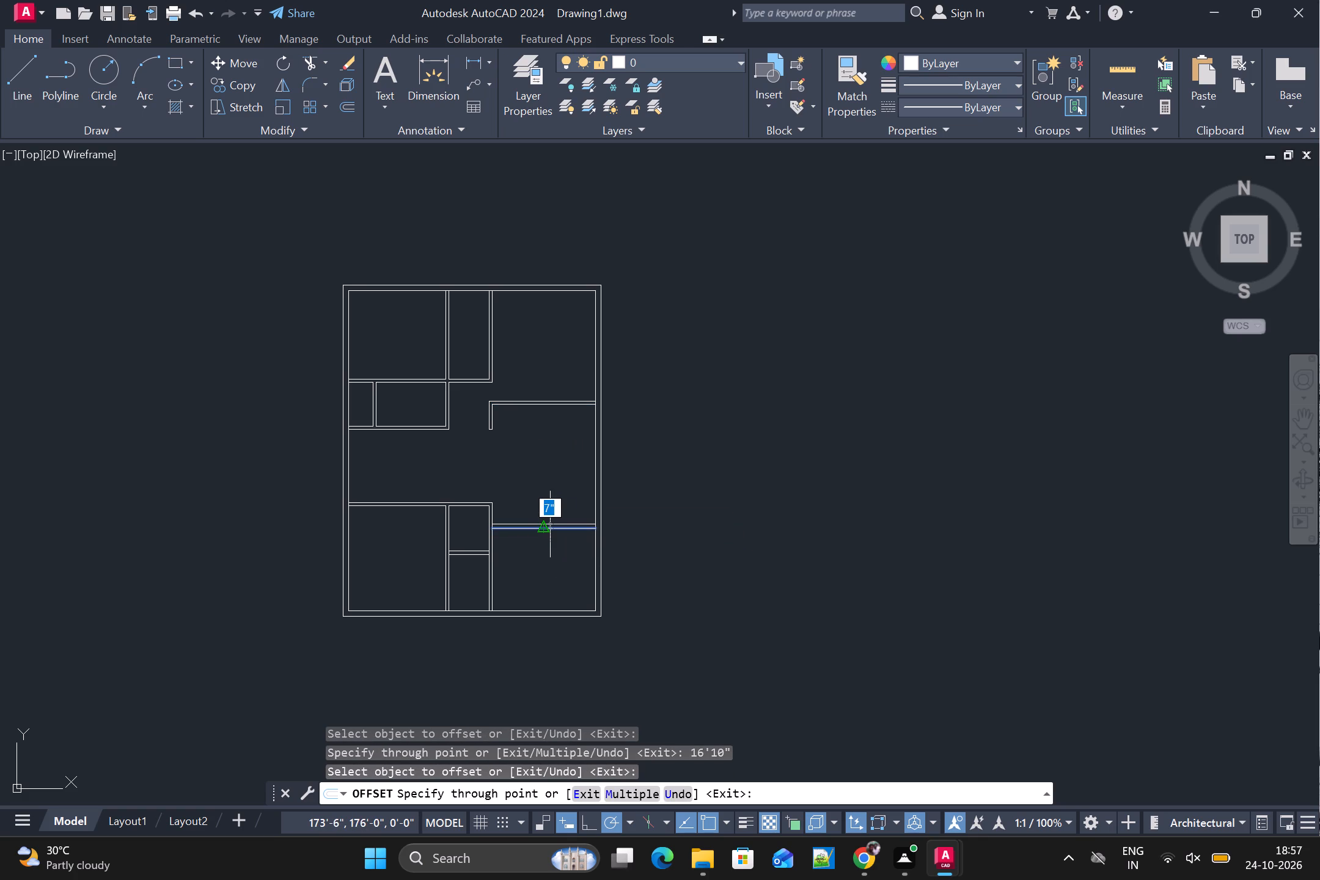
{"action": "key", "text": "5"}
{"action": "key", "text": "shift+quotedbl"}
{"action": "key", "text": "Return"}
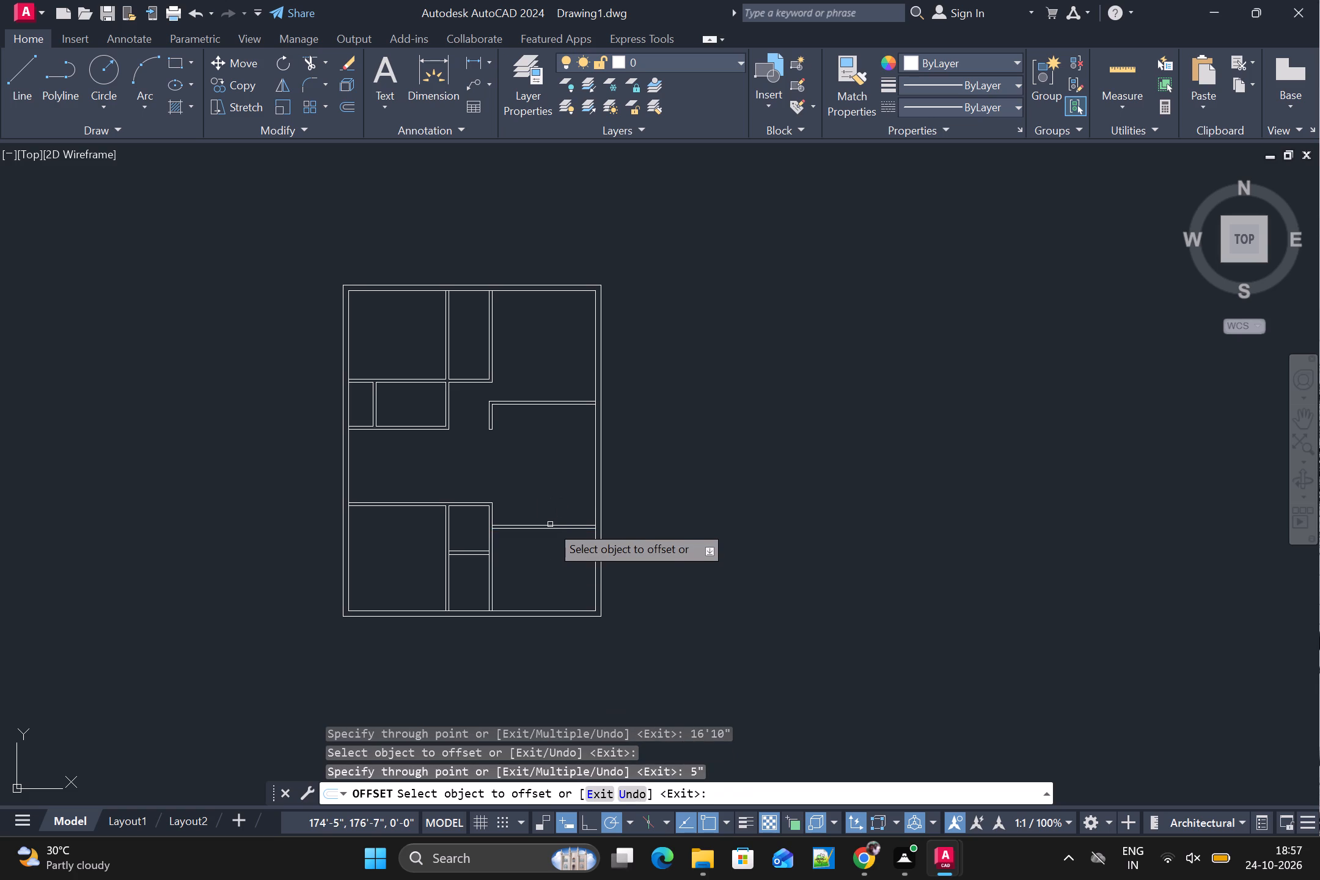
{"action": "scroll", "coordinate": [540, 541], "scroll_direction": "down", "scroll_amount": 1}
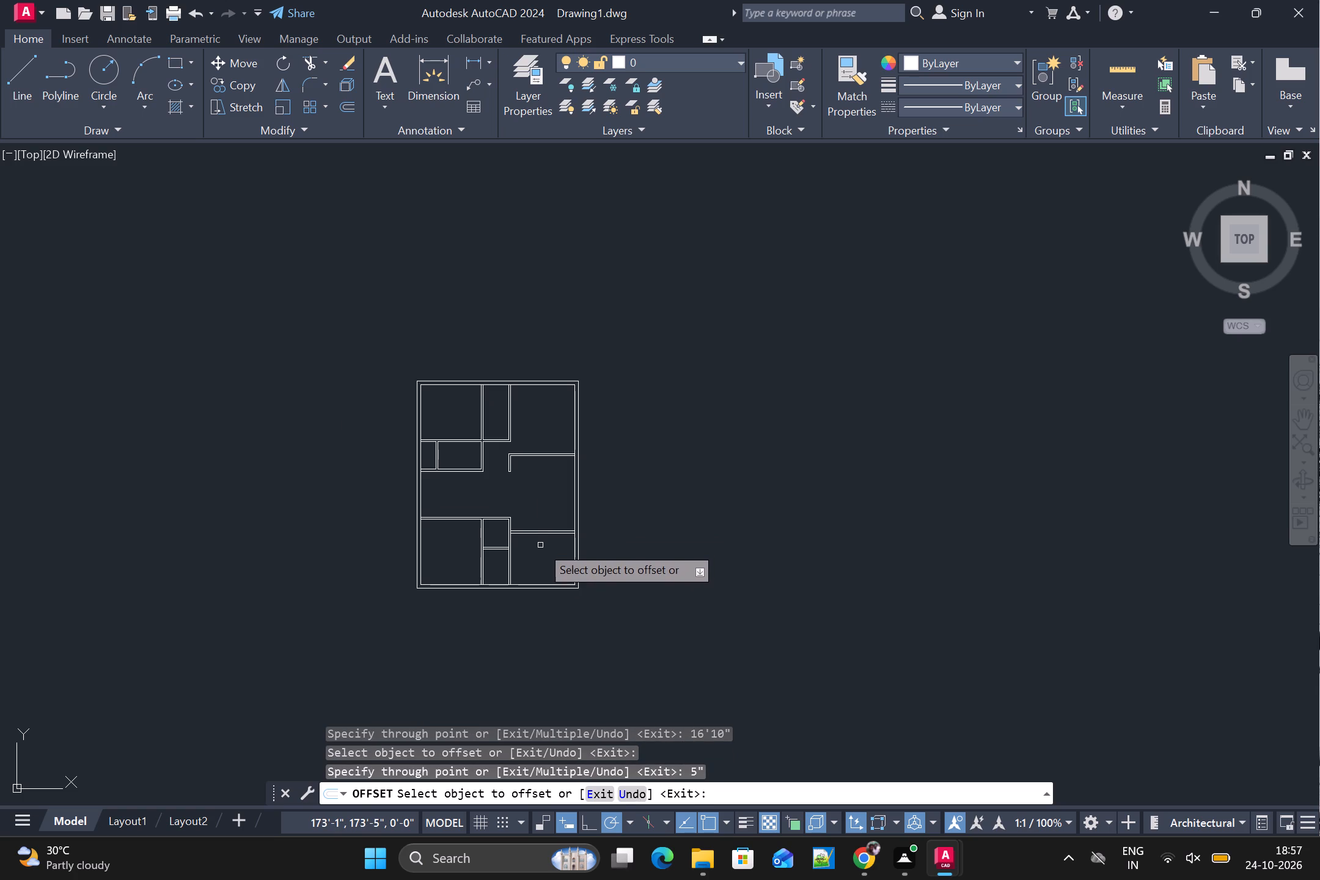
{"action": "scroll", "coordinate": [541, 572], "scroll_direction": "up", "scroll_amount": 1}
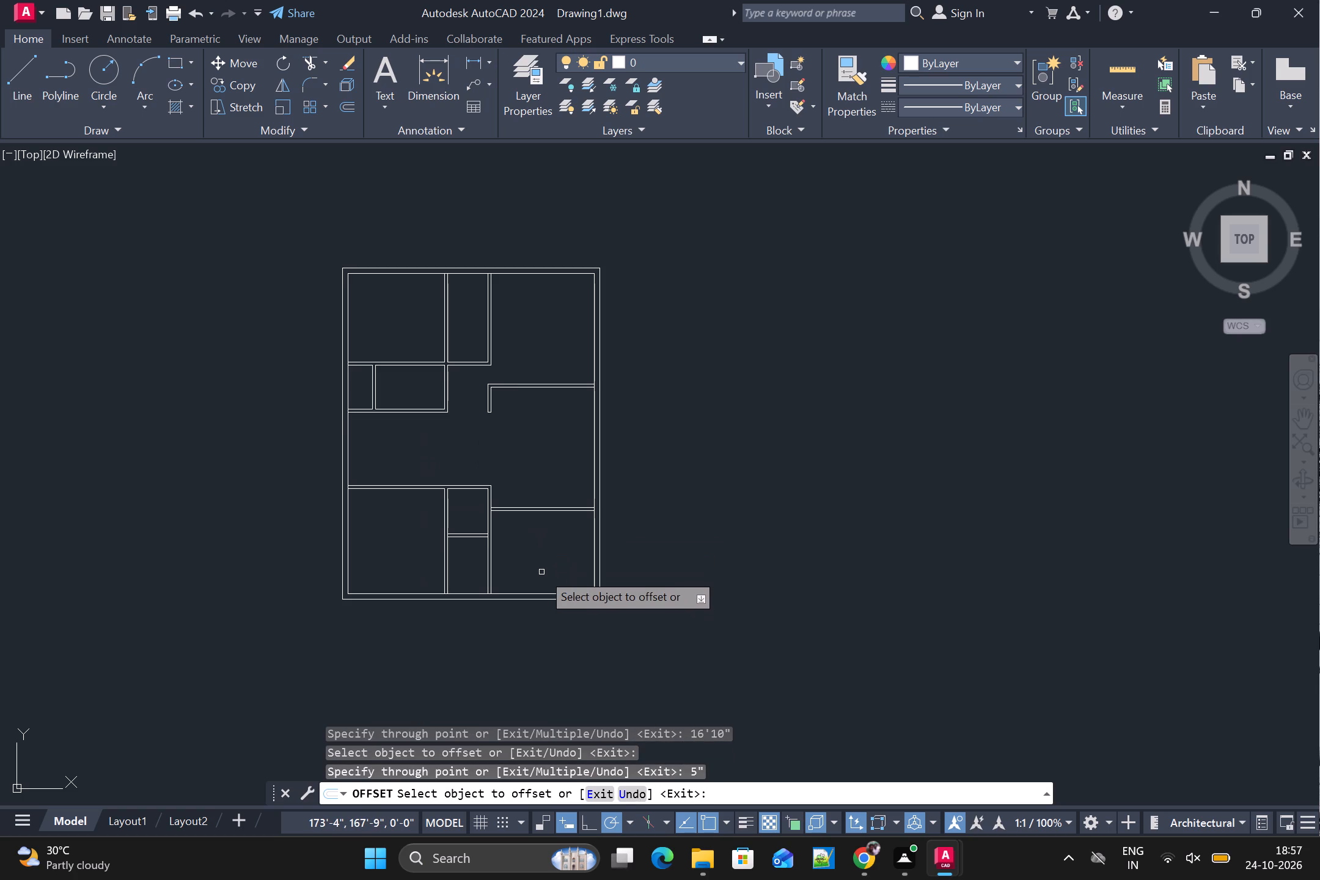
{"action": "scroll", "coordinate": [541, 572], "scroll_direction": "down", "scroll_amount": 1}
{"action": "scroll", "coordinate": [556, 559], "scroll_direction": "up", "scroll_amount": 1}
{"action": "scroll", "coordinate": [554, 562], "scroll_direction": "down", "scroll_amount": 1}
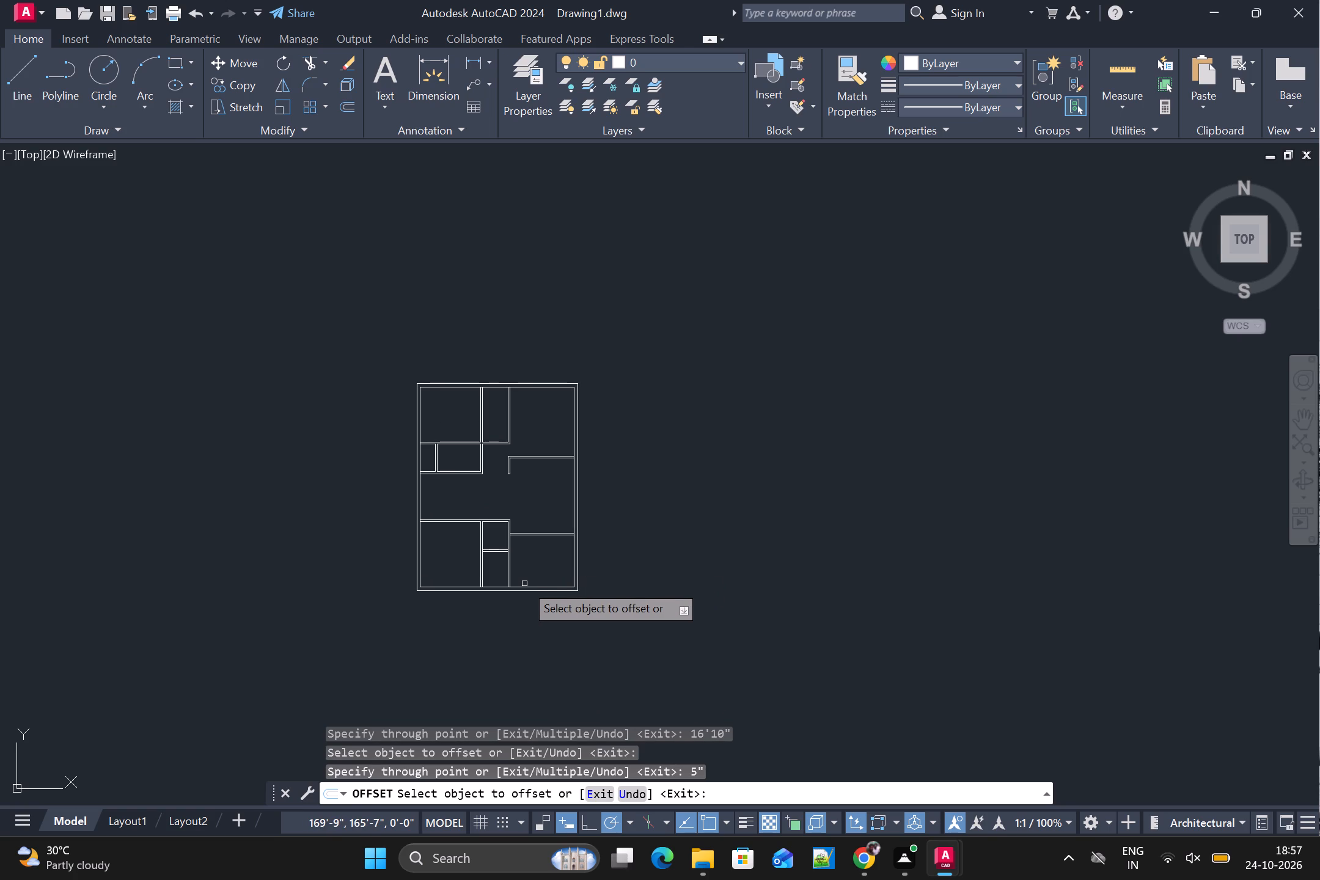
{"action": "scroll", "coordinate": [524, 584], "scroll_direction": "up", "scroll_amount": 2}
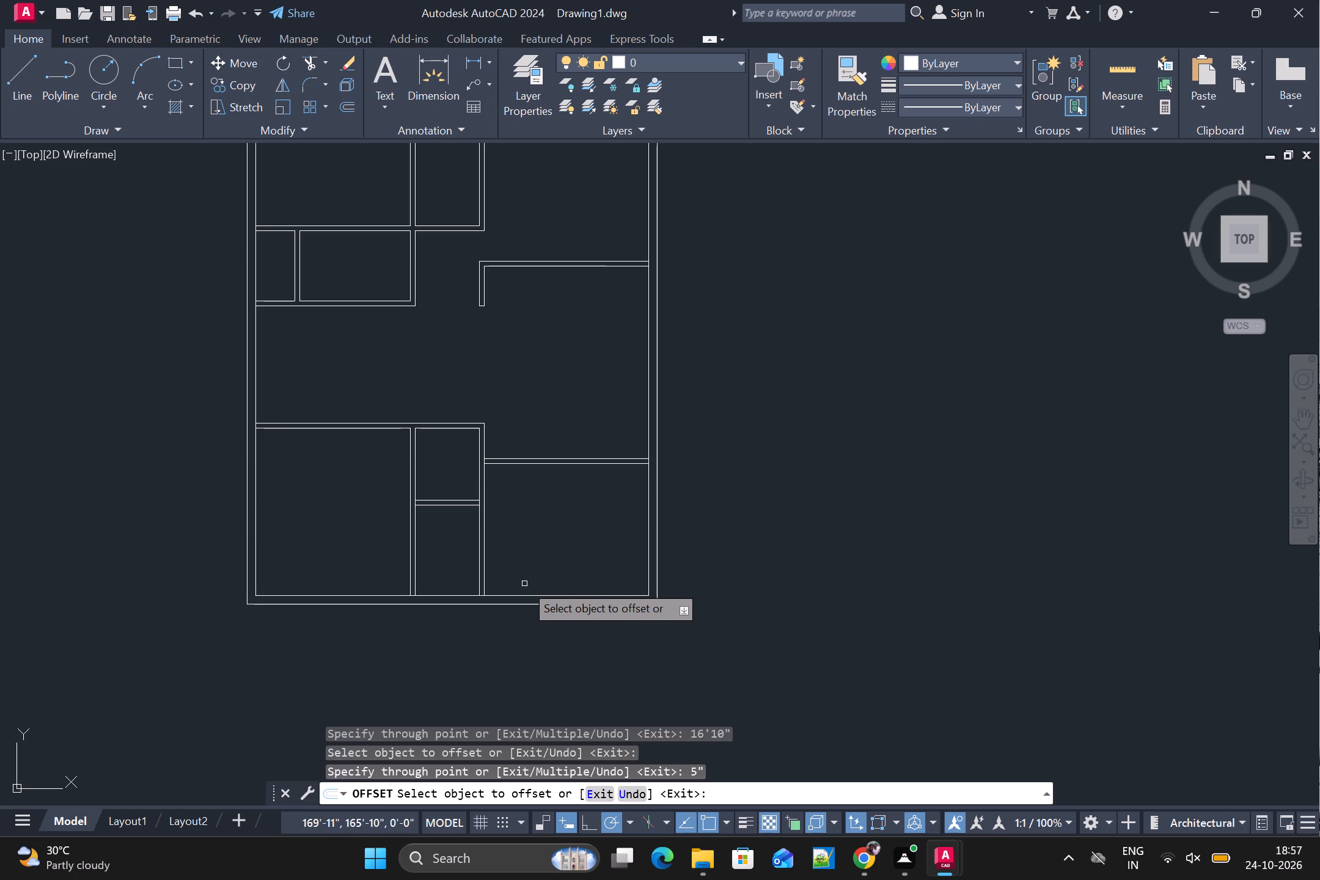
{"action": "key", "text": "Escape"}
Draw a line across the bottom outer wall's thickness, extending the right wall's inner face down to the outer face.
{"action": "key", "text": "l"}
{"action": "key", "text": "Return"}
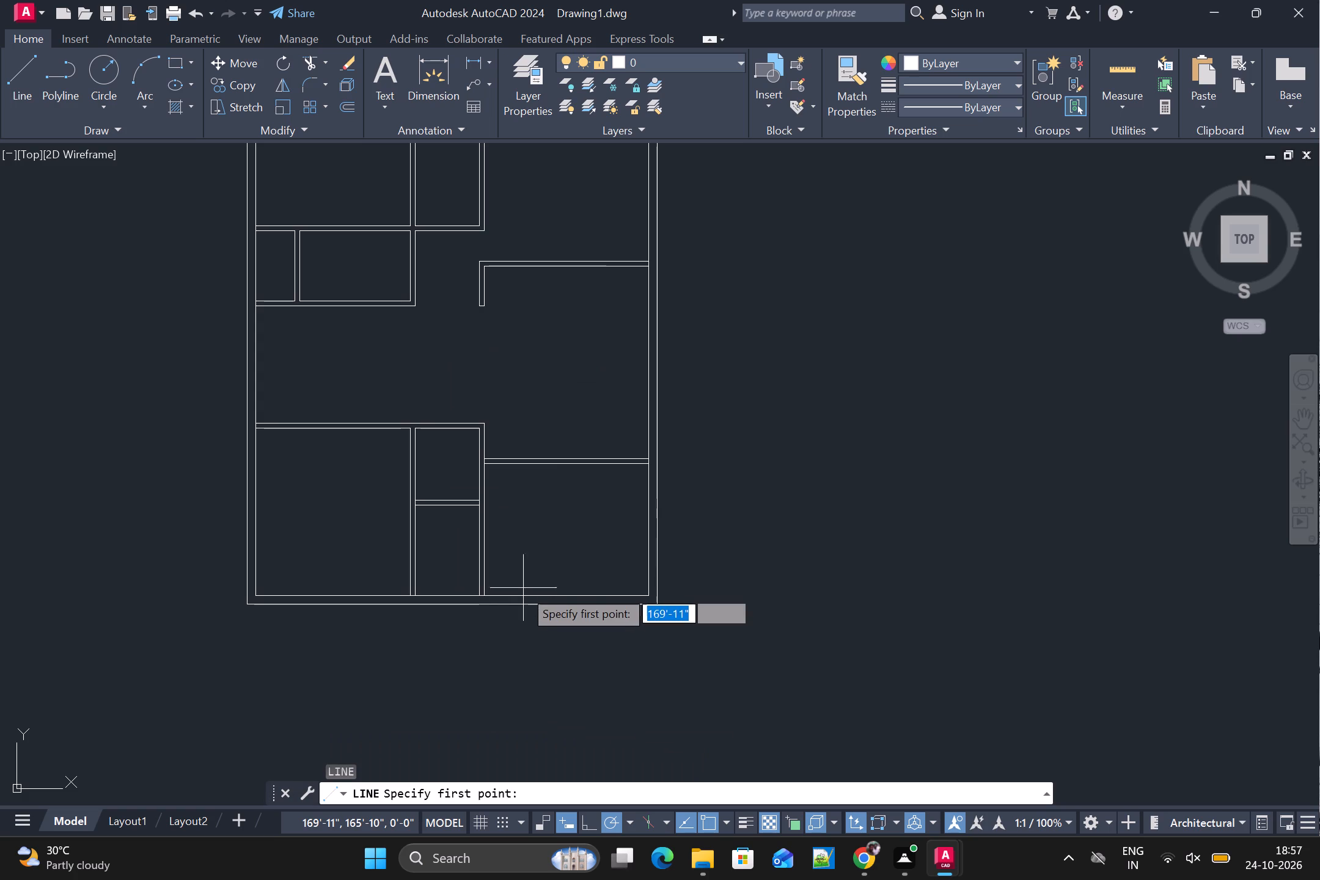
{"action": "scroll", "coordinate": [649, 621], "scroll_direction": "up", "scroll_amount": 2}
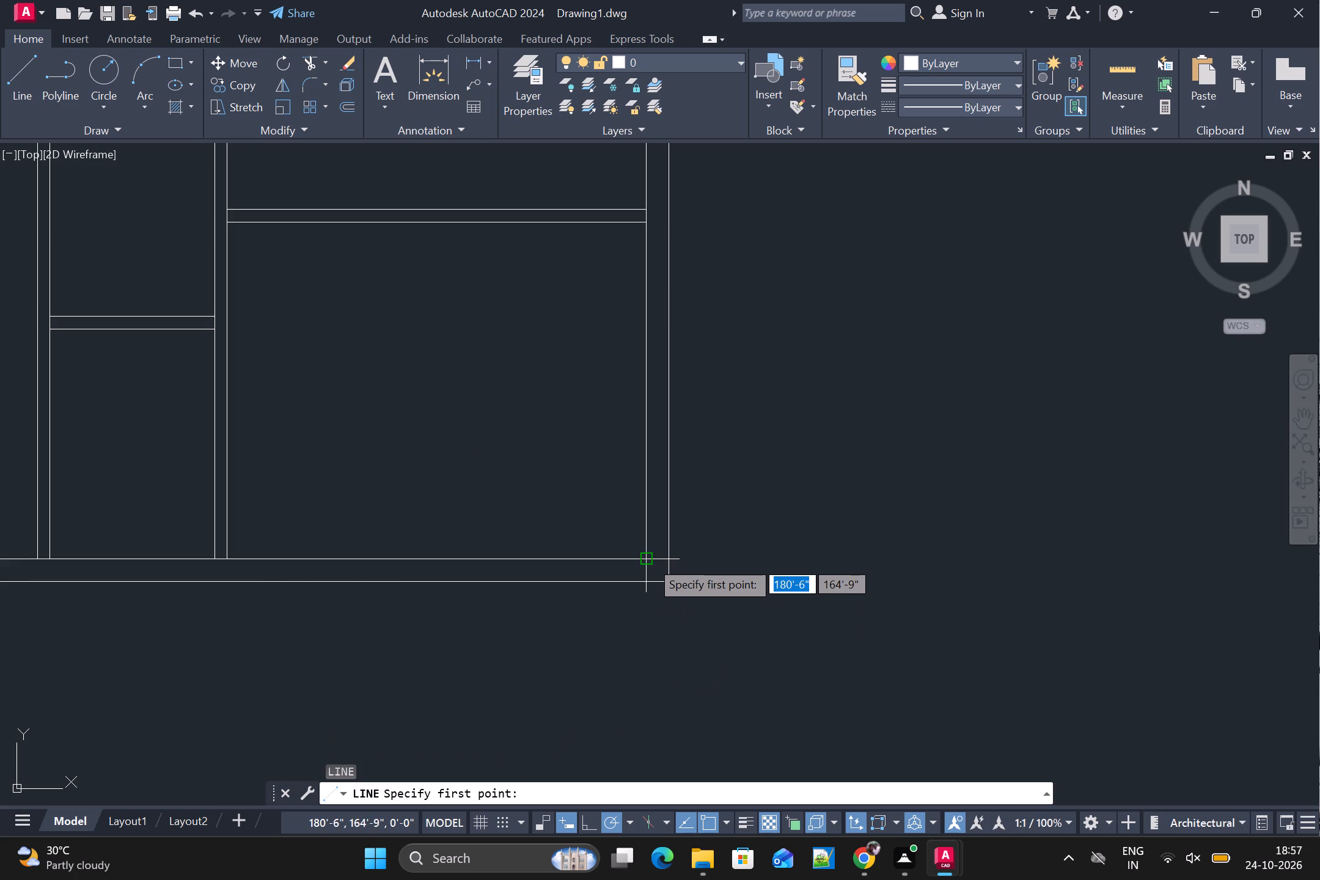
{"action": "left_click", "coordinate": [650, 557]}
{"action": "left_click", "coordinate": [650, 571]}
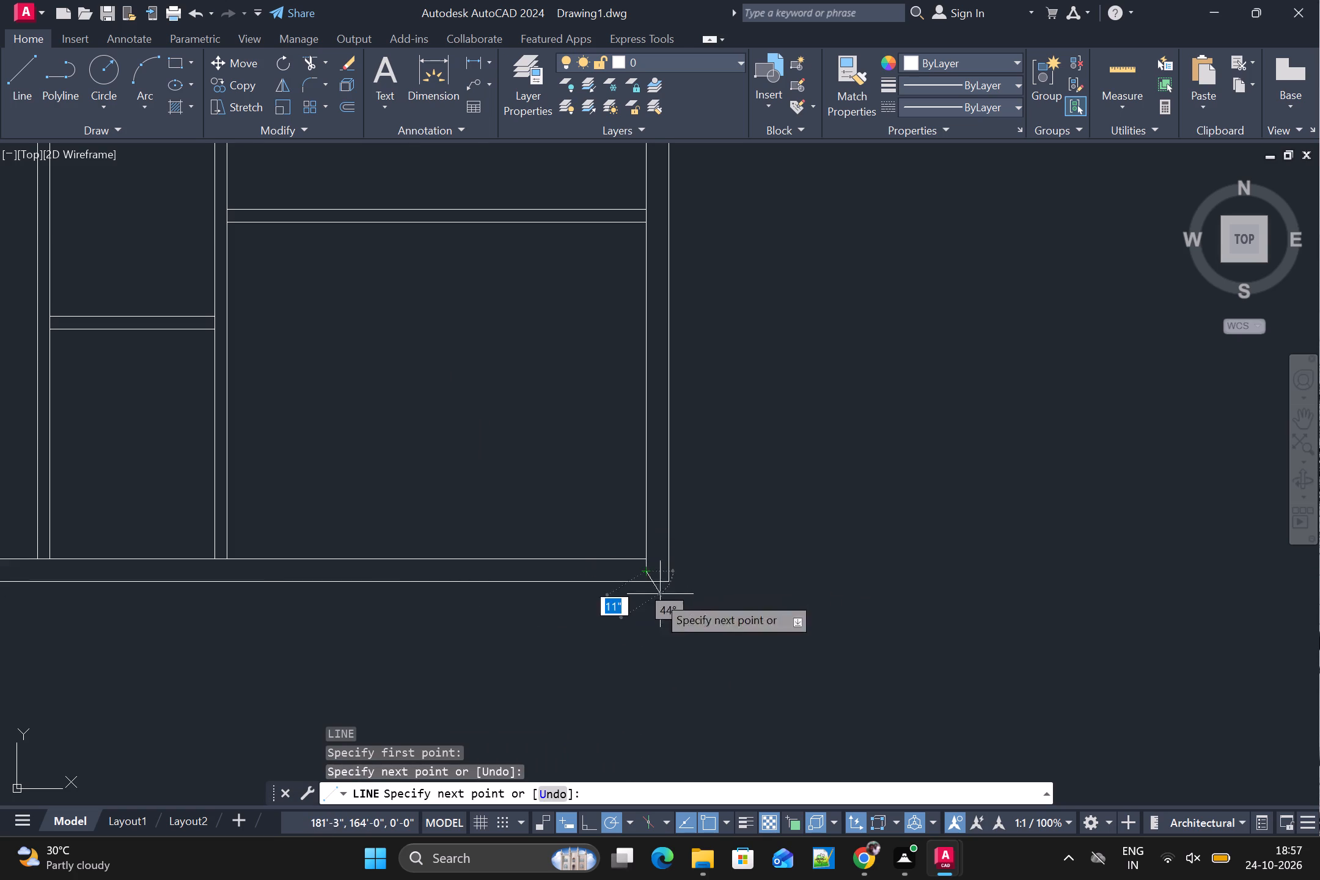
{"action": "scroll", "coordinate": [628, 598], "scroll_direction": "up", "scroll_amount": 3}
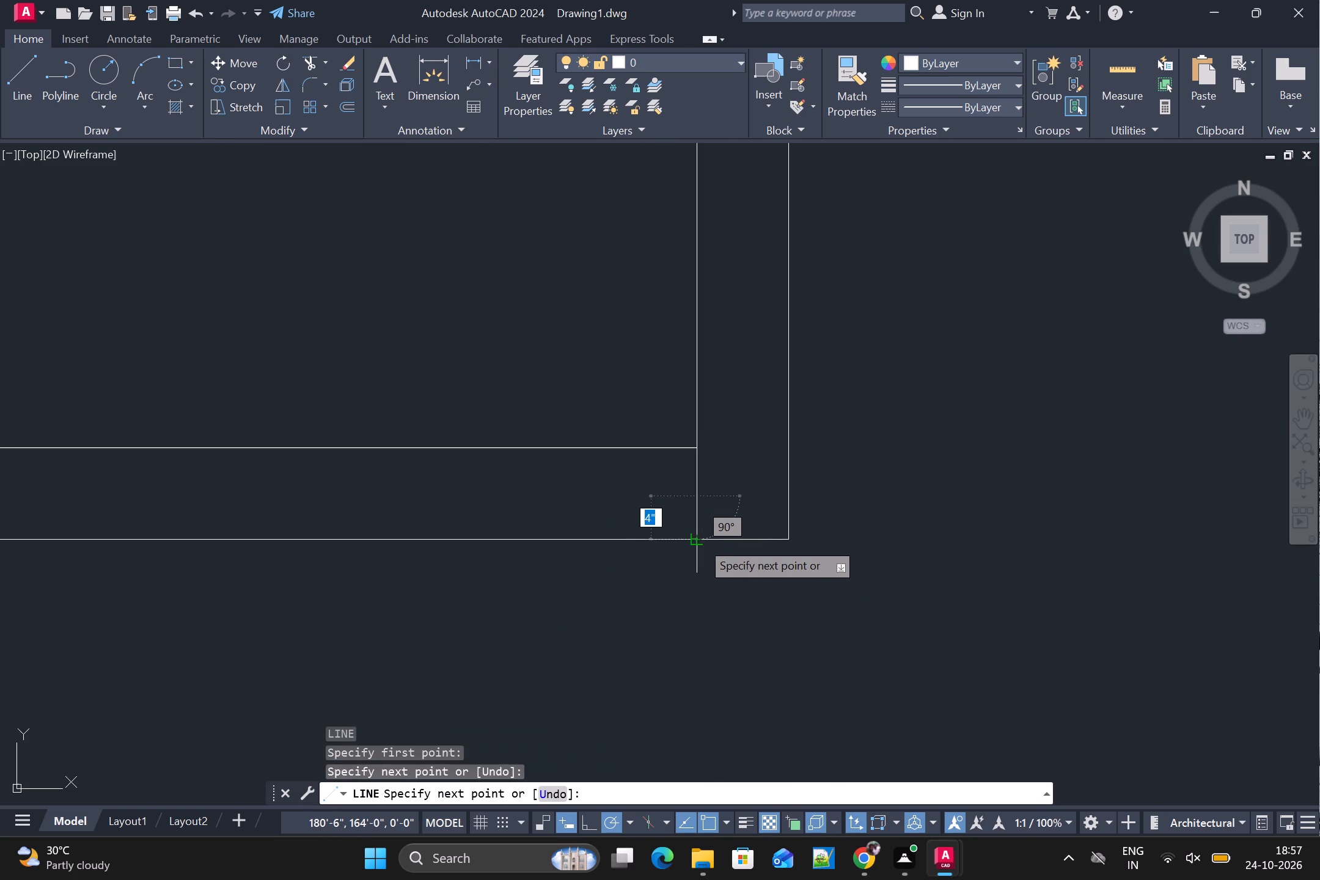
{"action": "left_click", "coordinate": [700, 541]}
{"action": "key", "text": "space"}
Draw a line across the bottom outer wall's thickness, extending the right face of the lower-middle room's right partition.
{"action": "scroll", "coordinate": [719, 575], "scroll_direction": "down", "scroll_amount": 3}
{"action": "key", "text": "space"}
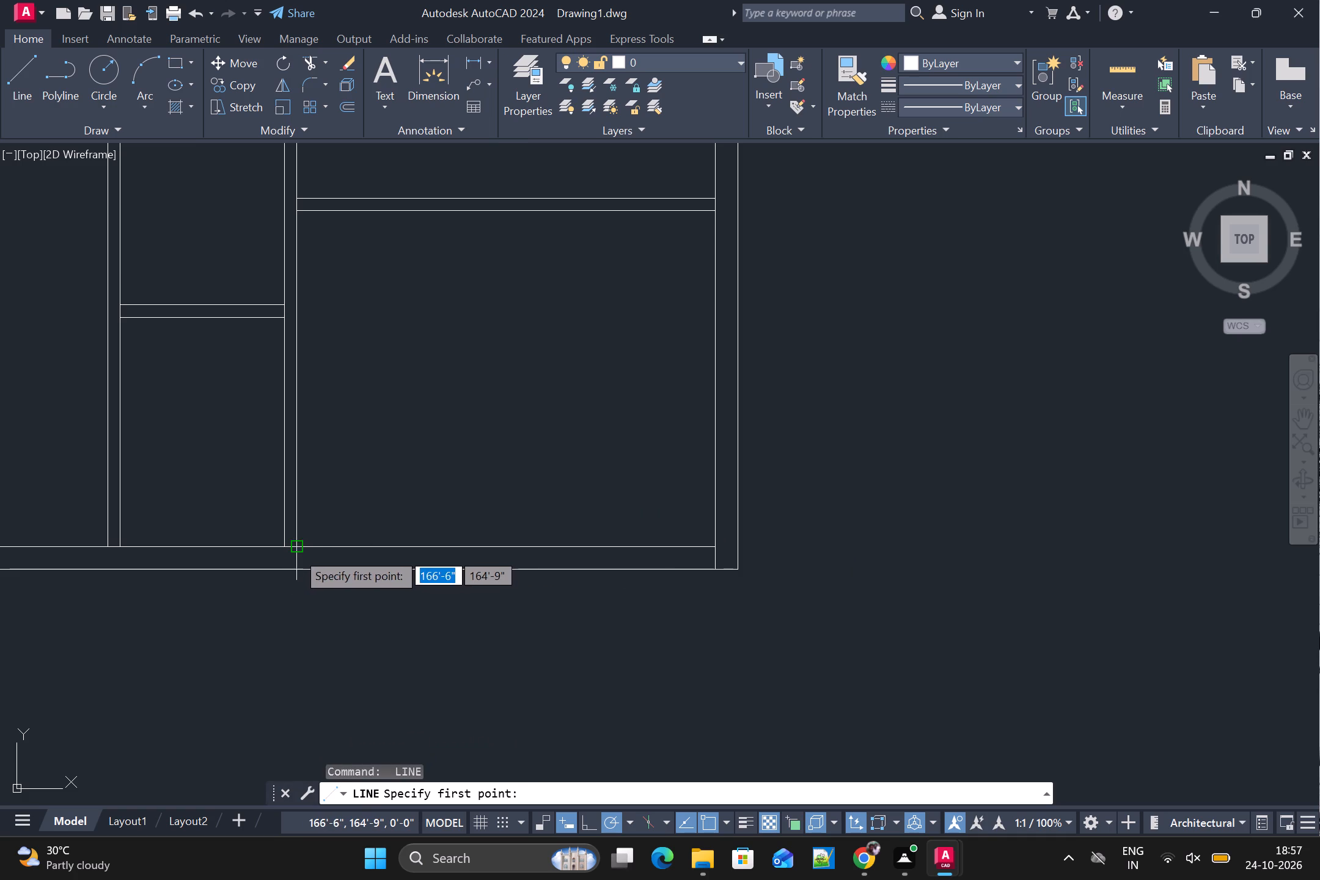
{"action": "left_click", "coordinate": [299, 550]}
{"action": "left_click", "coordinate": [299, 571]}
{"action": "key", "text": "space"}
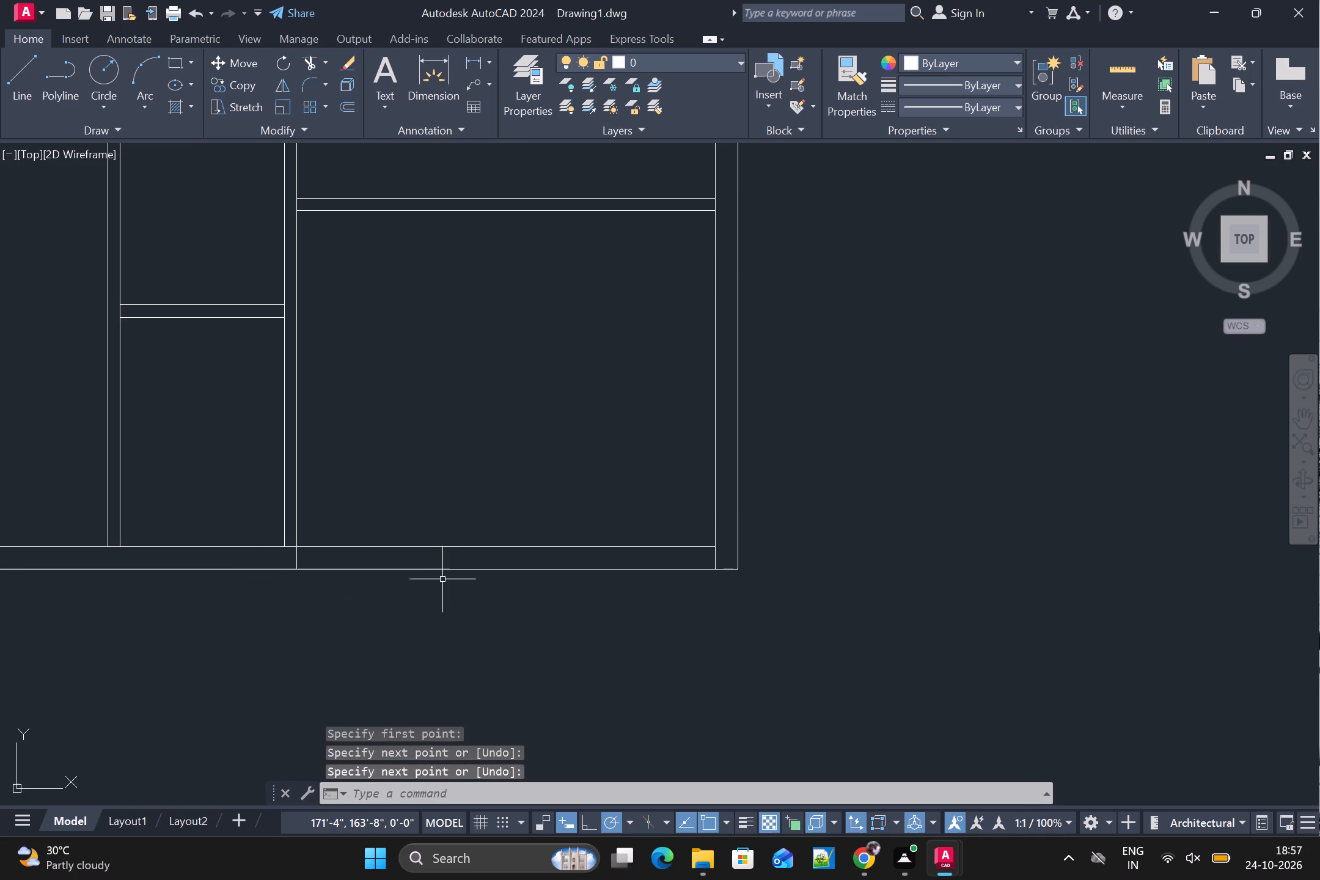
Trim both bottom outer wall lines between the two new cross lines to open the lower-right area, then end Trim.
{"action": "scroll", "coordinate": [445, 579], "scroll_direction": "down", "scroll_amount": 1}
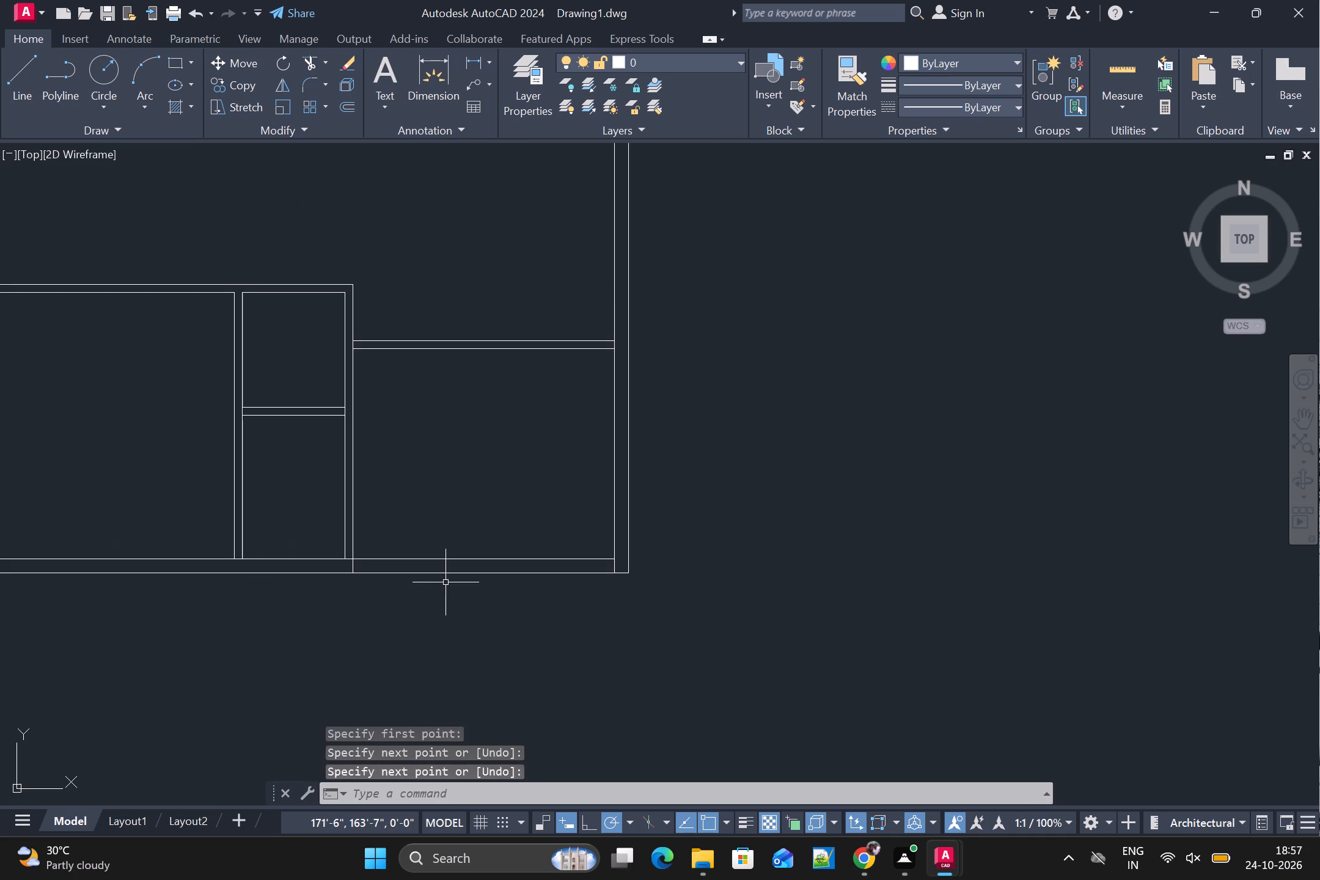
{"action": "key", "text": "t"}
{"action": "key", "text": "r"}
{"action": "key", "text": "space"}
{"action": "left_click_drag", "start_coordinate": [513, 532], "coordinate": [491, 603]}
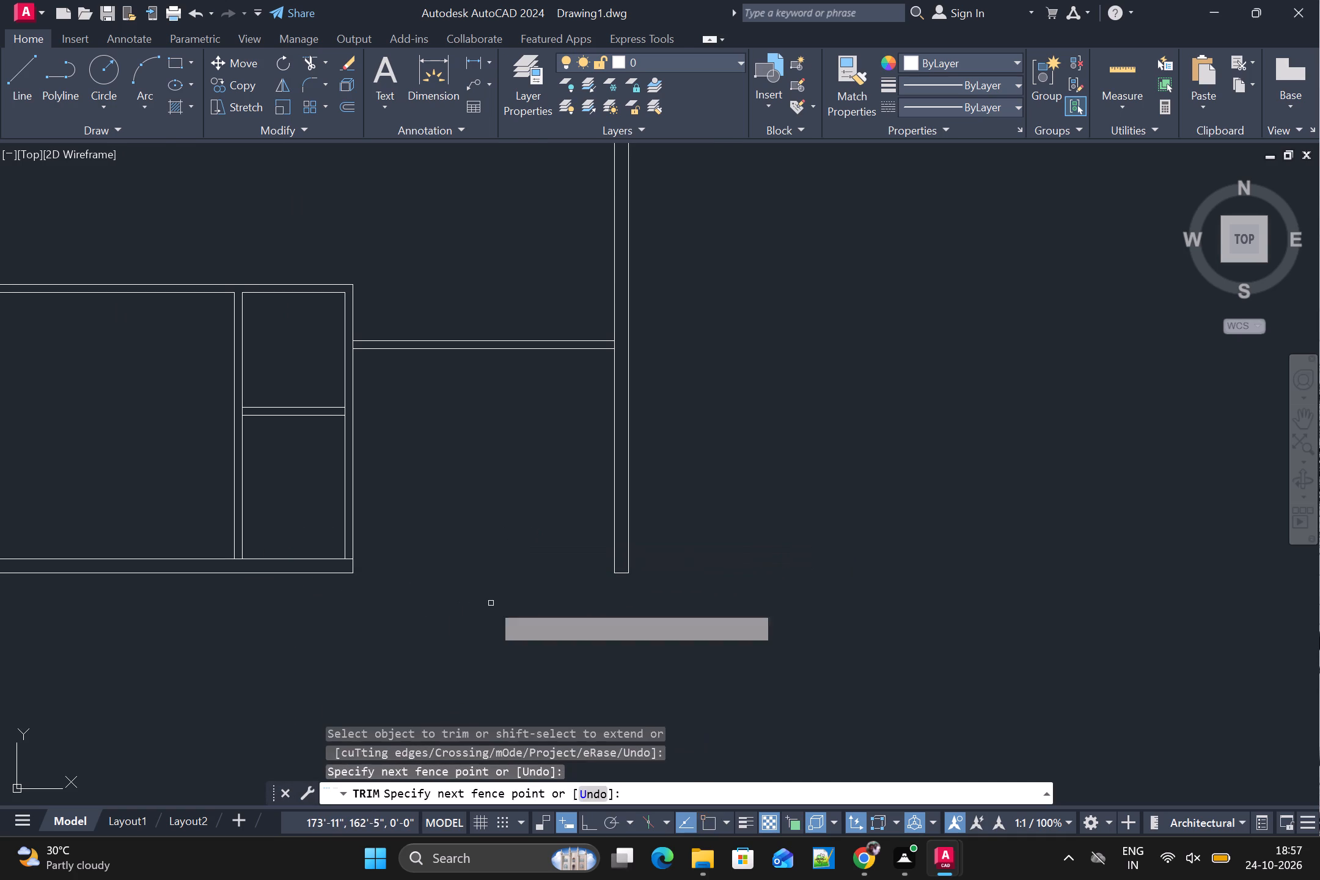
{"action": "scroll", "coordinate": [485, 612], "scroll_direction": "down", "scroll_amount": 1}
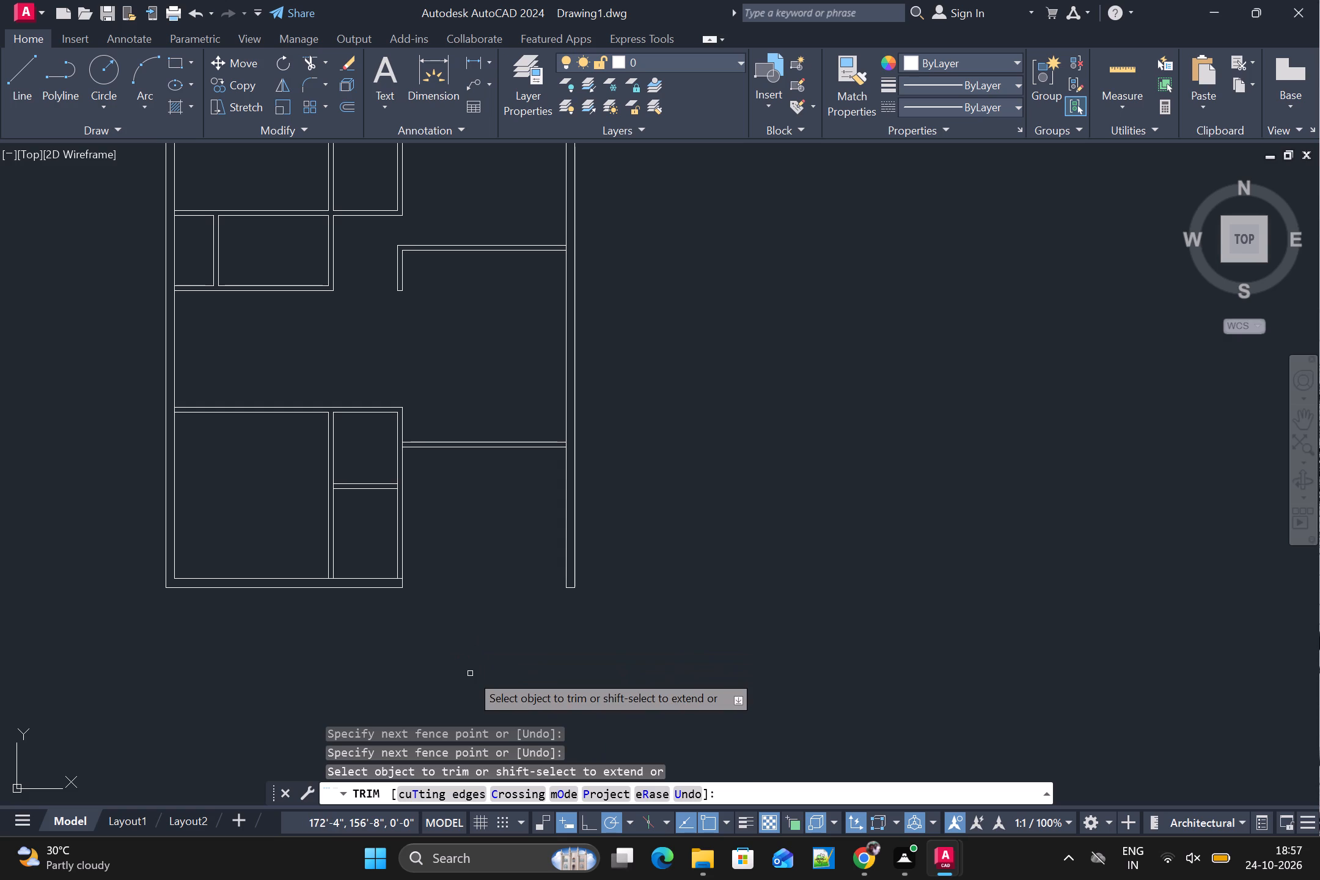
{"action": "key", "text": "l"}
{"action": "key", "text": "Return"}
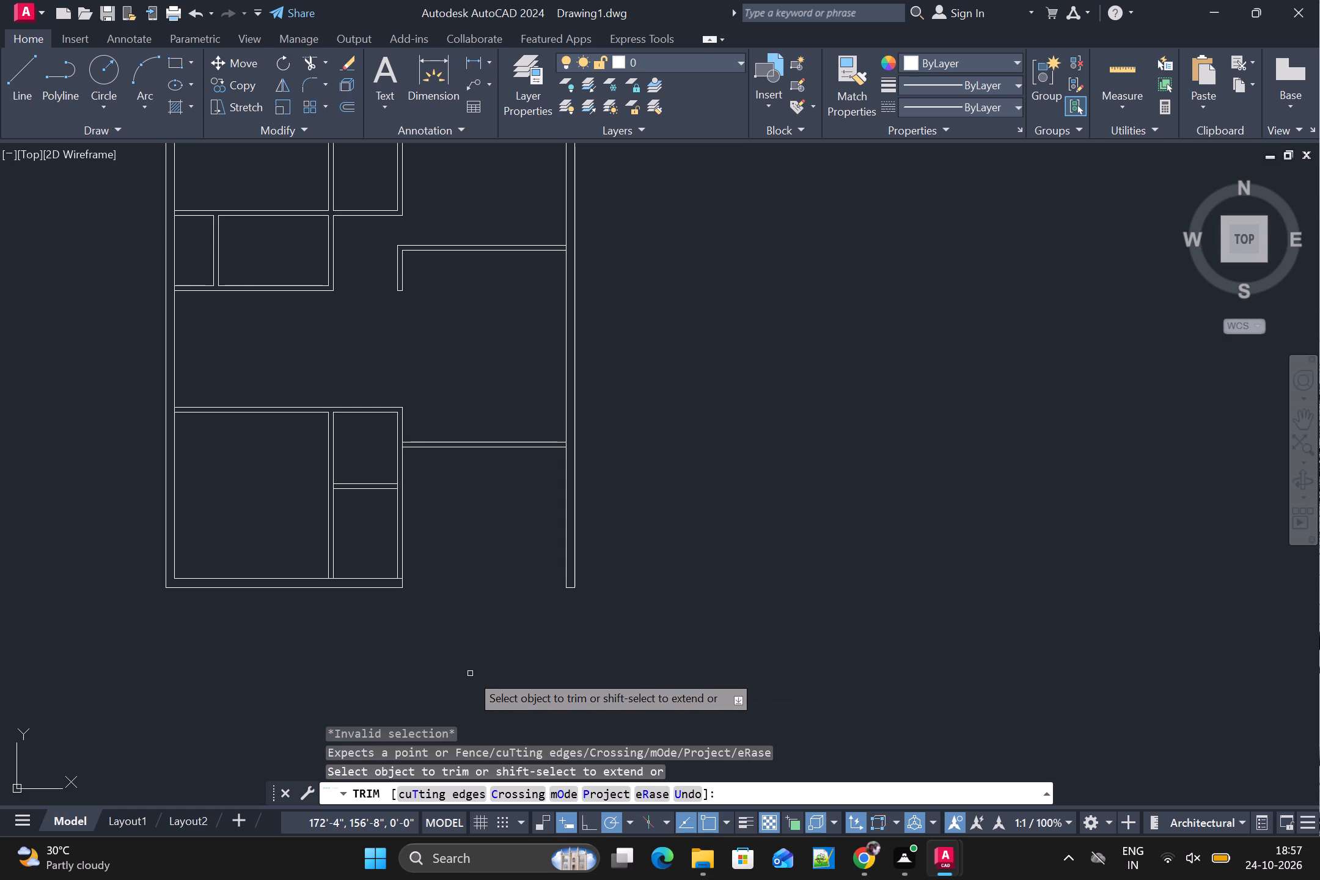
{"action": "key", "text": "Escape"}
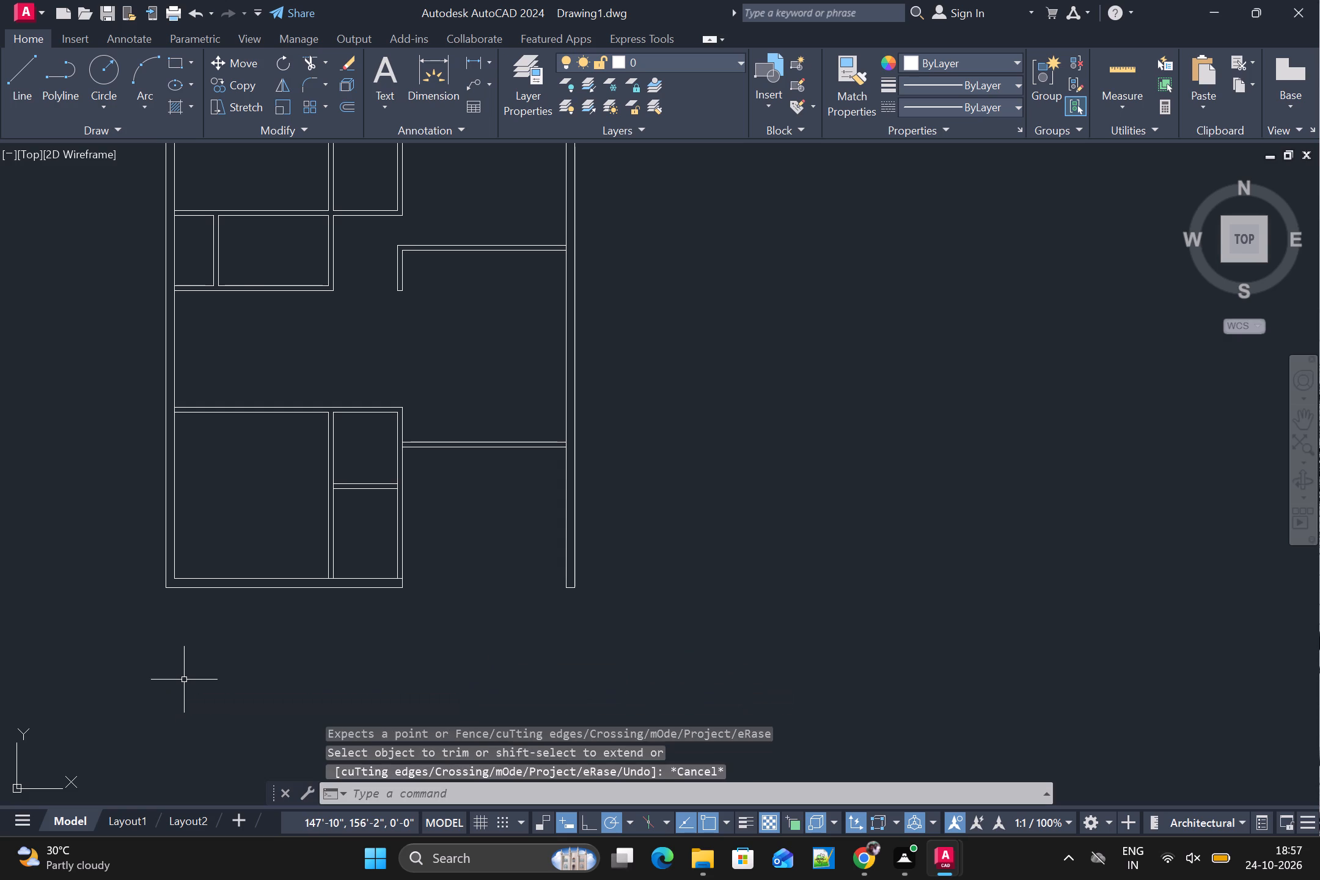
Draw a three-segment outline below the lower-right opening, about 6' down from the bottom wall, 17' across and up to the right wall's end midpoint.
{"action": "key", "text": "l"}
{"action": "key", "text": "Return"}
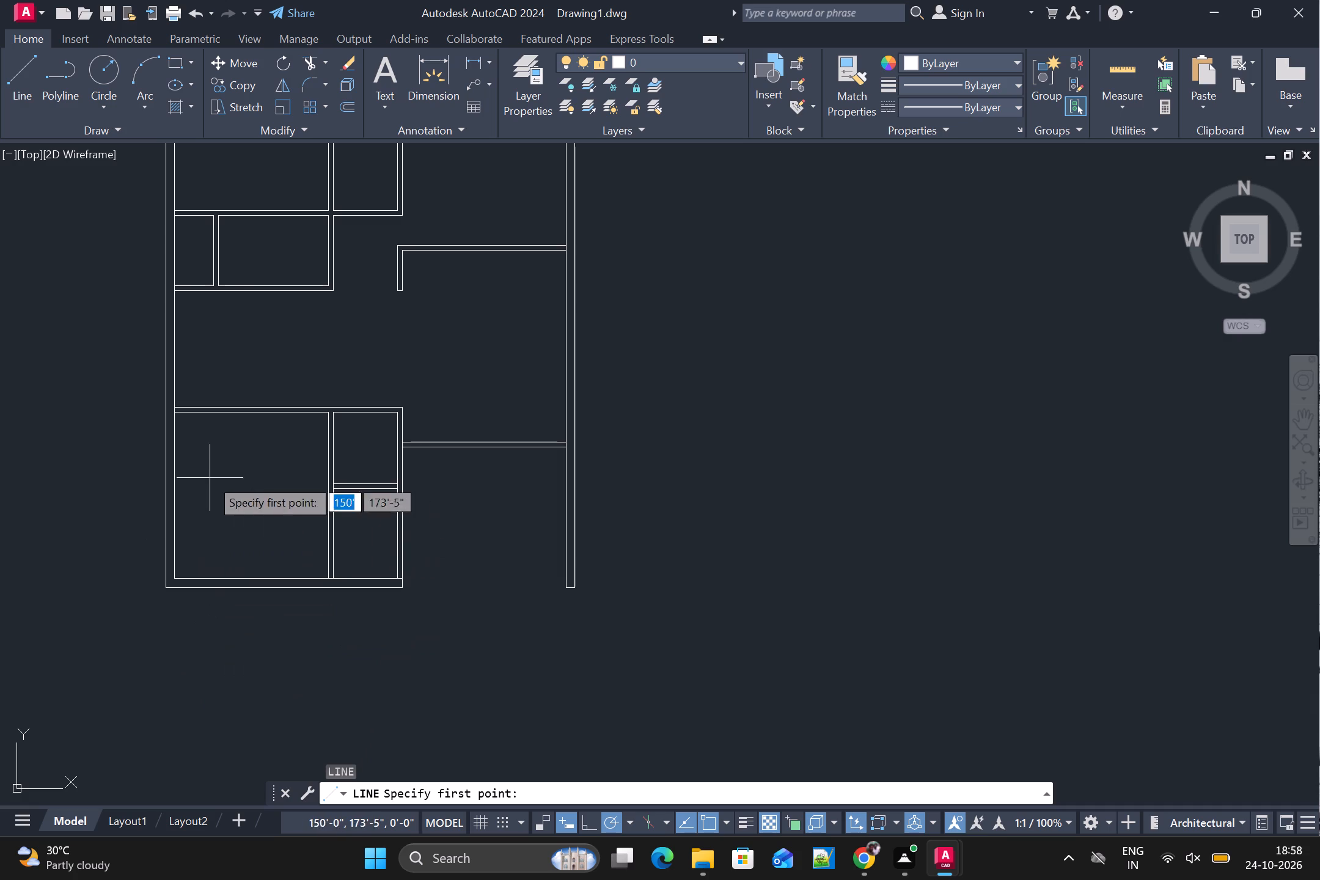
{"action": "scroll", "coordinate": [304, 598], "scroll_direction": "up", "scroll_amount": 1}
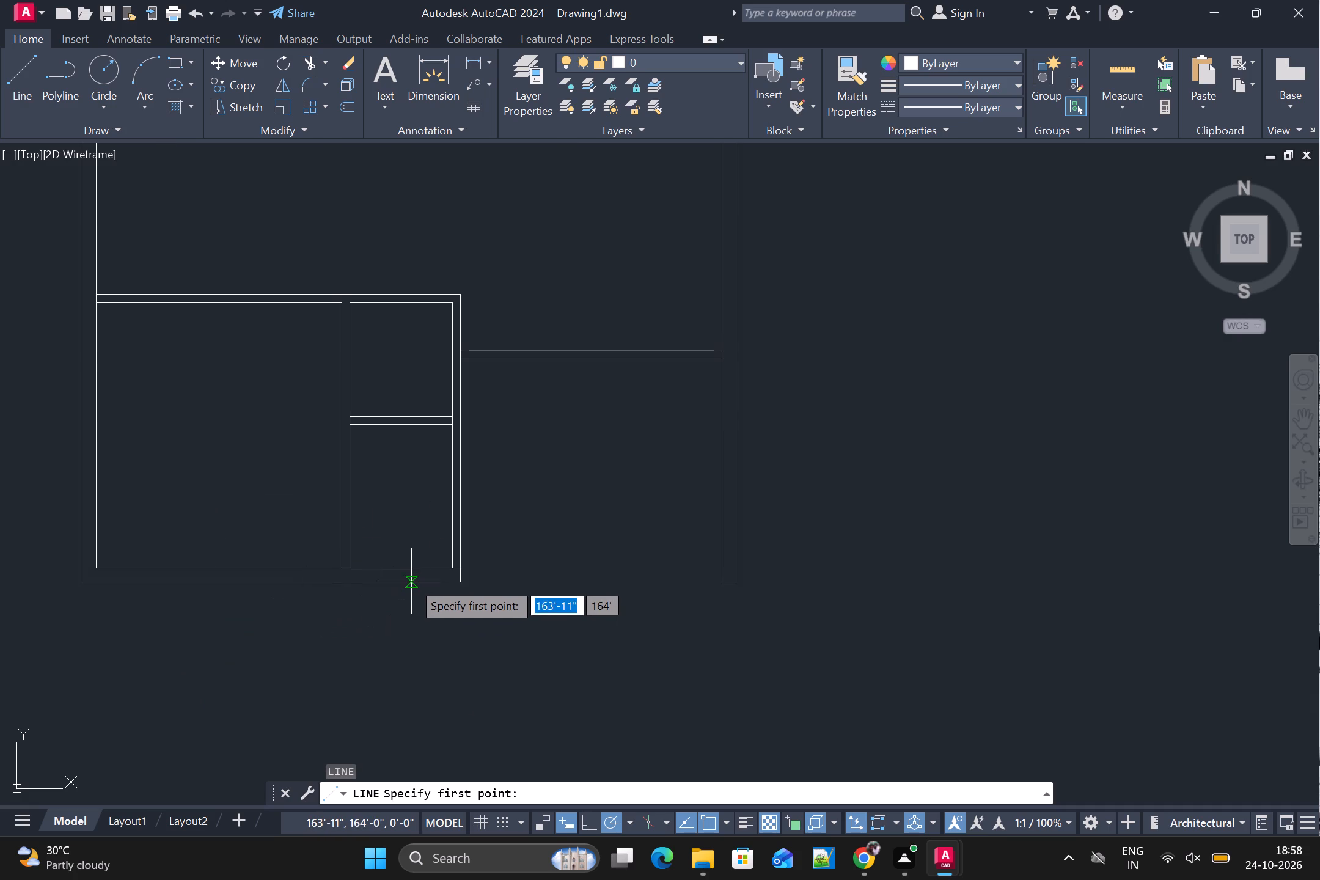
{"action": "left_click", "coordinate": [411, 581]}
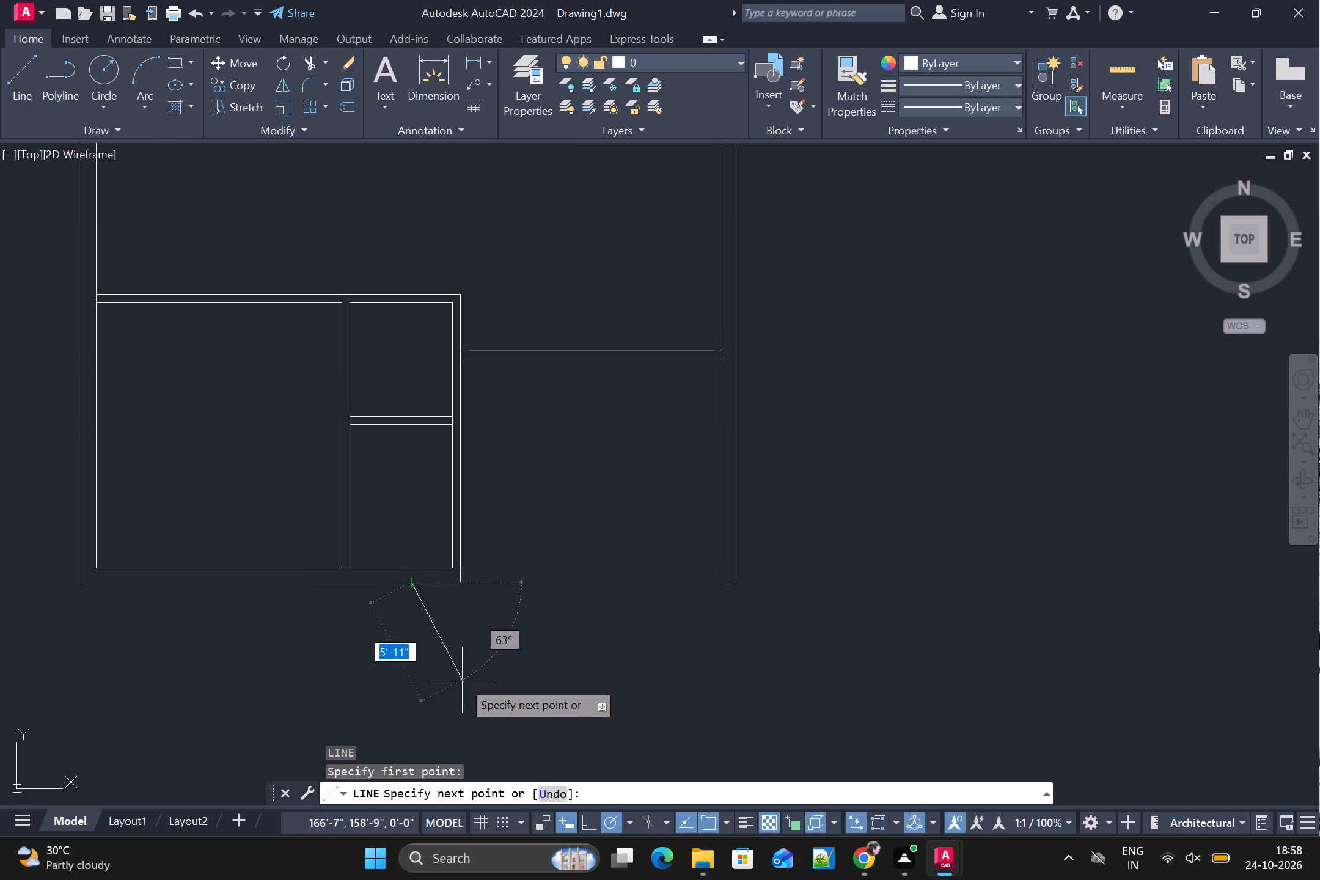
{"action": "left_click", "coordinate": [417, 695]}
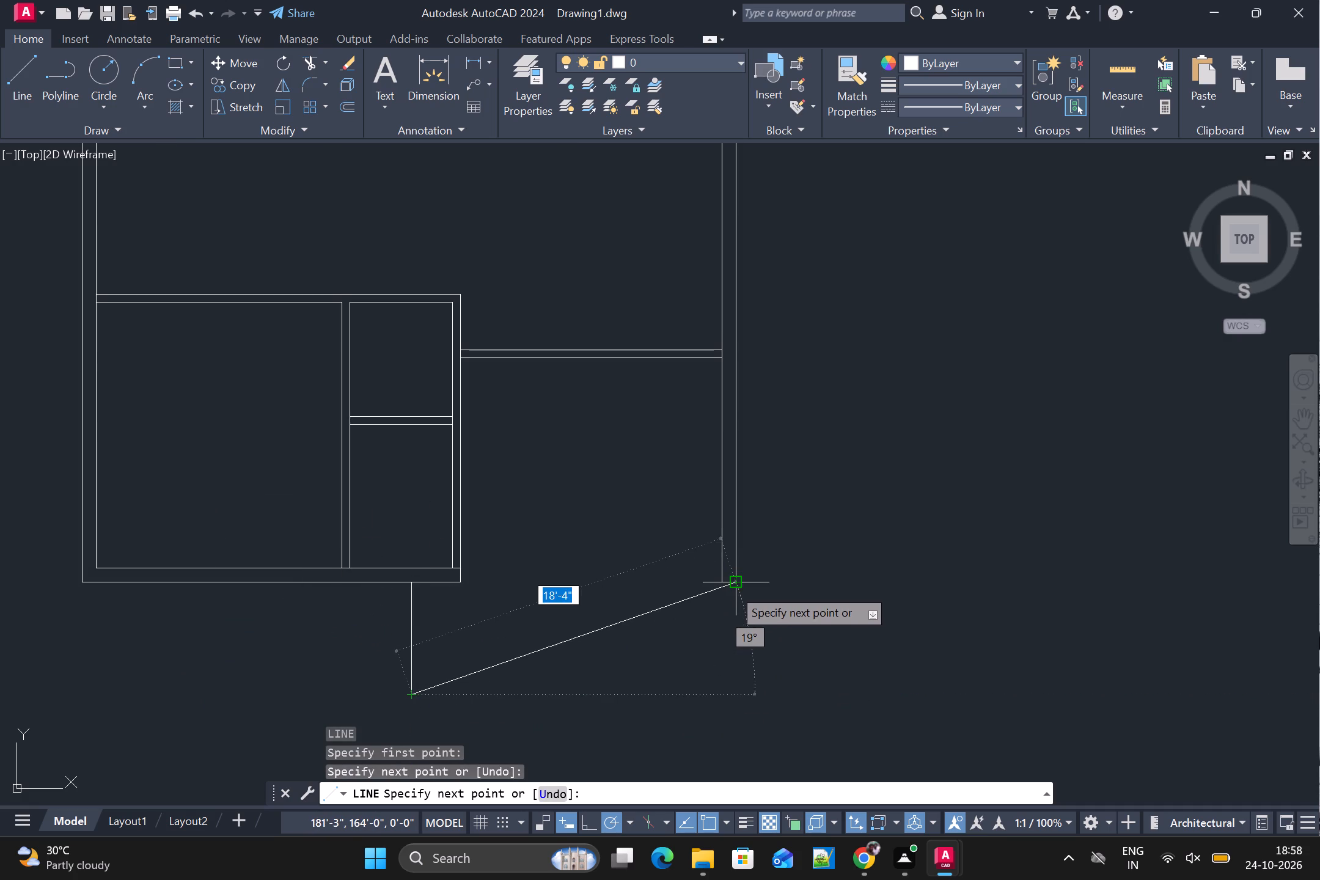
{"action": "scroll", "coordinate": [732, 590], "scroll_direction": "up", "scroll_amount": 2}
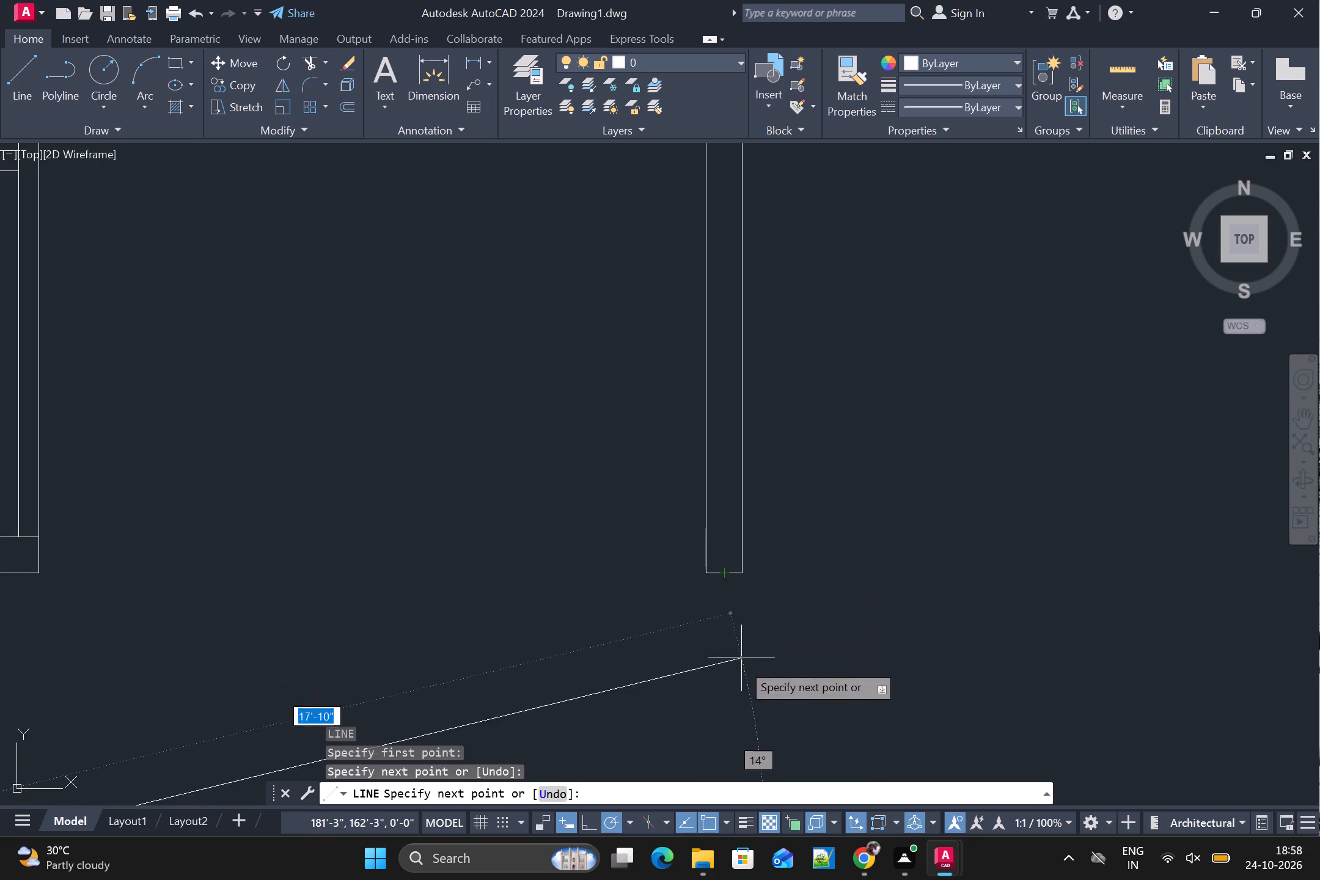
{"action": "scroll", "coordinate": [725, 768], "scroll_direction": "down", "scroll_amount": 5}
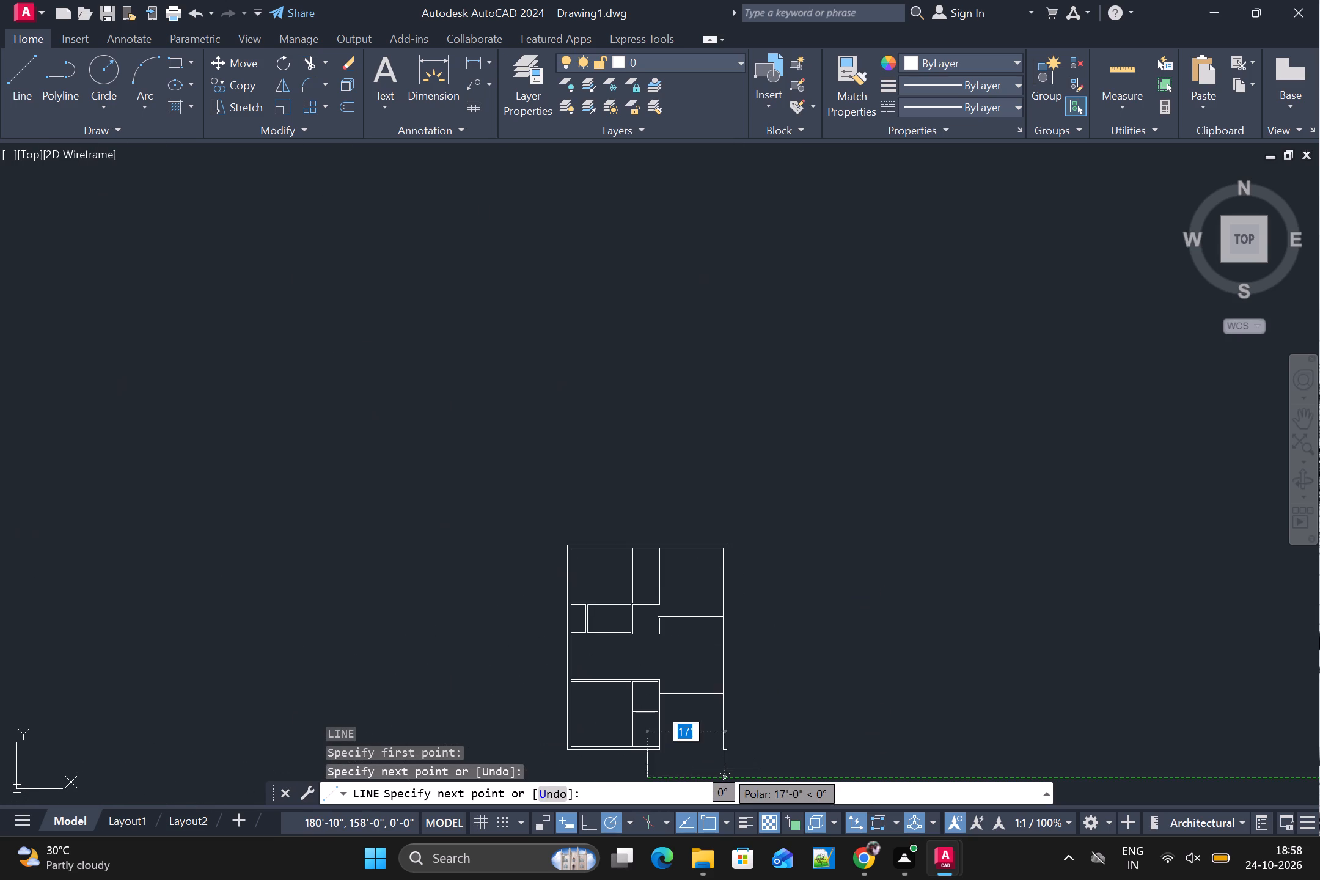
{"action": "middle_click_drag", "start_coordinate": [724, 766], "coordinate": [703, 617]}
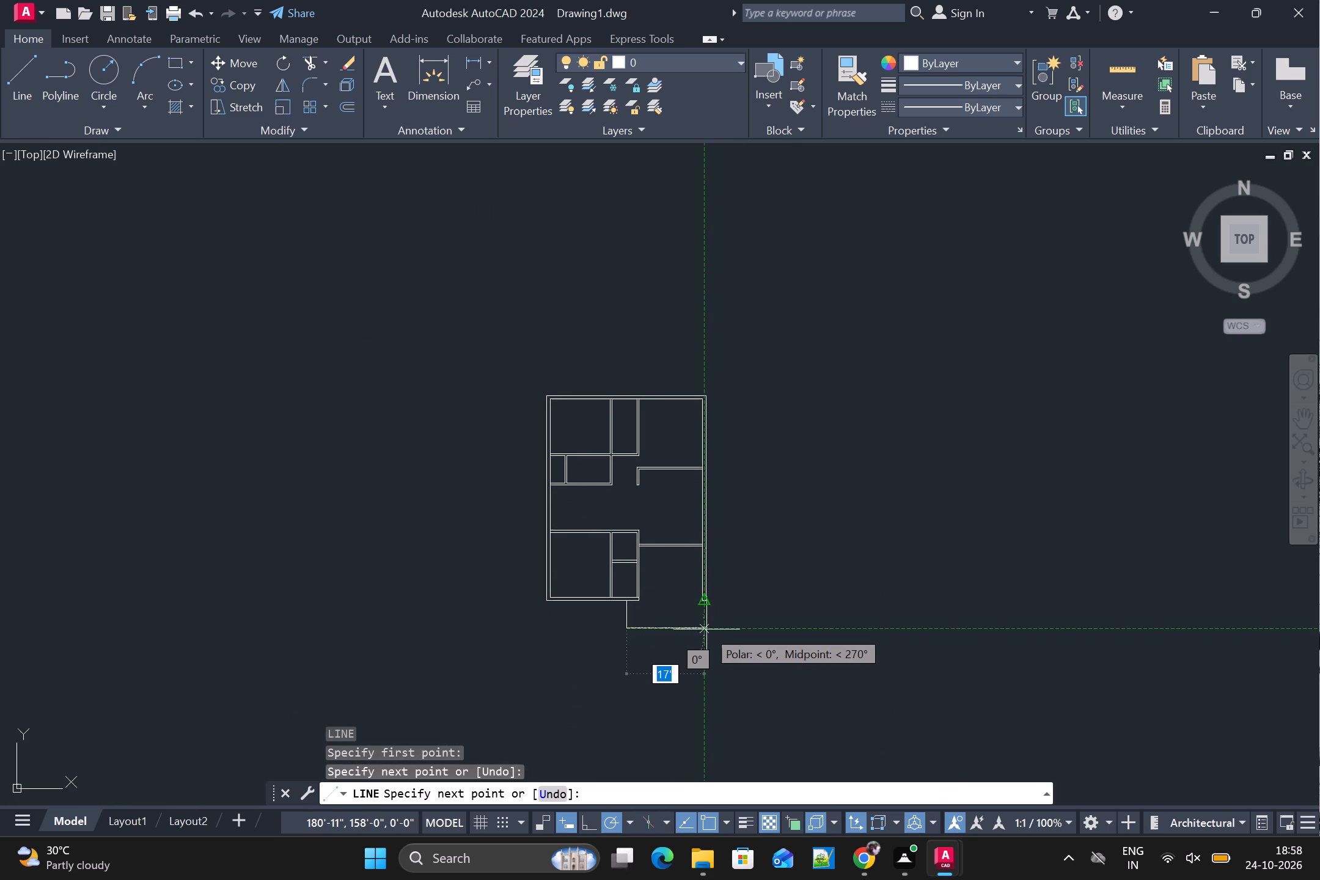
{"action": "left_click", "coordinate": [706, 629]}
{"action": "scroll", "coordinate": [700, 607], "scroll_direction": "up", "scroll_amount": 2}
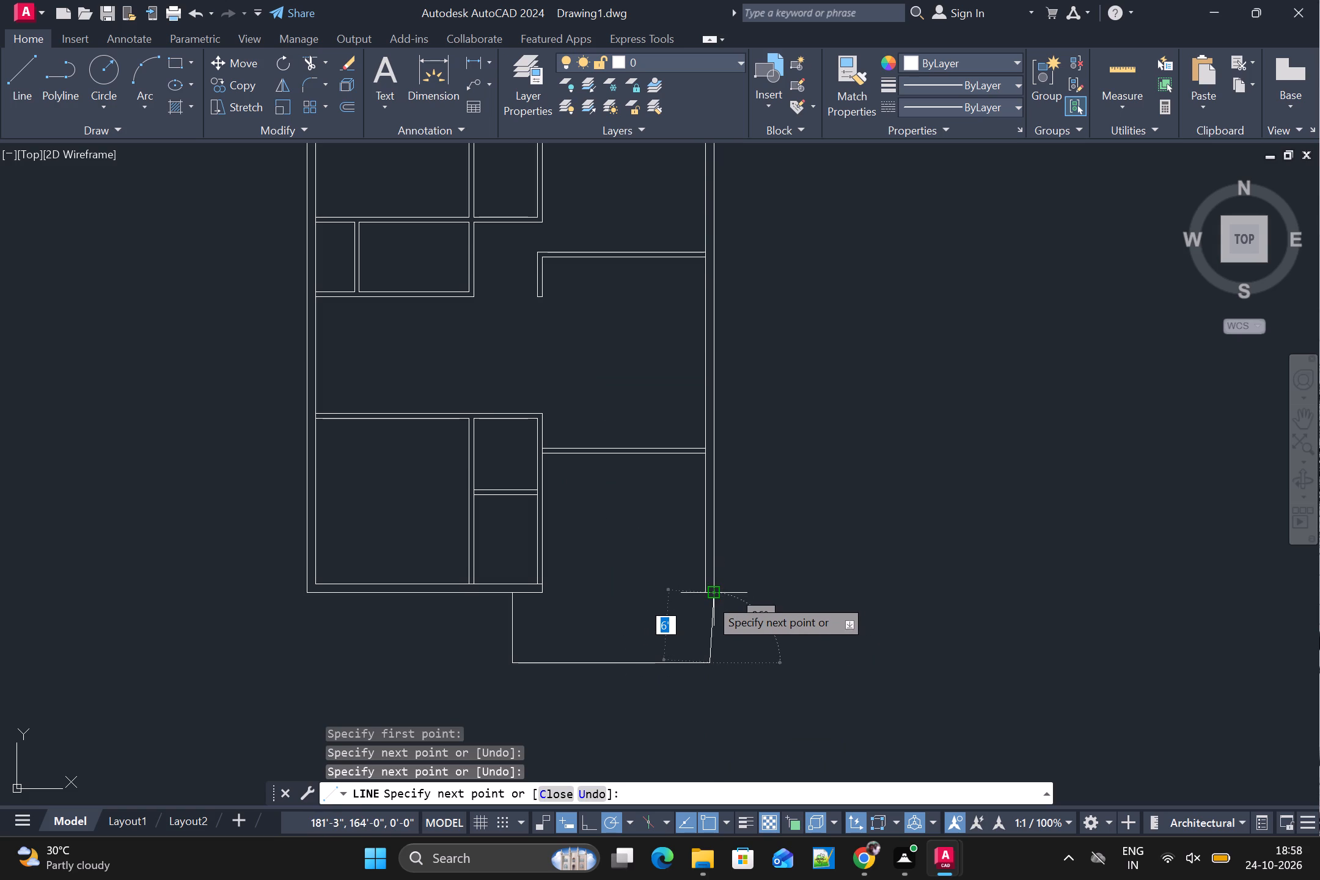
{"action": "scroll", "coordinate": [709, 598], "scroll_direction": "up", "scroll_amount": 4}
{"action": "left_click", "coordinate": [708, 584]}
{"action": "scroll", "coordinate": [716, 637], "scroll_direction": "down", "scroll_amount": 4}
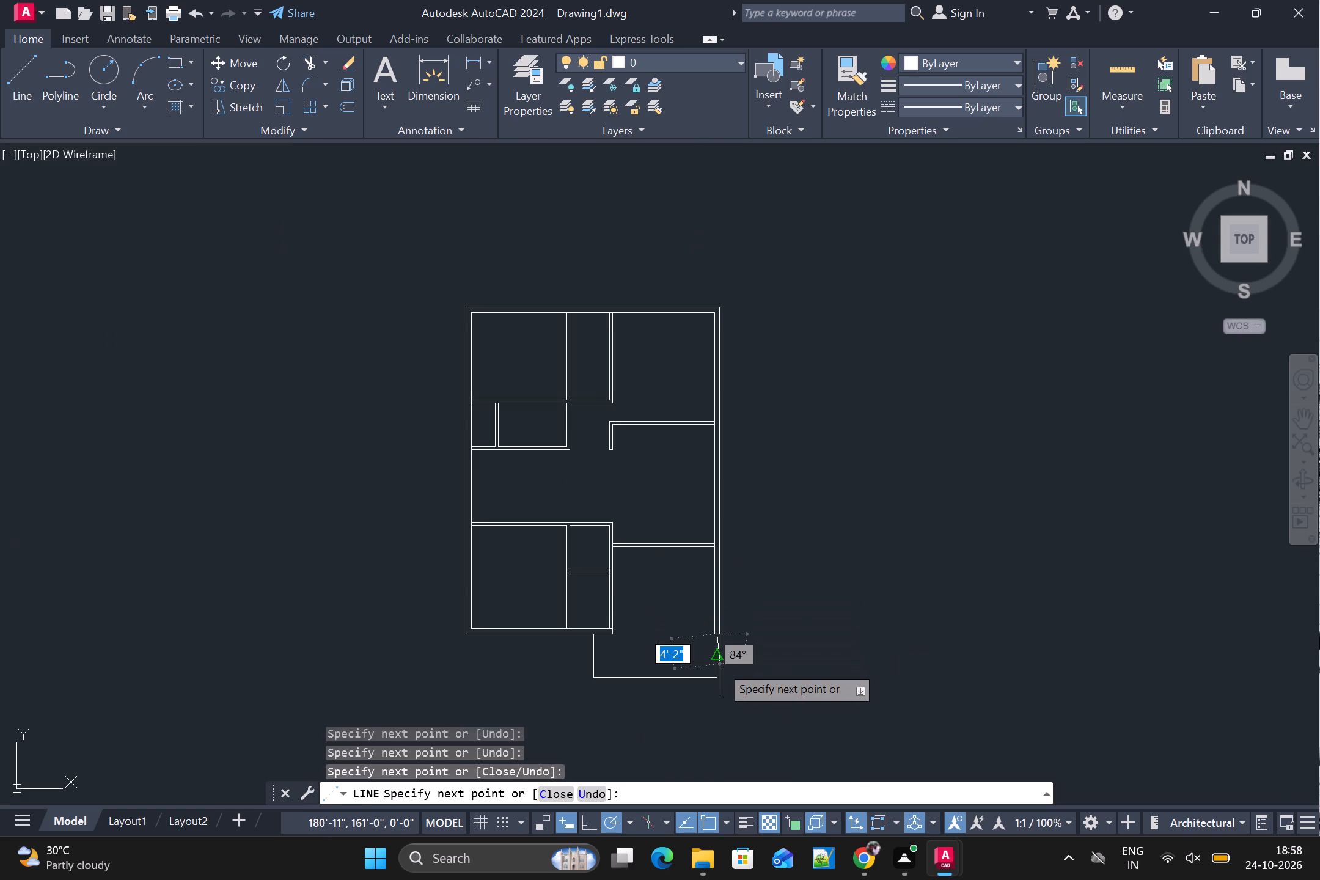
{"action": "key", "text": "space"}
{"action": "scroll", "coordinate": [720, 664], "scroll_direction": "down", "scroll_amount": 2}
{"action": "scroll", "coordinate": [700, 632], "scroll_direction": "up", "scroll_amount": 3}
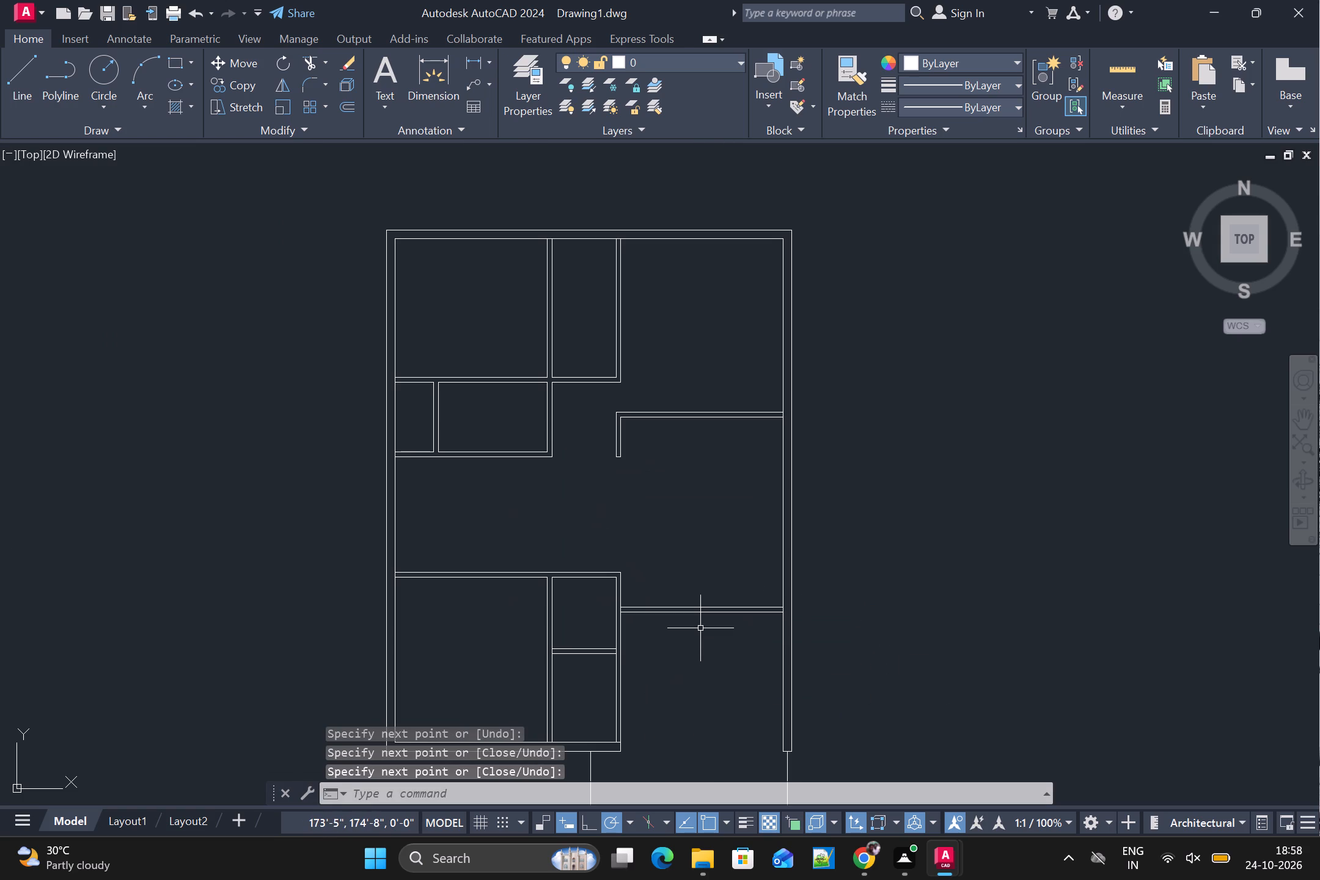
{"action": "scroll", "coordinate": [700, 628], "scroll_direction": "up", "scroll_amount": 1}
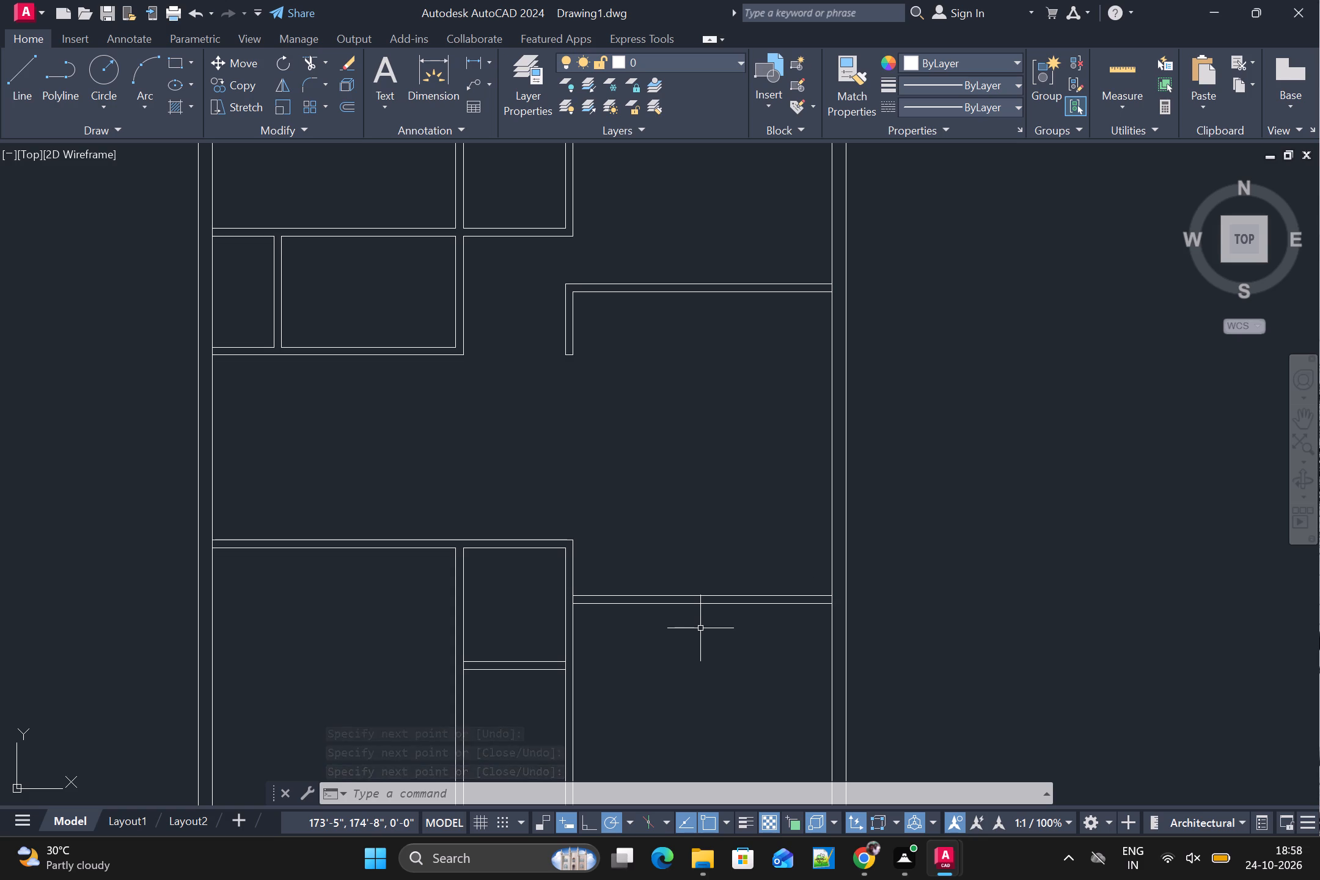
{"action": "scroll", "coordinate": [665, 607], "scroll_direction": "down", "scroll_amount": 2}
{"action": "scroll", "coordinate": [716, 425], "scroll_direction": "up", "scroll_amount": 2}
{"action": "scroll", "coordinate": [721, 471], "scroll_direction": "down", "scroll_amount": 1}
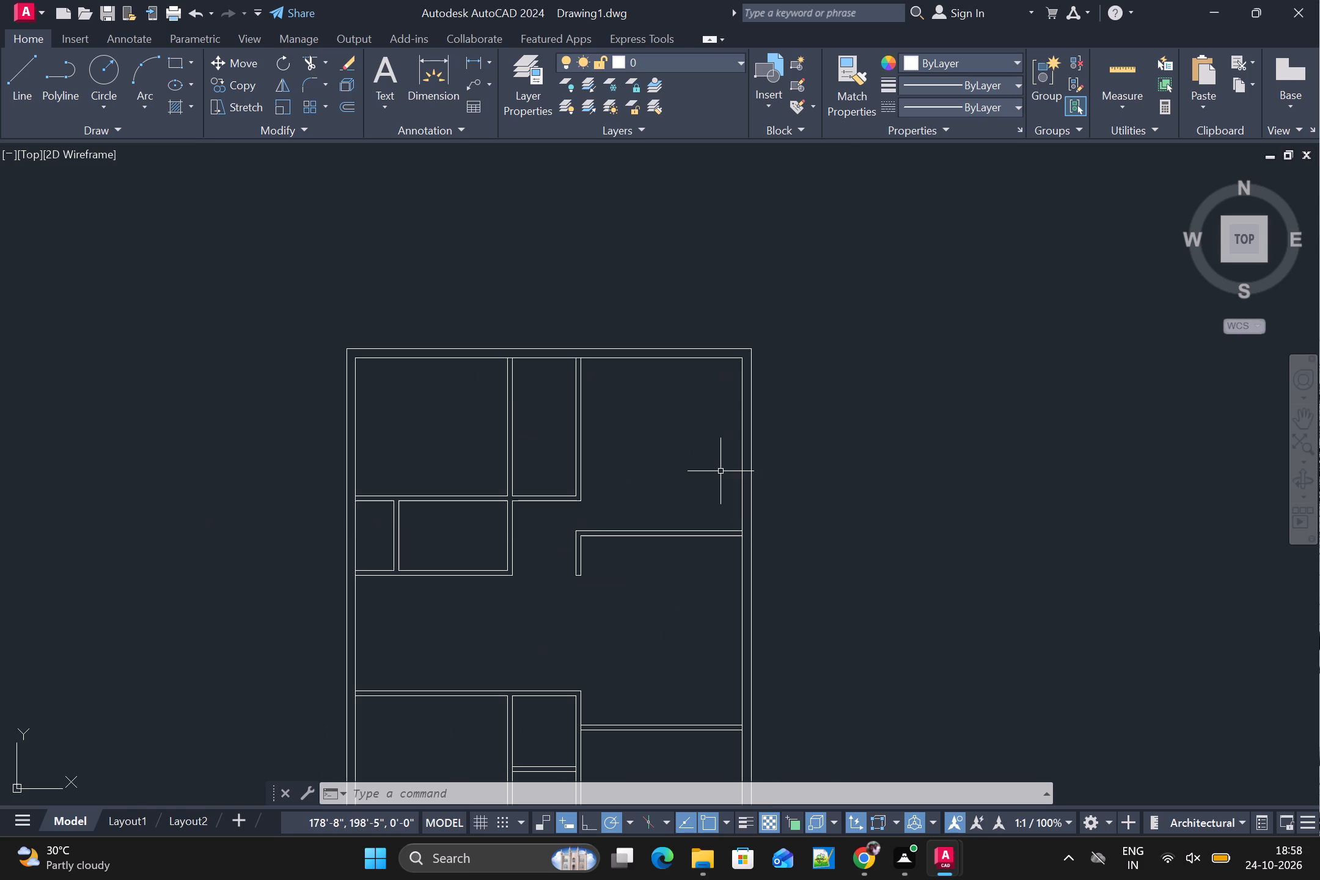
Switch from the drawing to another open window.
{"action": "key", "text": "alt+Tab"}
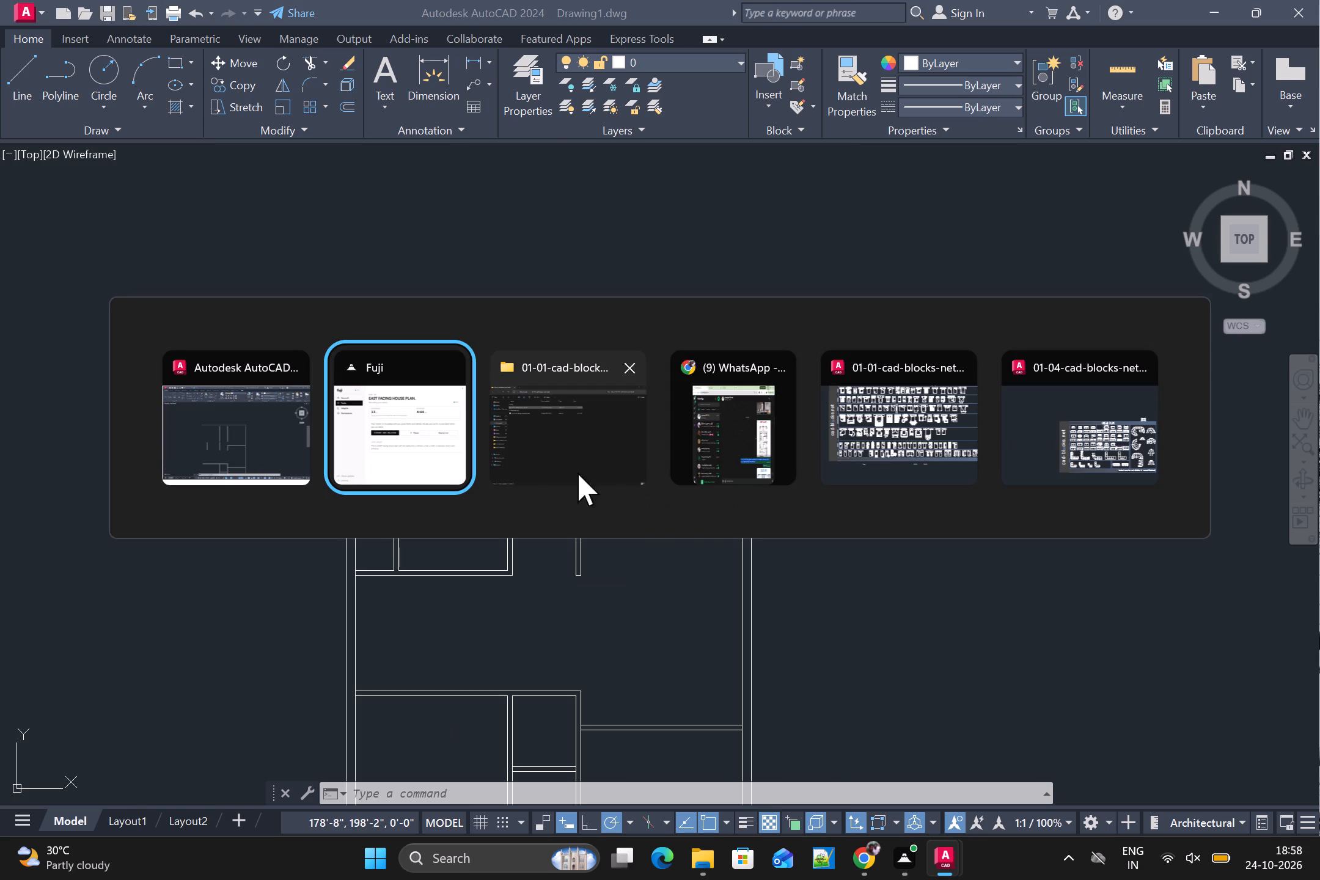
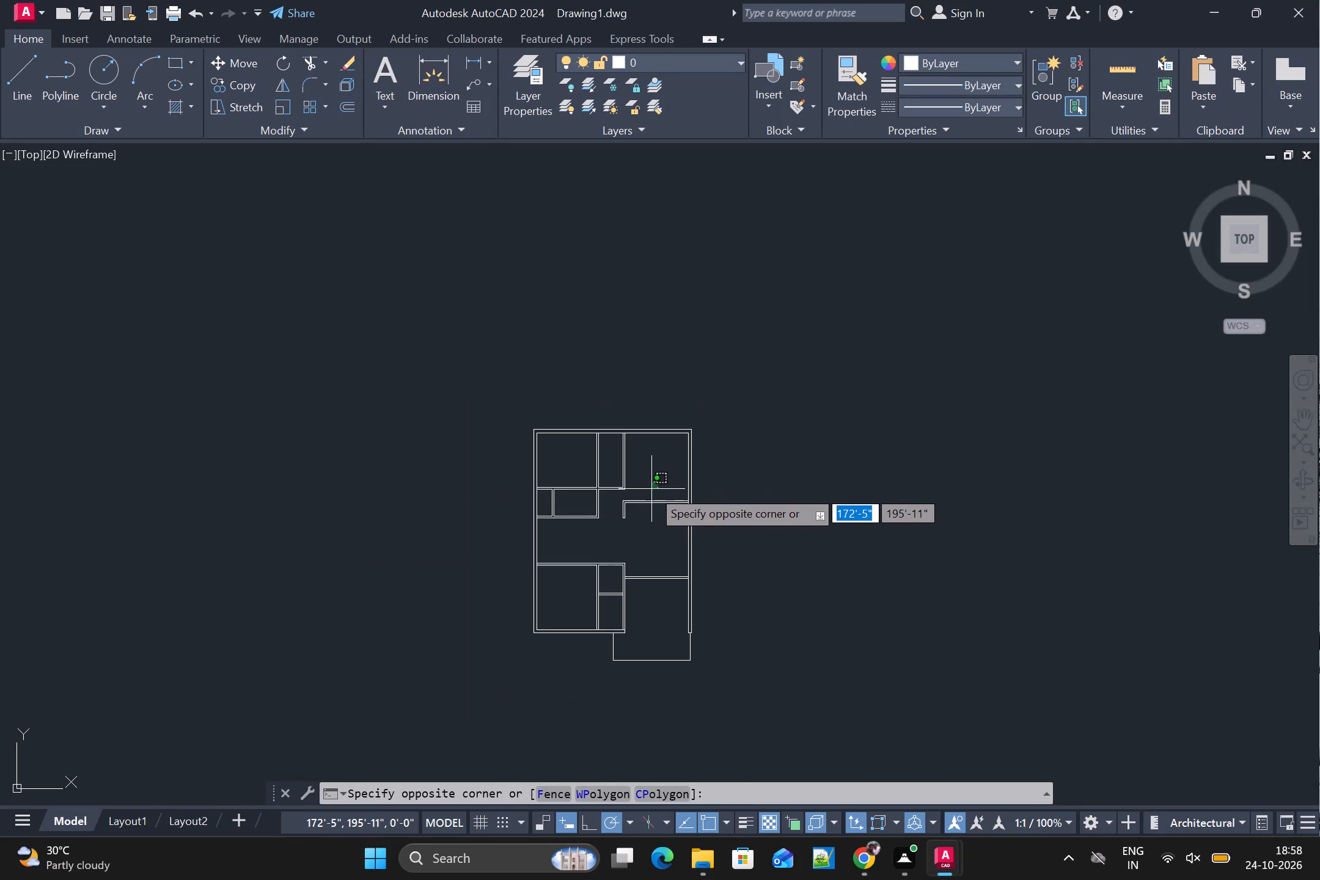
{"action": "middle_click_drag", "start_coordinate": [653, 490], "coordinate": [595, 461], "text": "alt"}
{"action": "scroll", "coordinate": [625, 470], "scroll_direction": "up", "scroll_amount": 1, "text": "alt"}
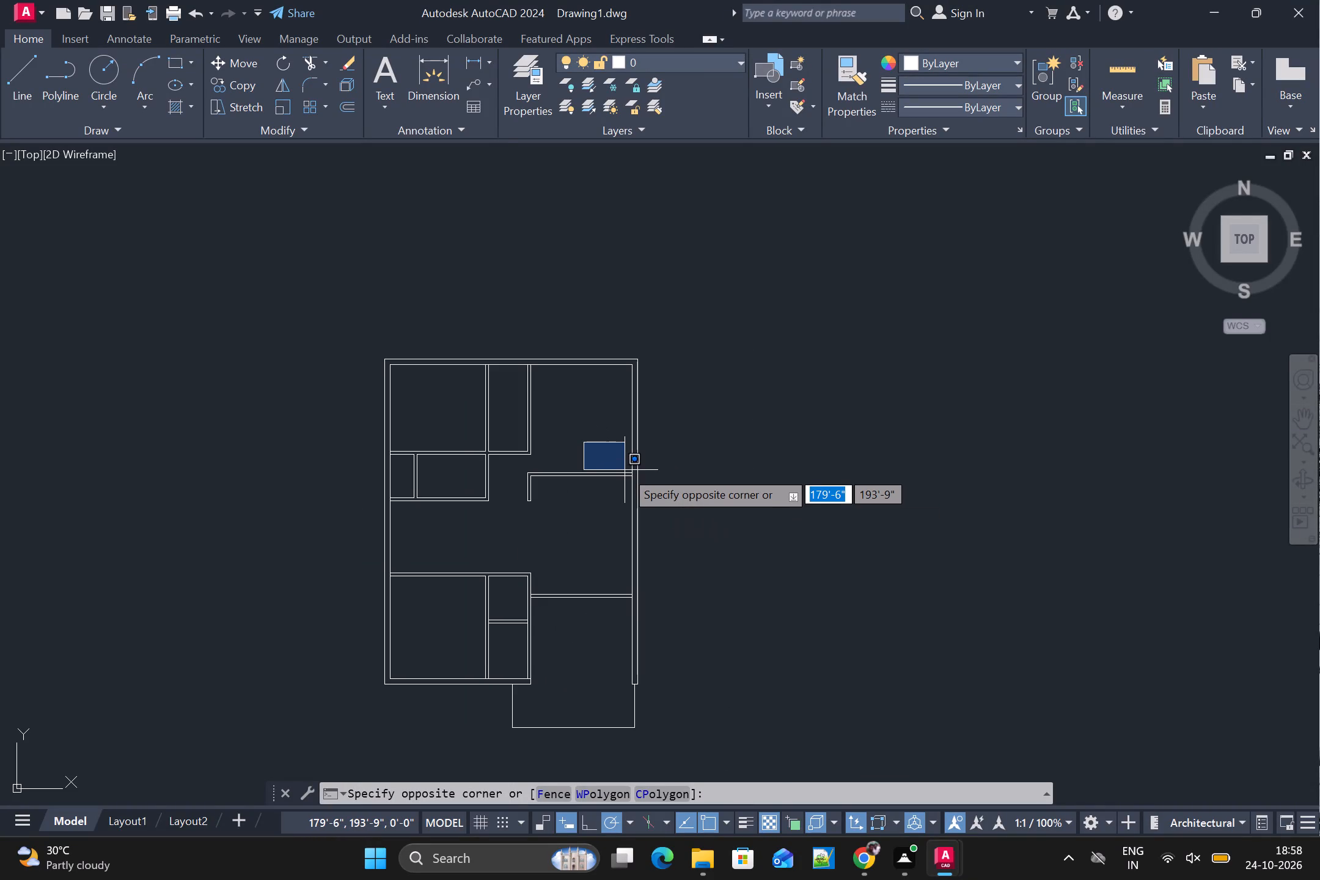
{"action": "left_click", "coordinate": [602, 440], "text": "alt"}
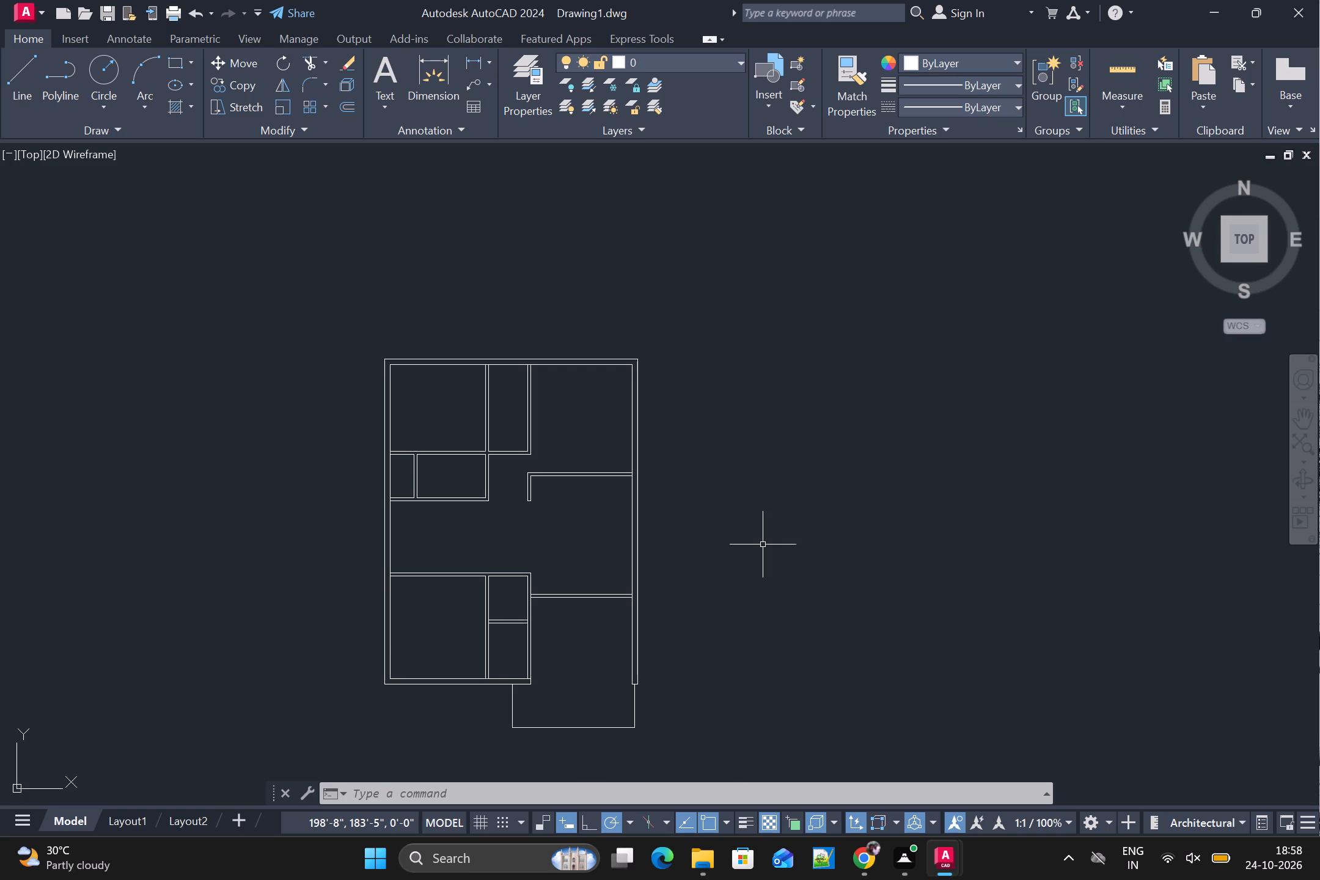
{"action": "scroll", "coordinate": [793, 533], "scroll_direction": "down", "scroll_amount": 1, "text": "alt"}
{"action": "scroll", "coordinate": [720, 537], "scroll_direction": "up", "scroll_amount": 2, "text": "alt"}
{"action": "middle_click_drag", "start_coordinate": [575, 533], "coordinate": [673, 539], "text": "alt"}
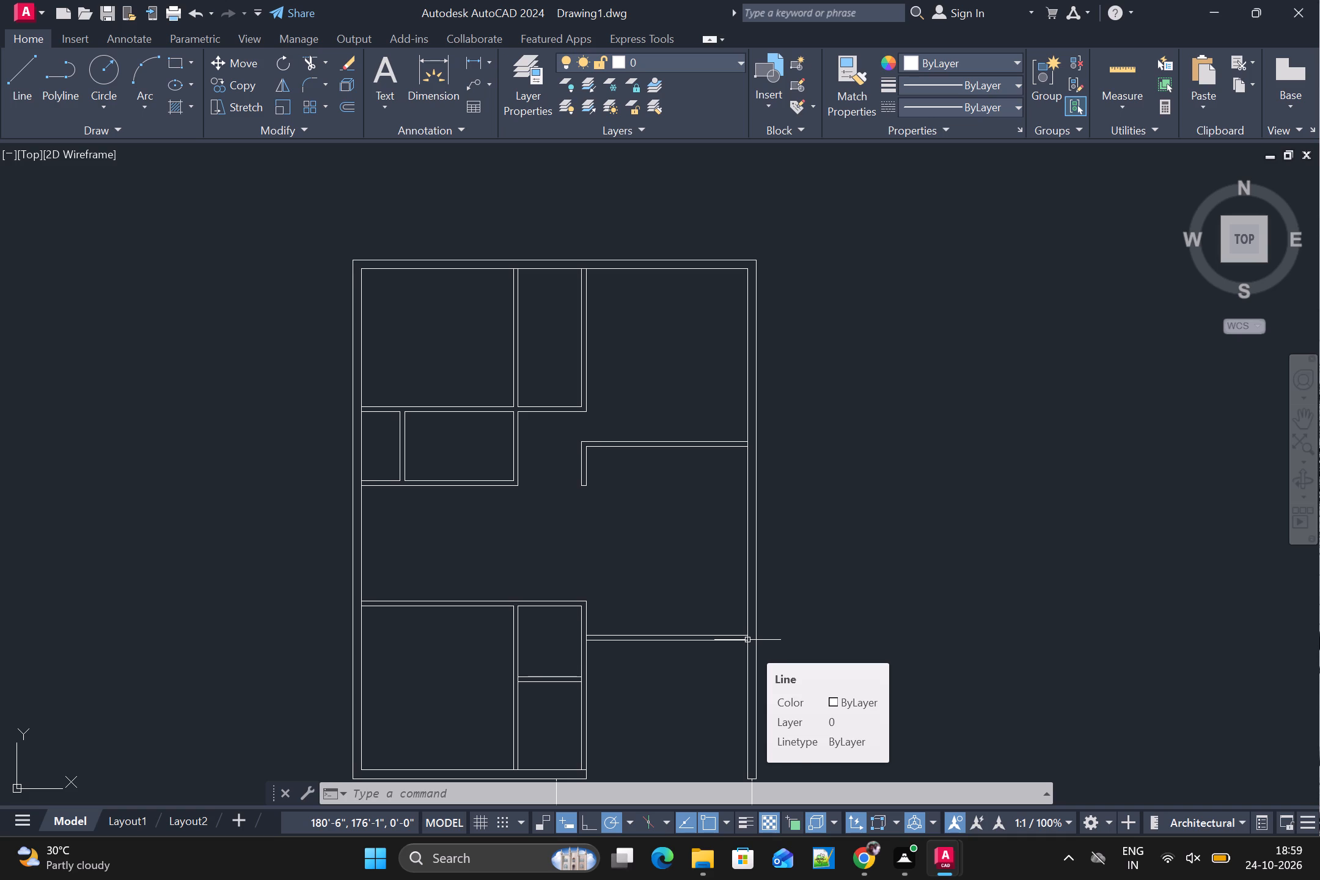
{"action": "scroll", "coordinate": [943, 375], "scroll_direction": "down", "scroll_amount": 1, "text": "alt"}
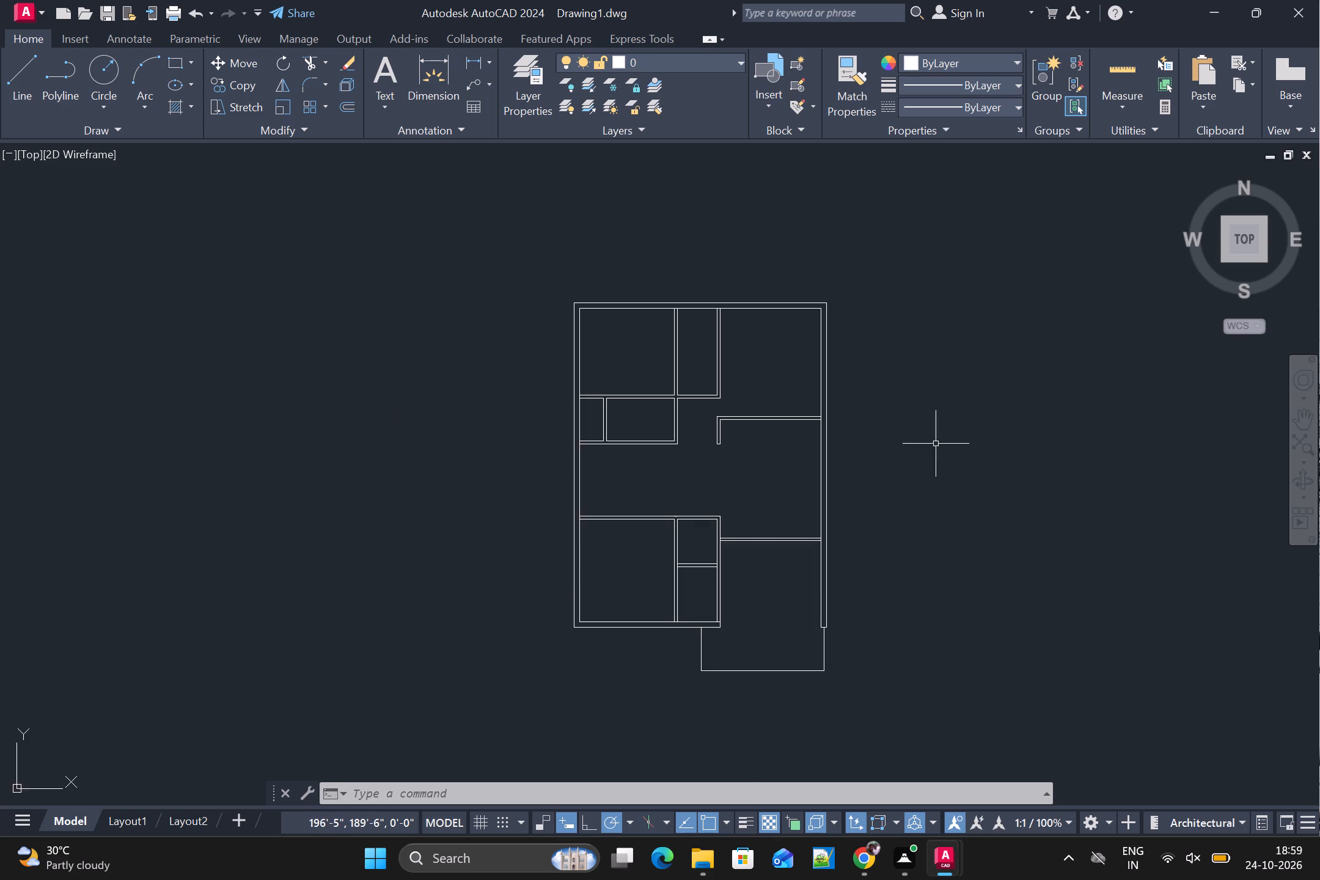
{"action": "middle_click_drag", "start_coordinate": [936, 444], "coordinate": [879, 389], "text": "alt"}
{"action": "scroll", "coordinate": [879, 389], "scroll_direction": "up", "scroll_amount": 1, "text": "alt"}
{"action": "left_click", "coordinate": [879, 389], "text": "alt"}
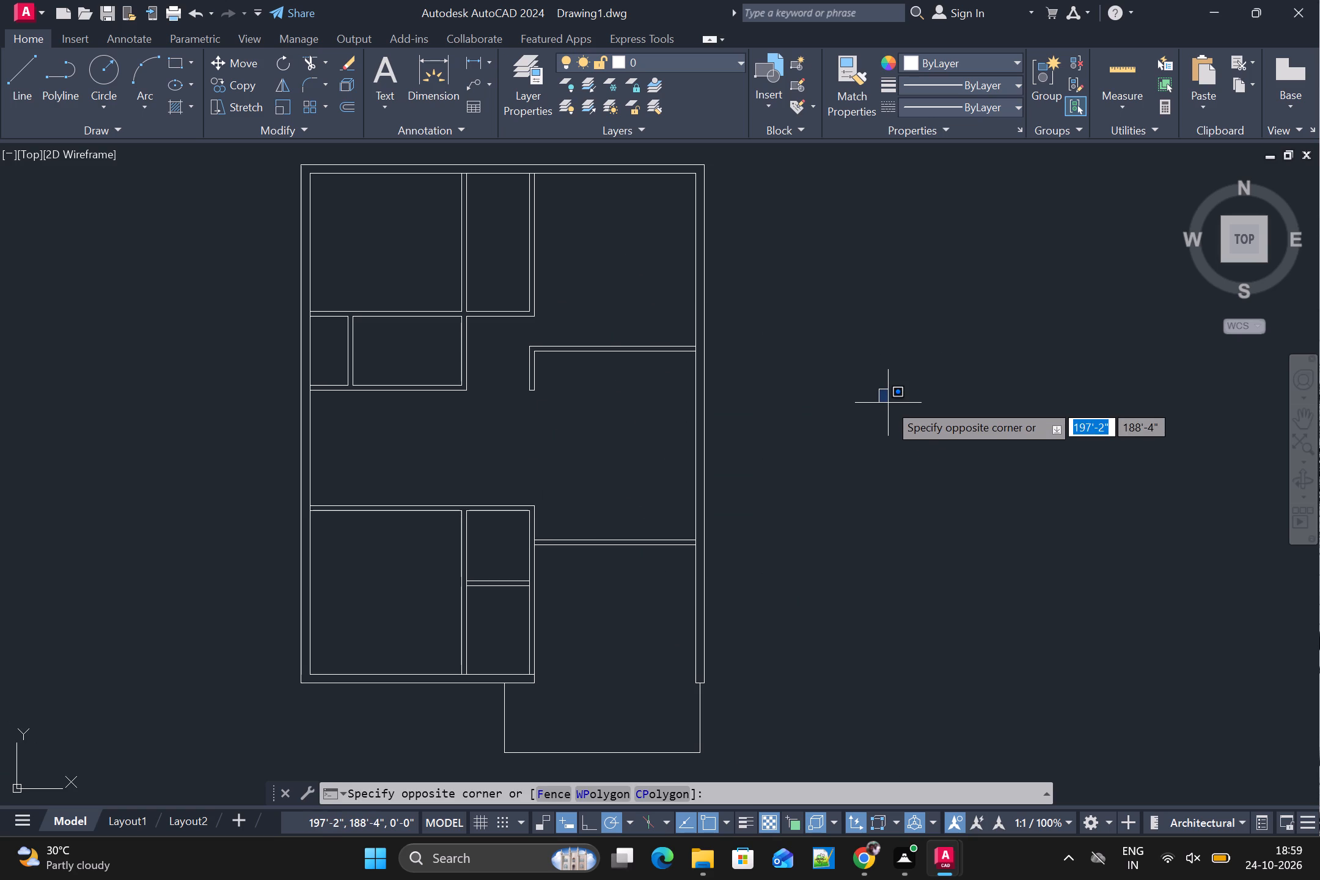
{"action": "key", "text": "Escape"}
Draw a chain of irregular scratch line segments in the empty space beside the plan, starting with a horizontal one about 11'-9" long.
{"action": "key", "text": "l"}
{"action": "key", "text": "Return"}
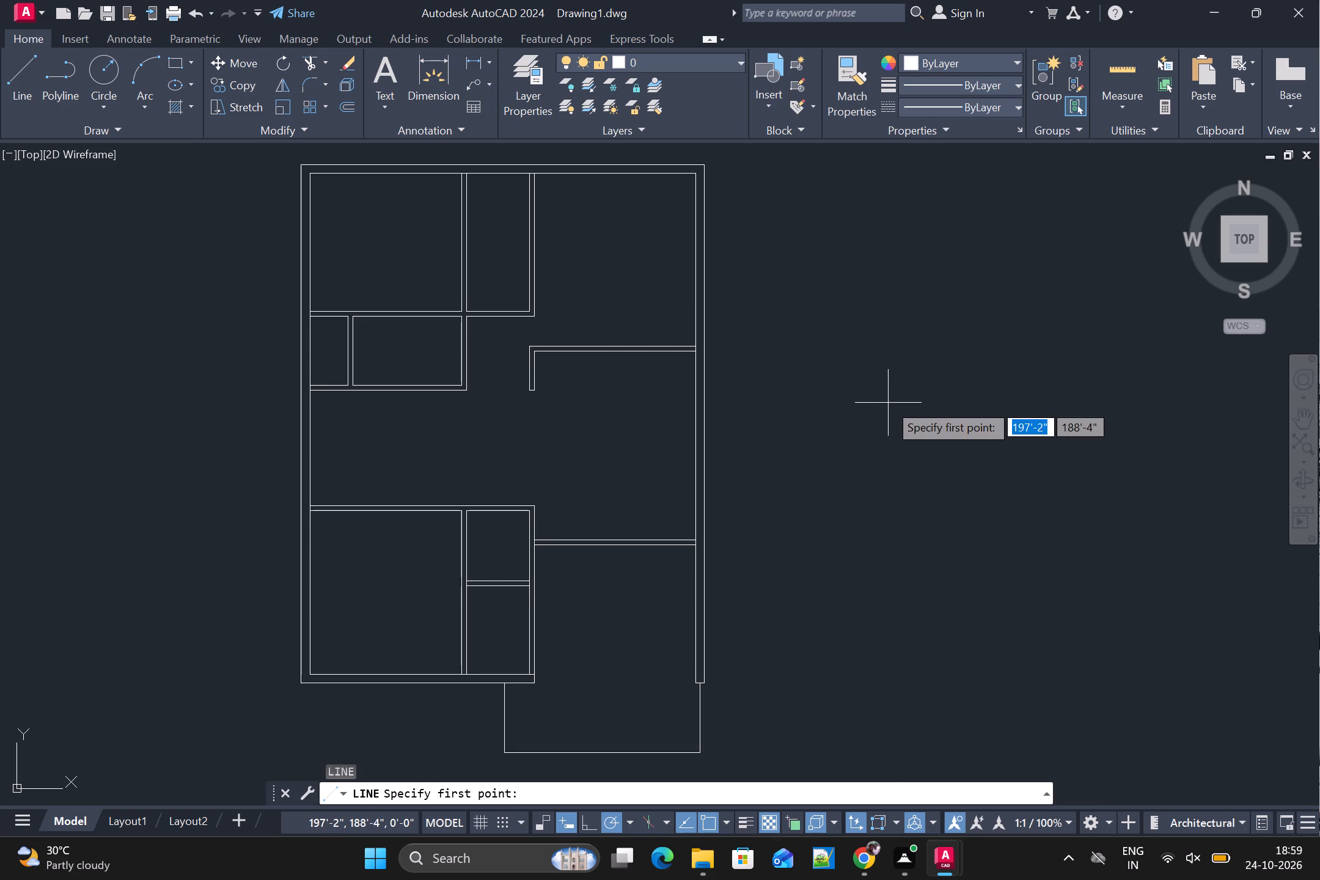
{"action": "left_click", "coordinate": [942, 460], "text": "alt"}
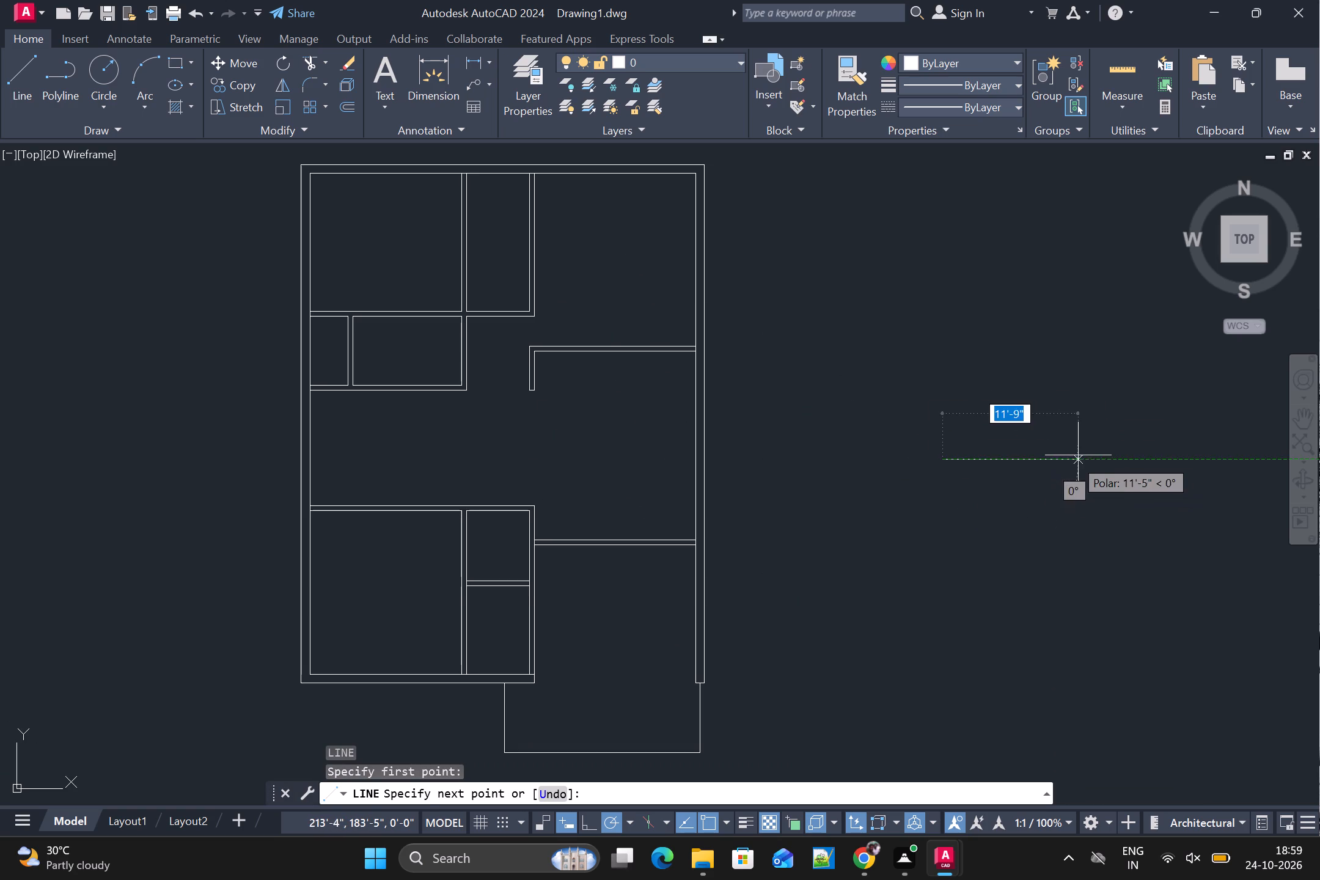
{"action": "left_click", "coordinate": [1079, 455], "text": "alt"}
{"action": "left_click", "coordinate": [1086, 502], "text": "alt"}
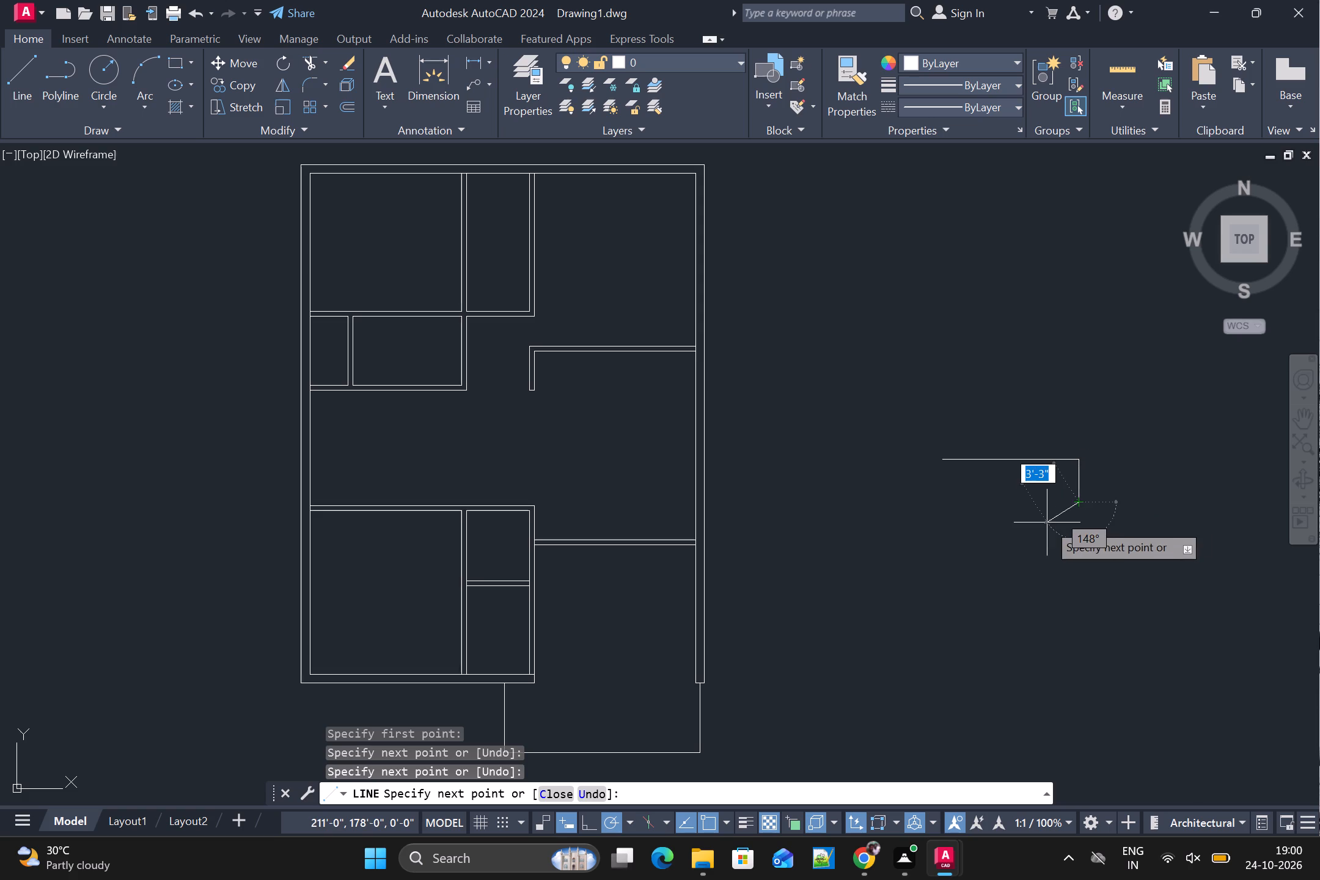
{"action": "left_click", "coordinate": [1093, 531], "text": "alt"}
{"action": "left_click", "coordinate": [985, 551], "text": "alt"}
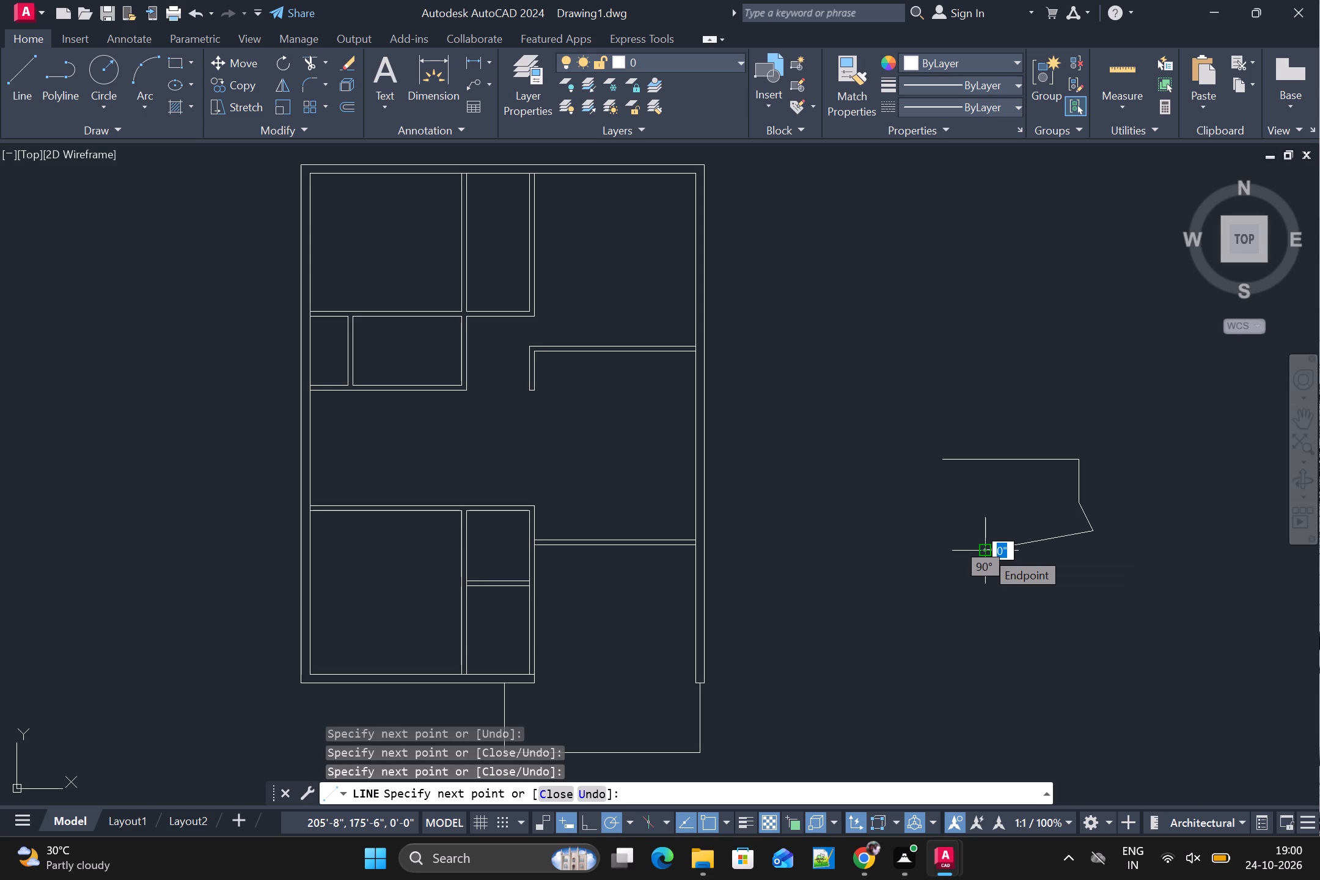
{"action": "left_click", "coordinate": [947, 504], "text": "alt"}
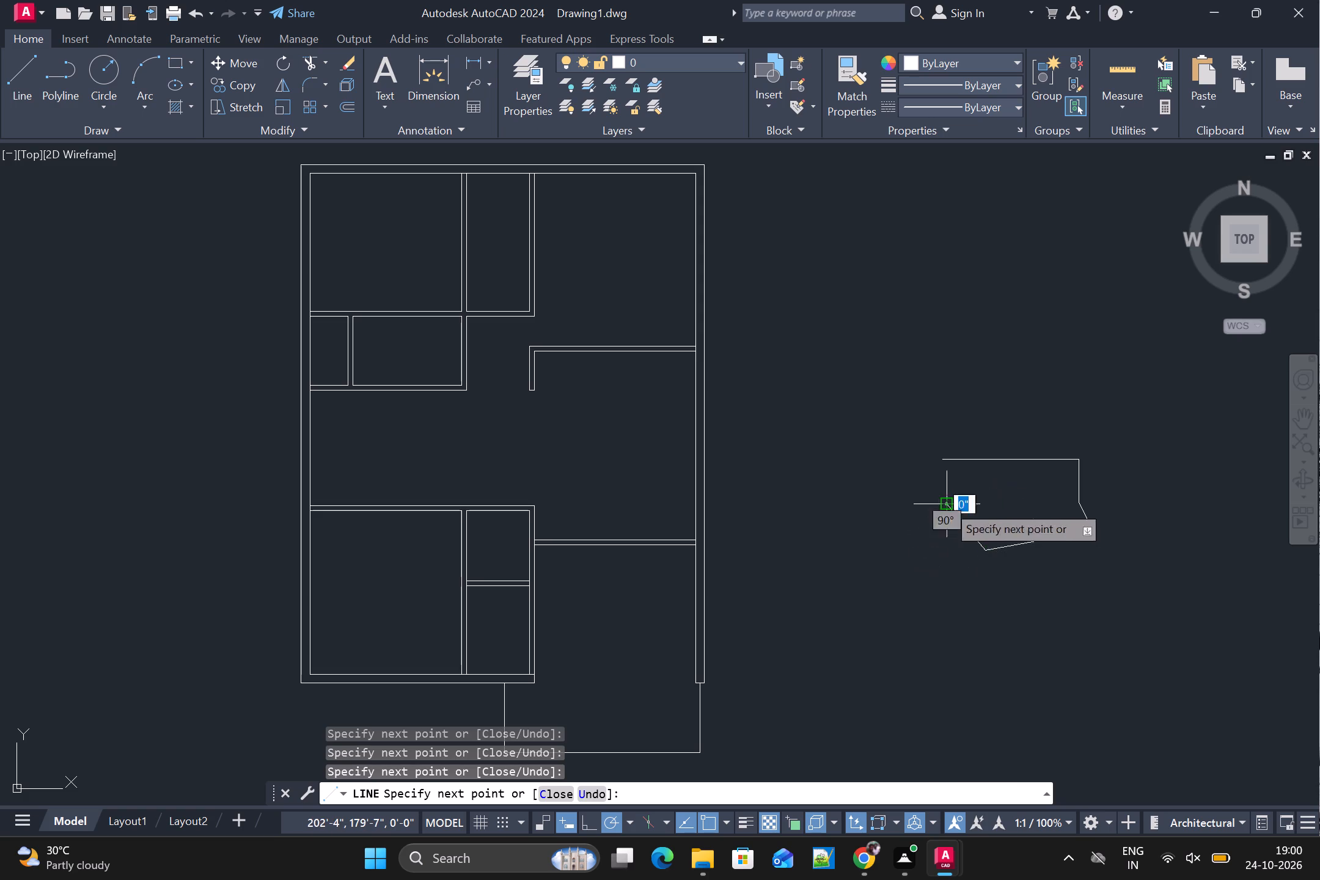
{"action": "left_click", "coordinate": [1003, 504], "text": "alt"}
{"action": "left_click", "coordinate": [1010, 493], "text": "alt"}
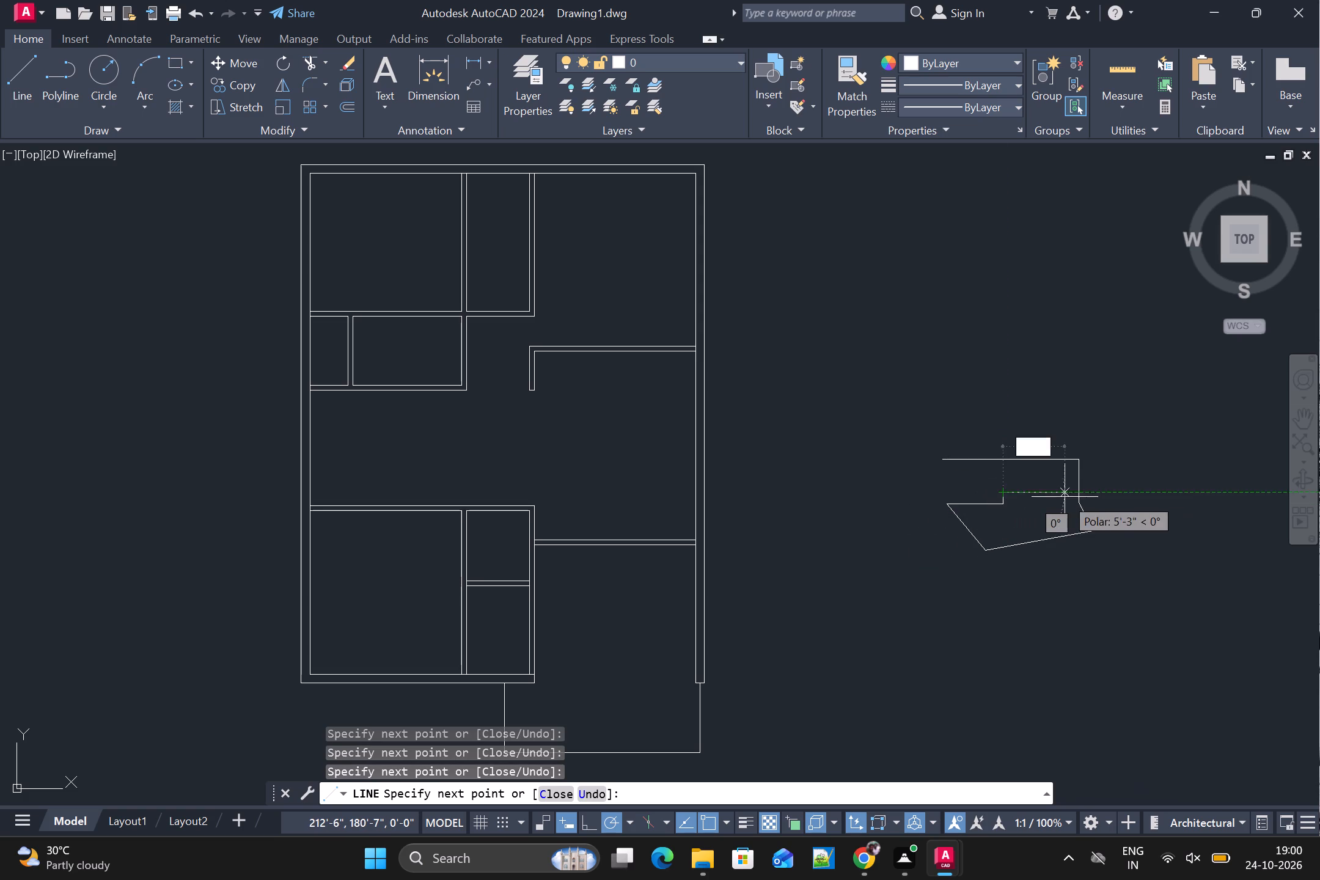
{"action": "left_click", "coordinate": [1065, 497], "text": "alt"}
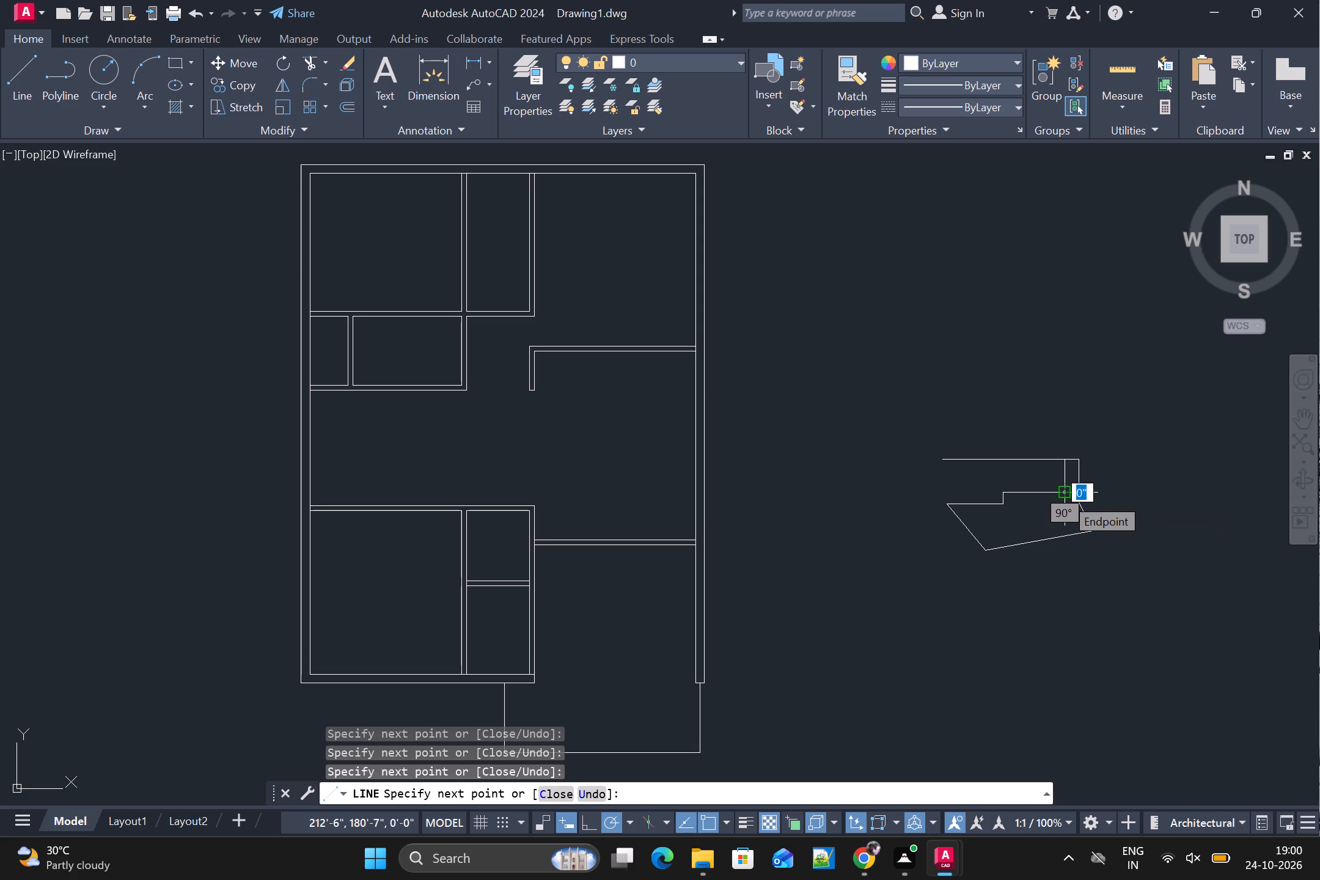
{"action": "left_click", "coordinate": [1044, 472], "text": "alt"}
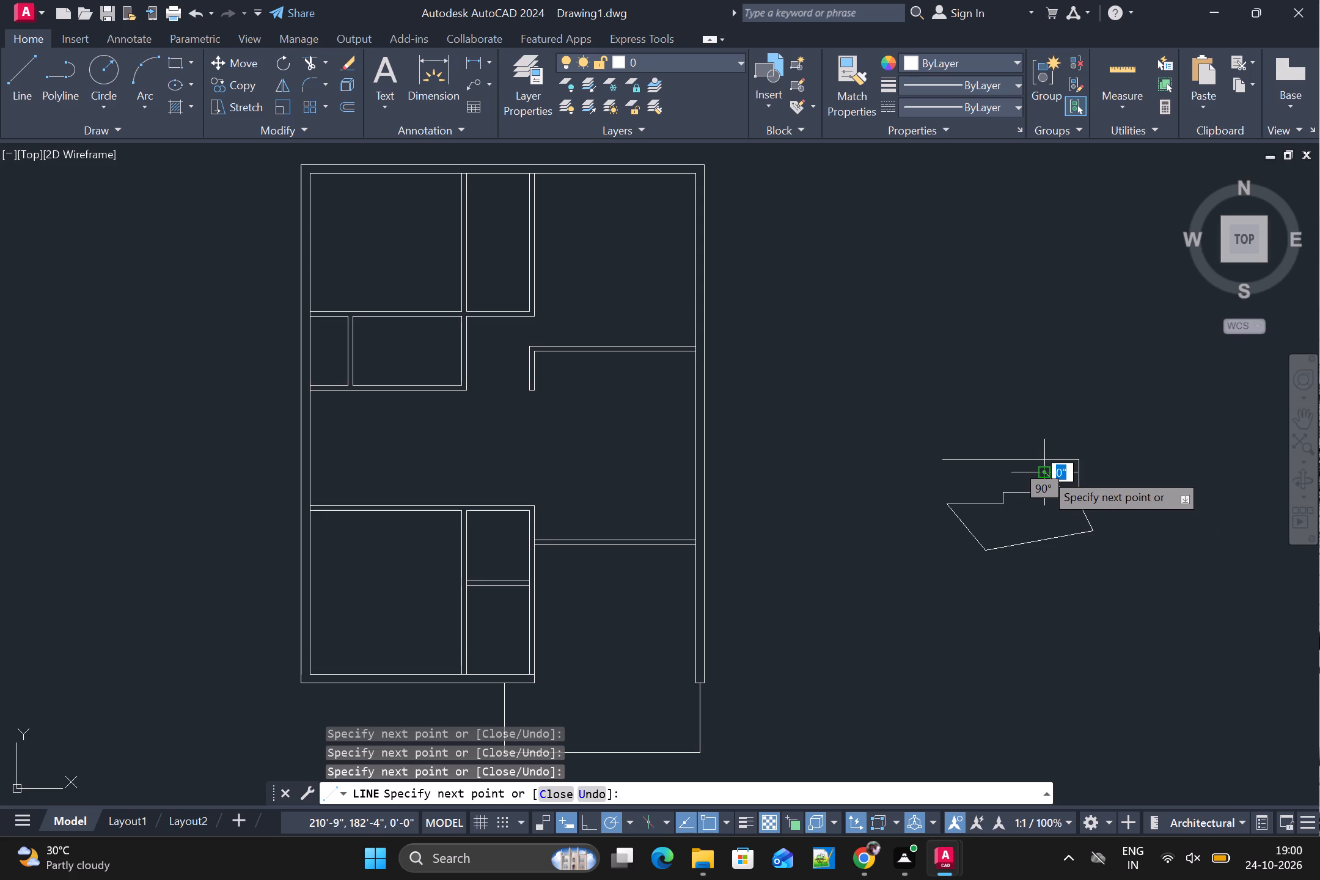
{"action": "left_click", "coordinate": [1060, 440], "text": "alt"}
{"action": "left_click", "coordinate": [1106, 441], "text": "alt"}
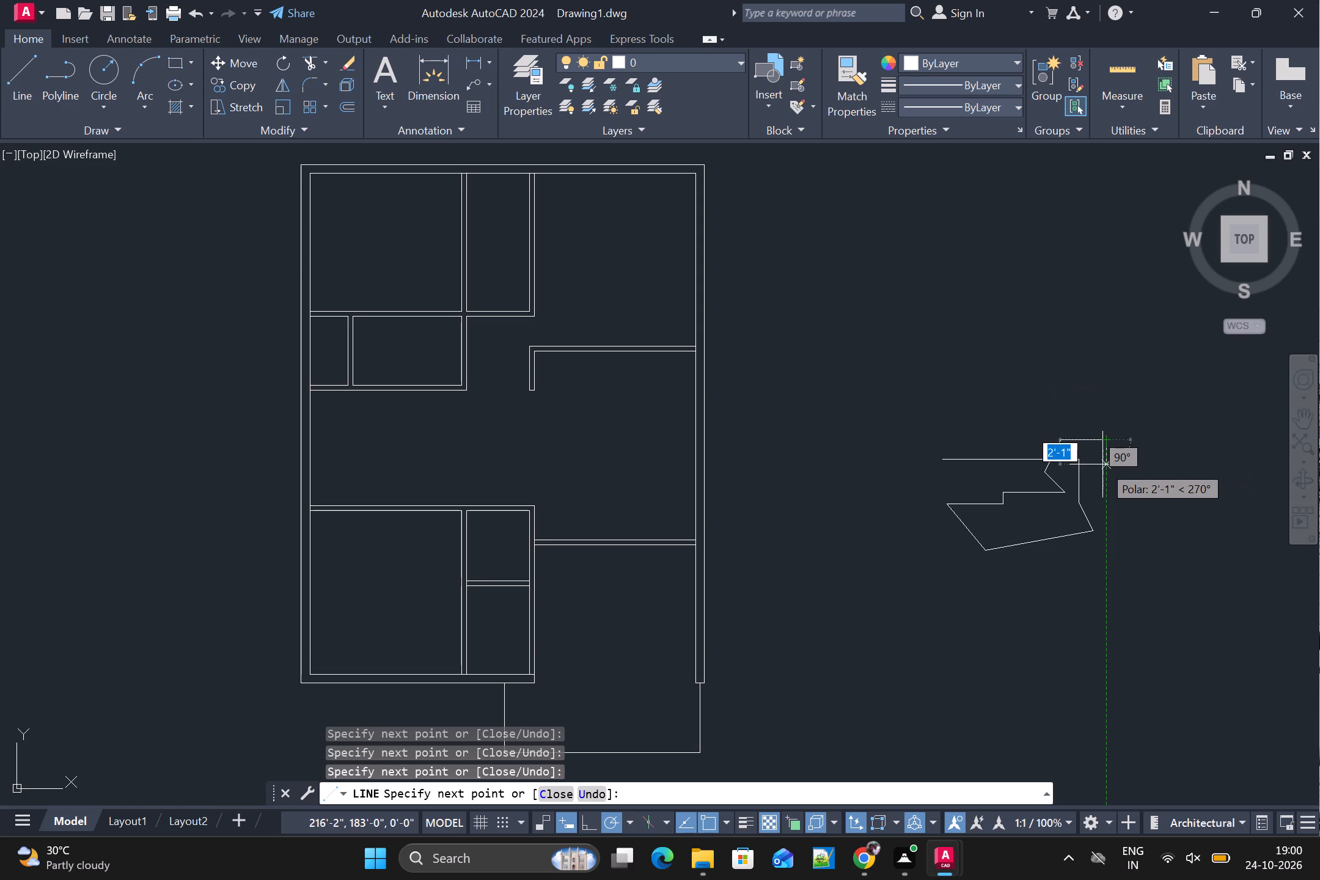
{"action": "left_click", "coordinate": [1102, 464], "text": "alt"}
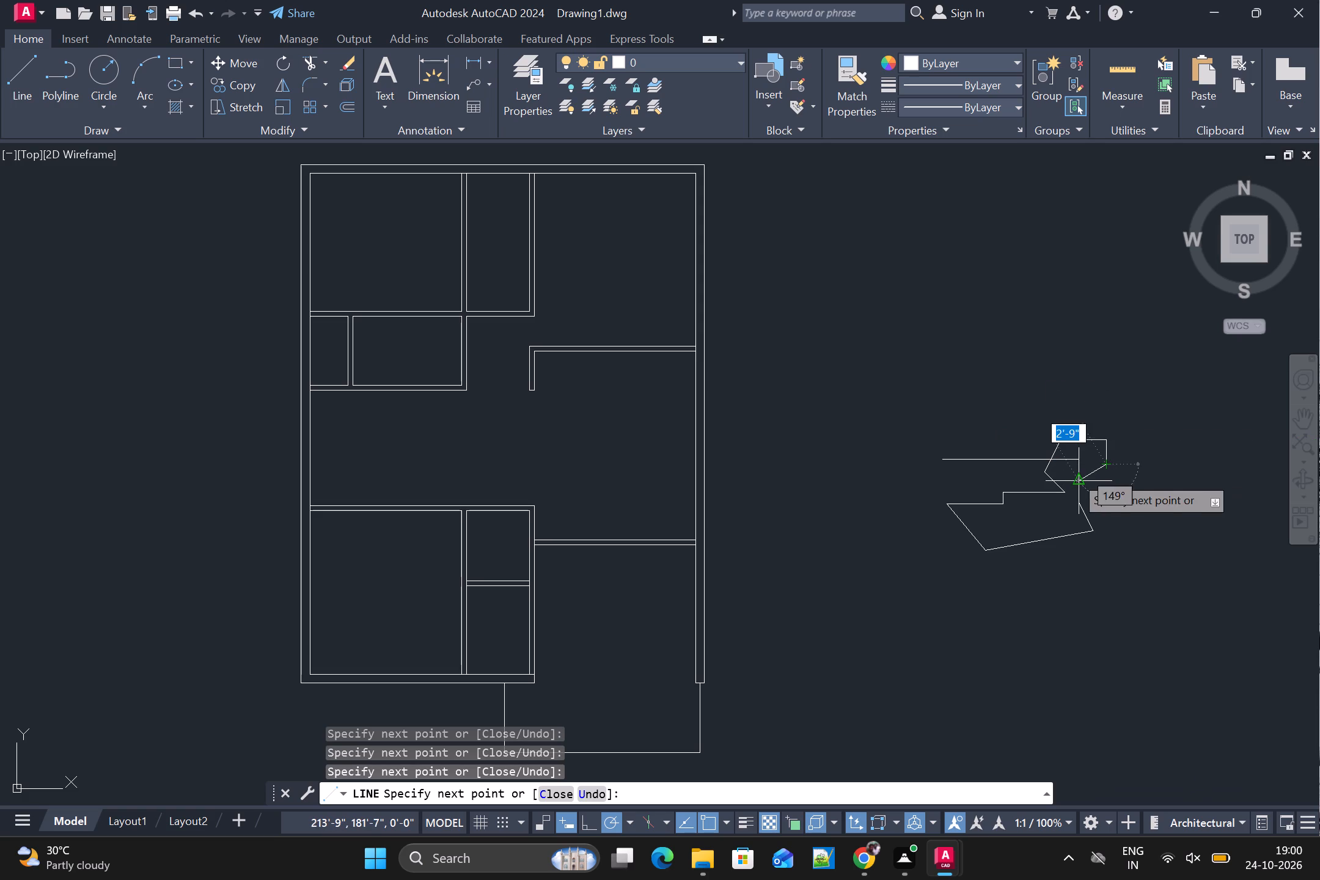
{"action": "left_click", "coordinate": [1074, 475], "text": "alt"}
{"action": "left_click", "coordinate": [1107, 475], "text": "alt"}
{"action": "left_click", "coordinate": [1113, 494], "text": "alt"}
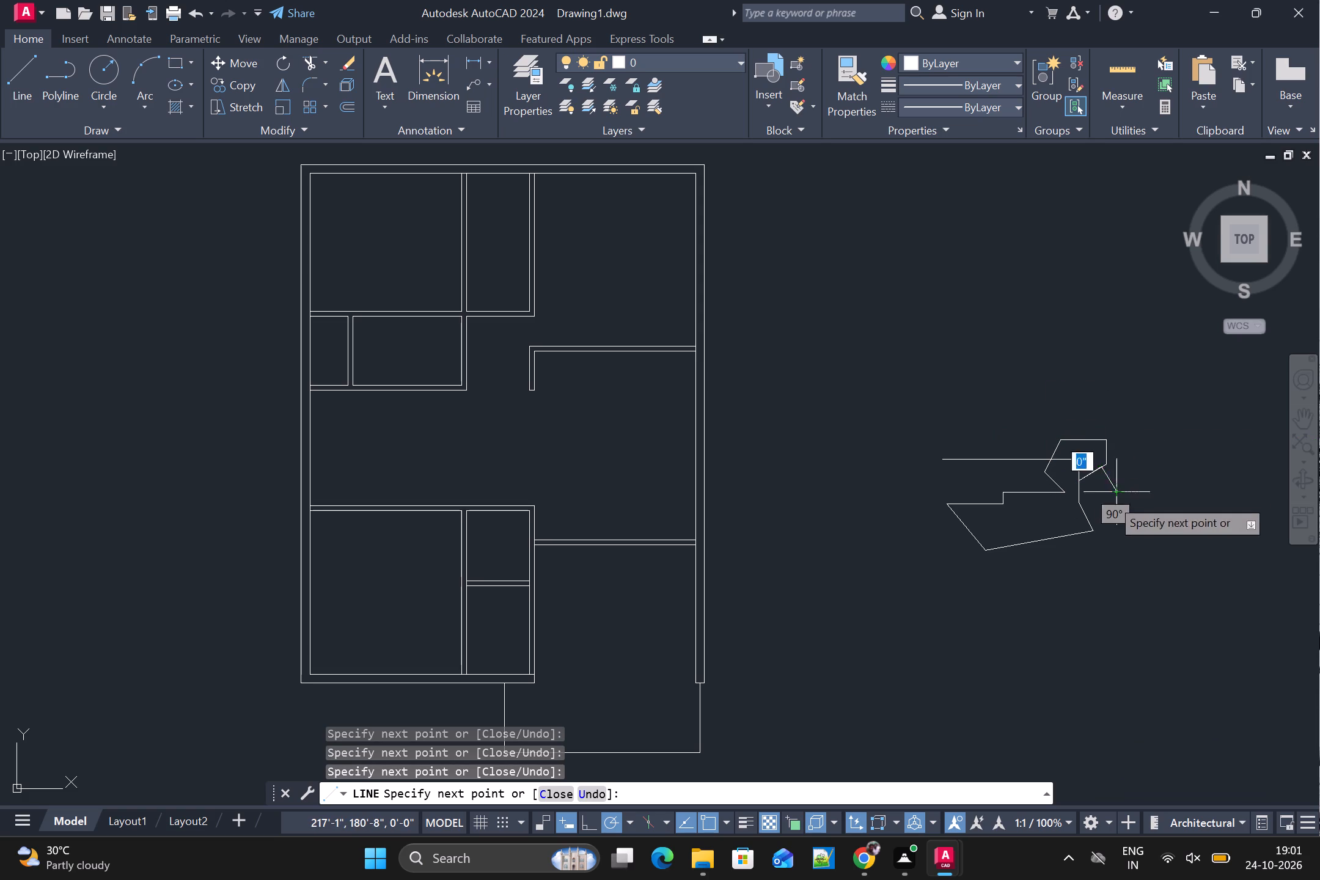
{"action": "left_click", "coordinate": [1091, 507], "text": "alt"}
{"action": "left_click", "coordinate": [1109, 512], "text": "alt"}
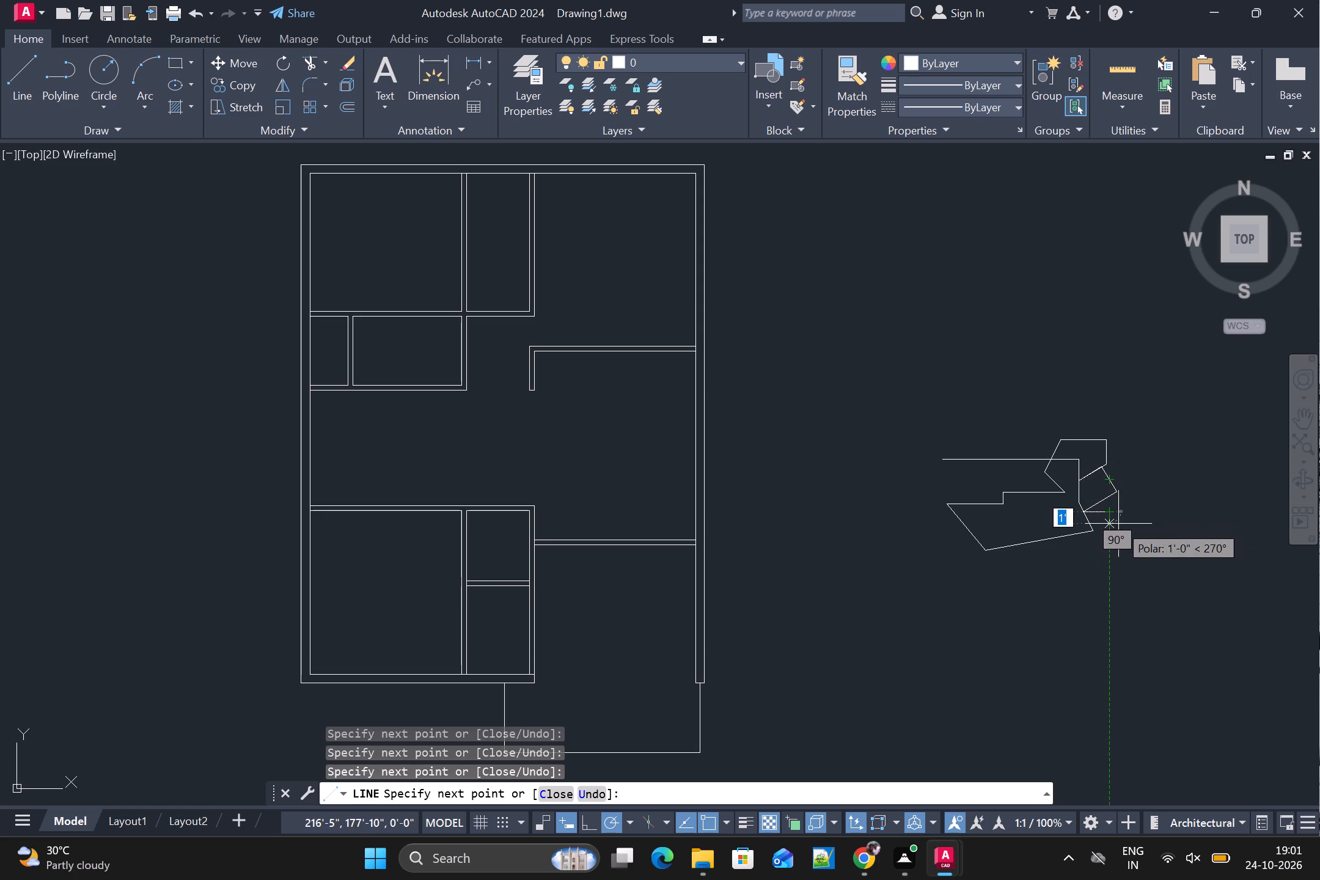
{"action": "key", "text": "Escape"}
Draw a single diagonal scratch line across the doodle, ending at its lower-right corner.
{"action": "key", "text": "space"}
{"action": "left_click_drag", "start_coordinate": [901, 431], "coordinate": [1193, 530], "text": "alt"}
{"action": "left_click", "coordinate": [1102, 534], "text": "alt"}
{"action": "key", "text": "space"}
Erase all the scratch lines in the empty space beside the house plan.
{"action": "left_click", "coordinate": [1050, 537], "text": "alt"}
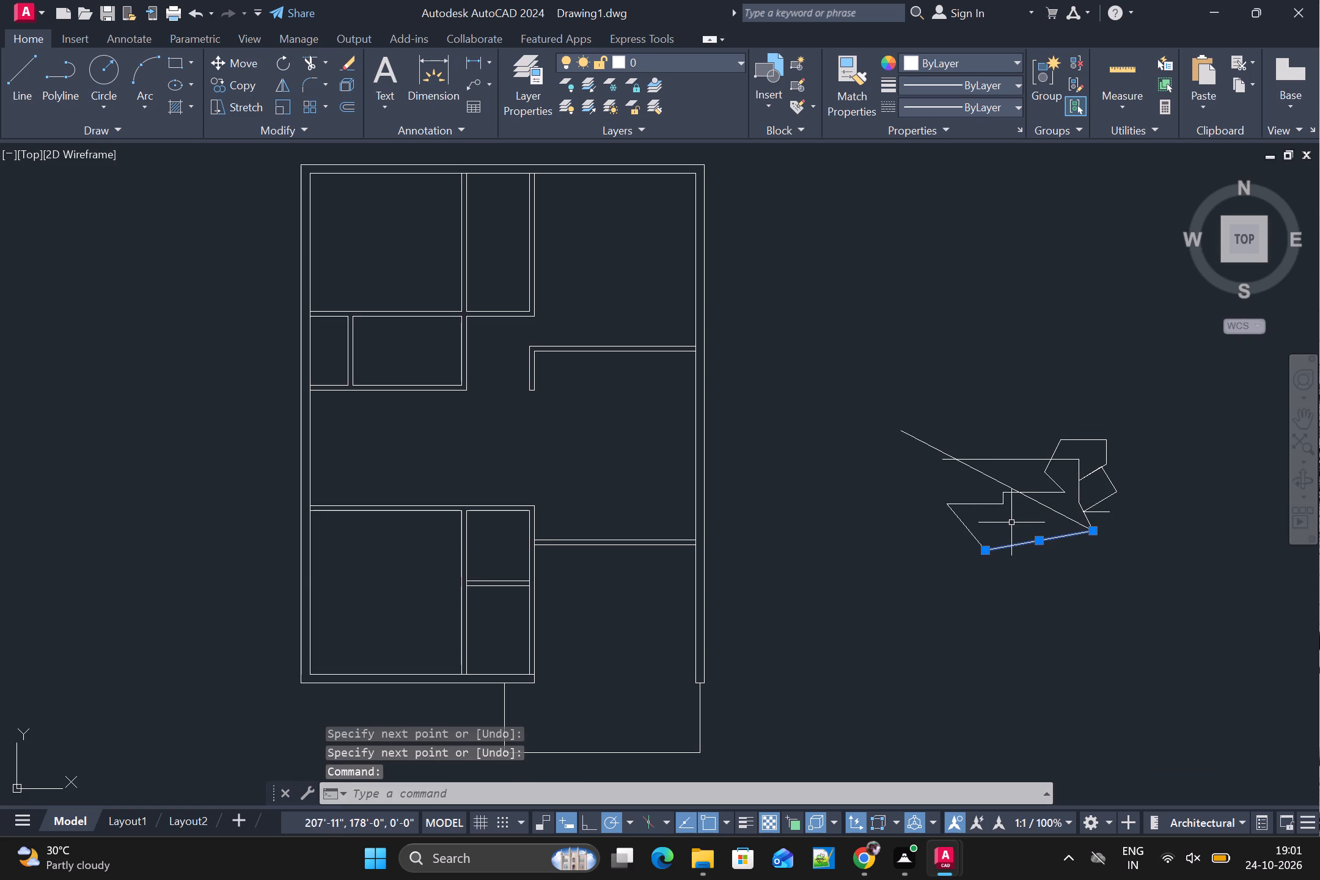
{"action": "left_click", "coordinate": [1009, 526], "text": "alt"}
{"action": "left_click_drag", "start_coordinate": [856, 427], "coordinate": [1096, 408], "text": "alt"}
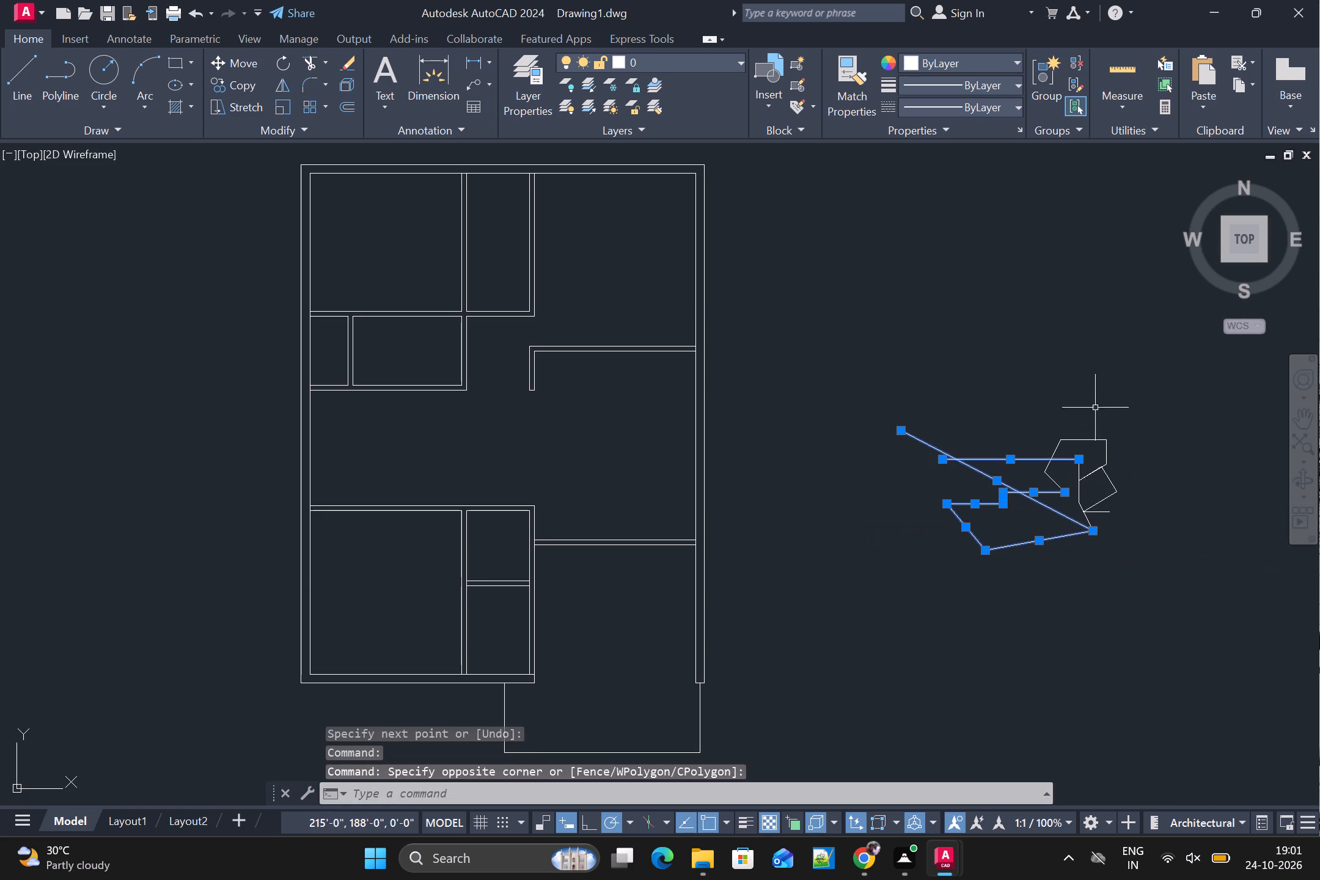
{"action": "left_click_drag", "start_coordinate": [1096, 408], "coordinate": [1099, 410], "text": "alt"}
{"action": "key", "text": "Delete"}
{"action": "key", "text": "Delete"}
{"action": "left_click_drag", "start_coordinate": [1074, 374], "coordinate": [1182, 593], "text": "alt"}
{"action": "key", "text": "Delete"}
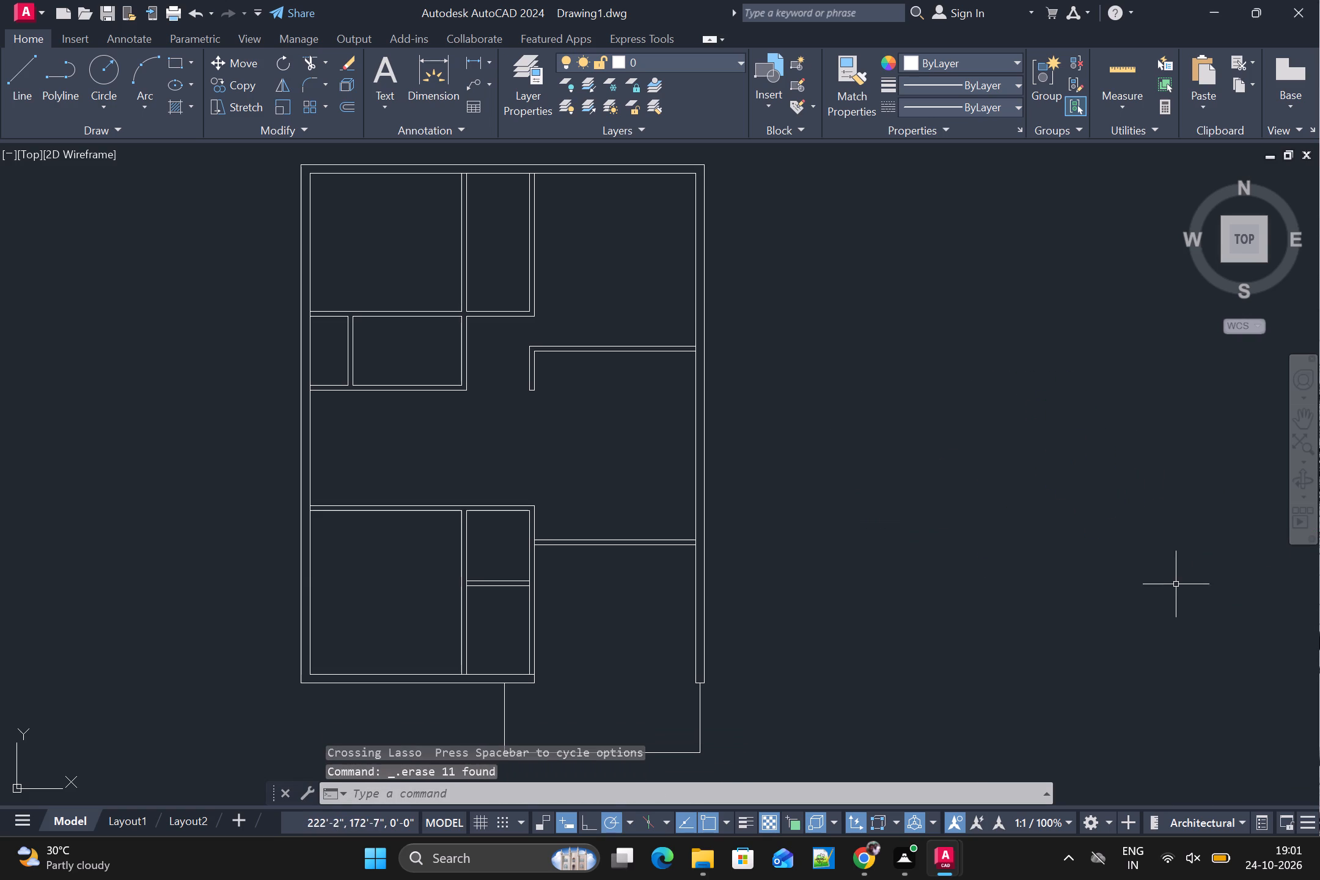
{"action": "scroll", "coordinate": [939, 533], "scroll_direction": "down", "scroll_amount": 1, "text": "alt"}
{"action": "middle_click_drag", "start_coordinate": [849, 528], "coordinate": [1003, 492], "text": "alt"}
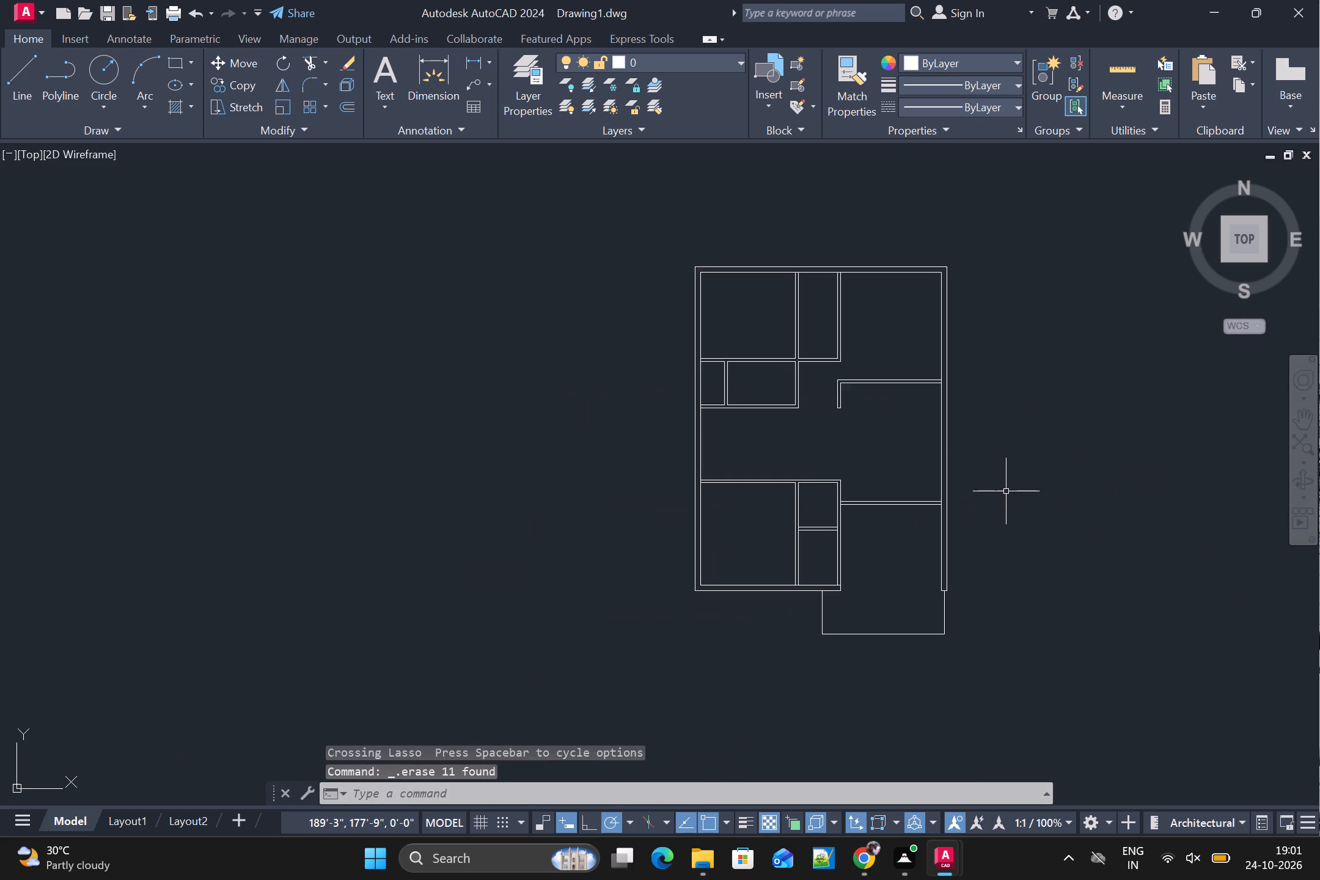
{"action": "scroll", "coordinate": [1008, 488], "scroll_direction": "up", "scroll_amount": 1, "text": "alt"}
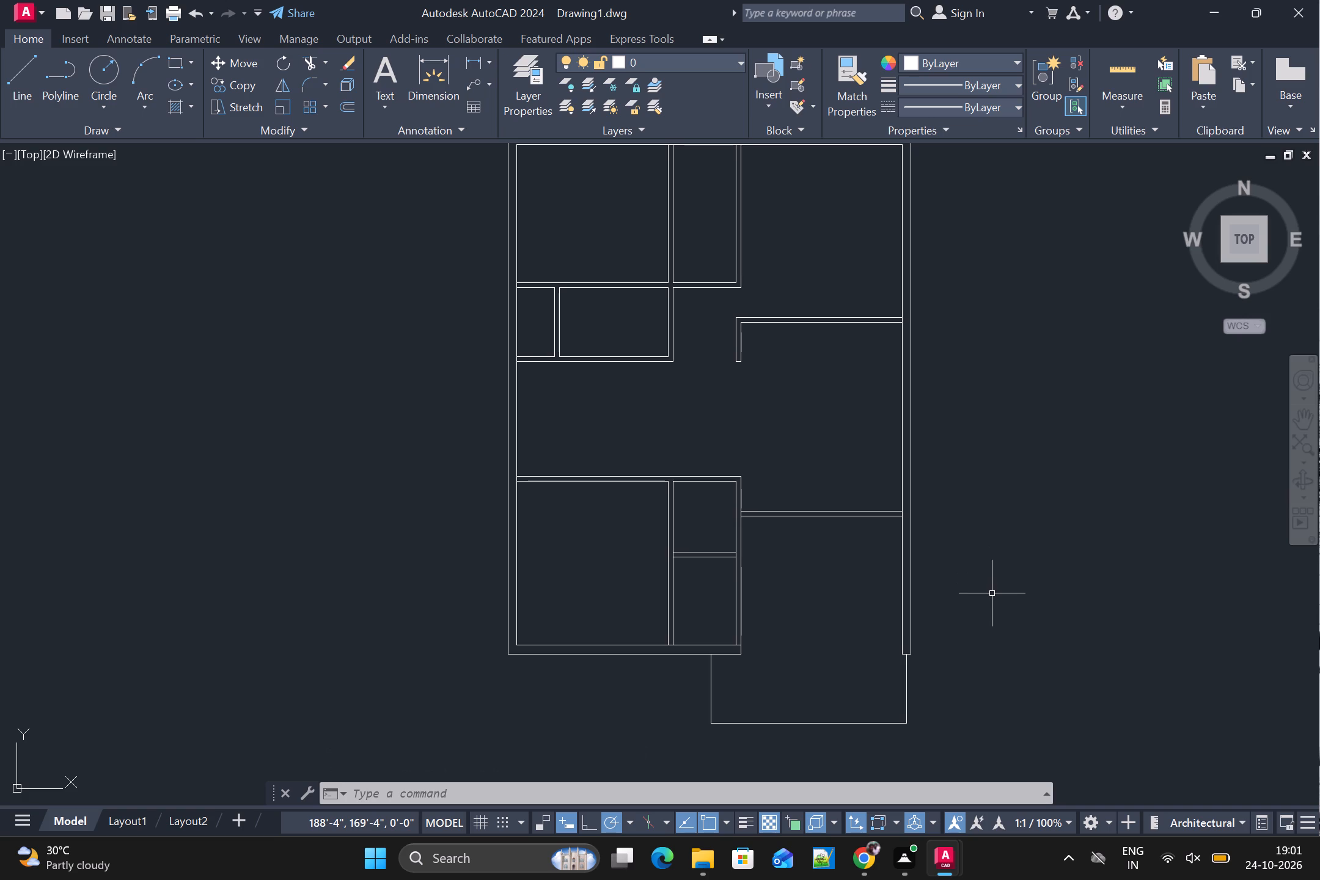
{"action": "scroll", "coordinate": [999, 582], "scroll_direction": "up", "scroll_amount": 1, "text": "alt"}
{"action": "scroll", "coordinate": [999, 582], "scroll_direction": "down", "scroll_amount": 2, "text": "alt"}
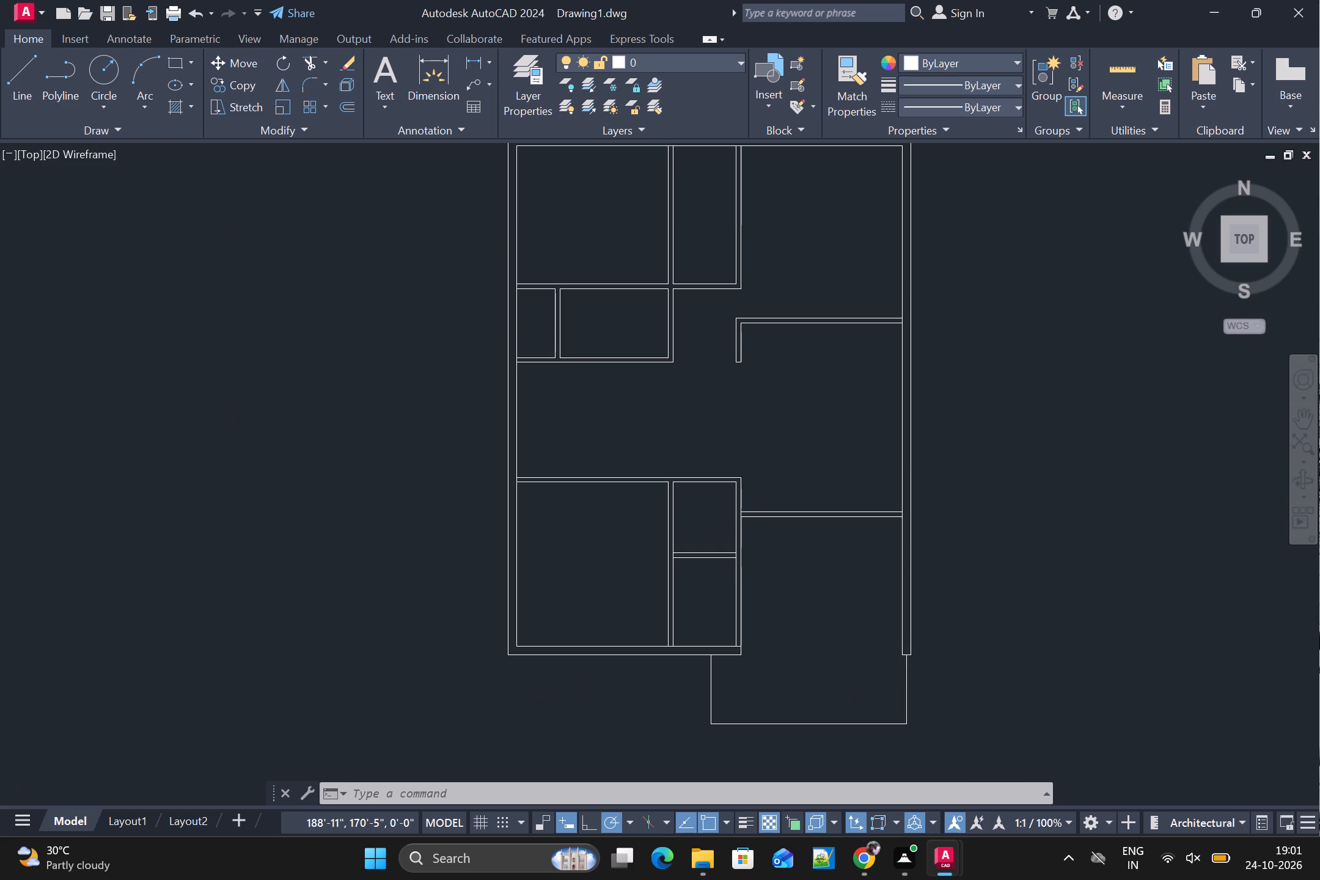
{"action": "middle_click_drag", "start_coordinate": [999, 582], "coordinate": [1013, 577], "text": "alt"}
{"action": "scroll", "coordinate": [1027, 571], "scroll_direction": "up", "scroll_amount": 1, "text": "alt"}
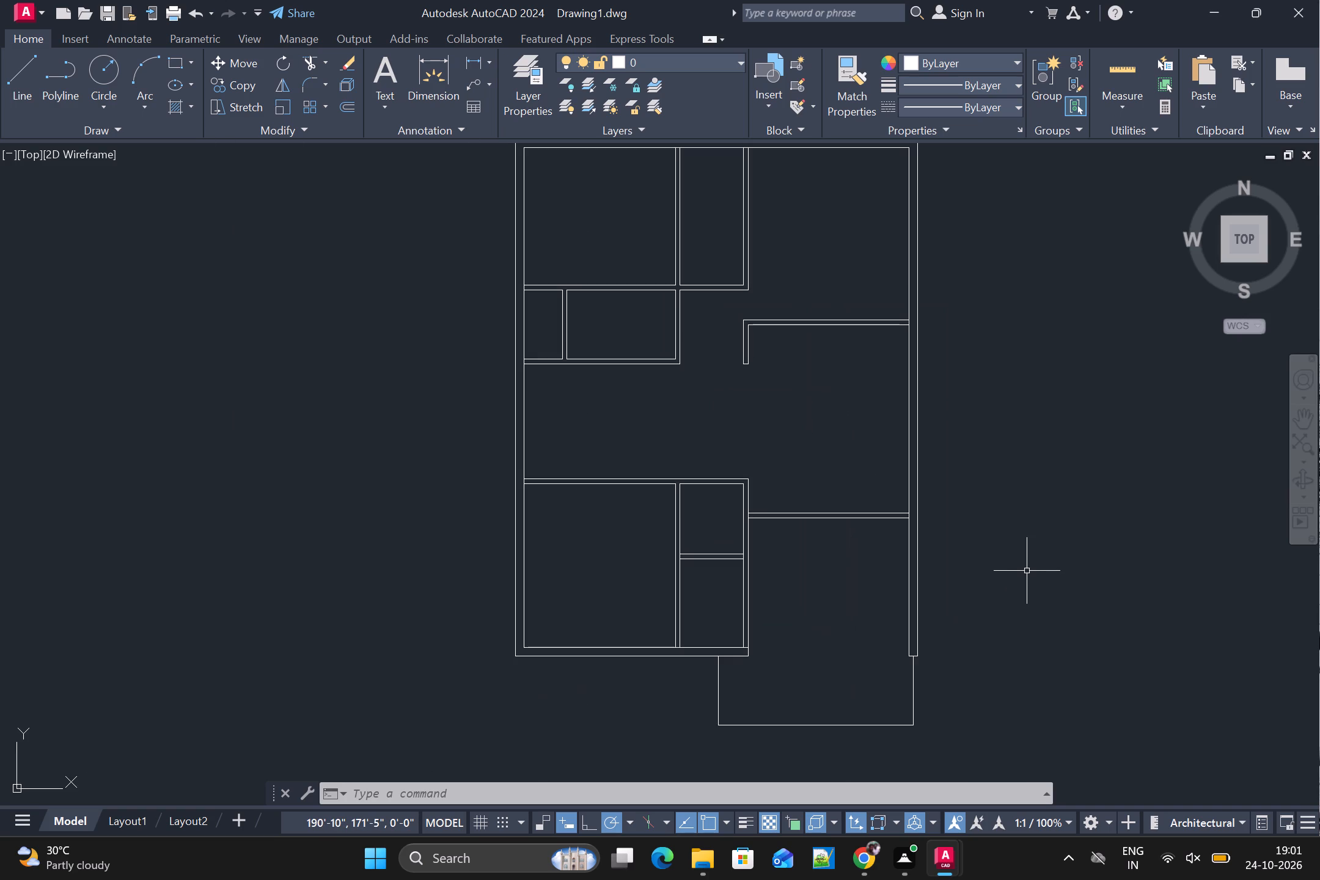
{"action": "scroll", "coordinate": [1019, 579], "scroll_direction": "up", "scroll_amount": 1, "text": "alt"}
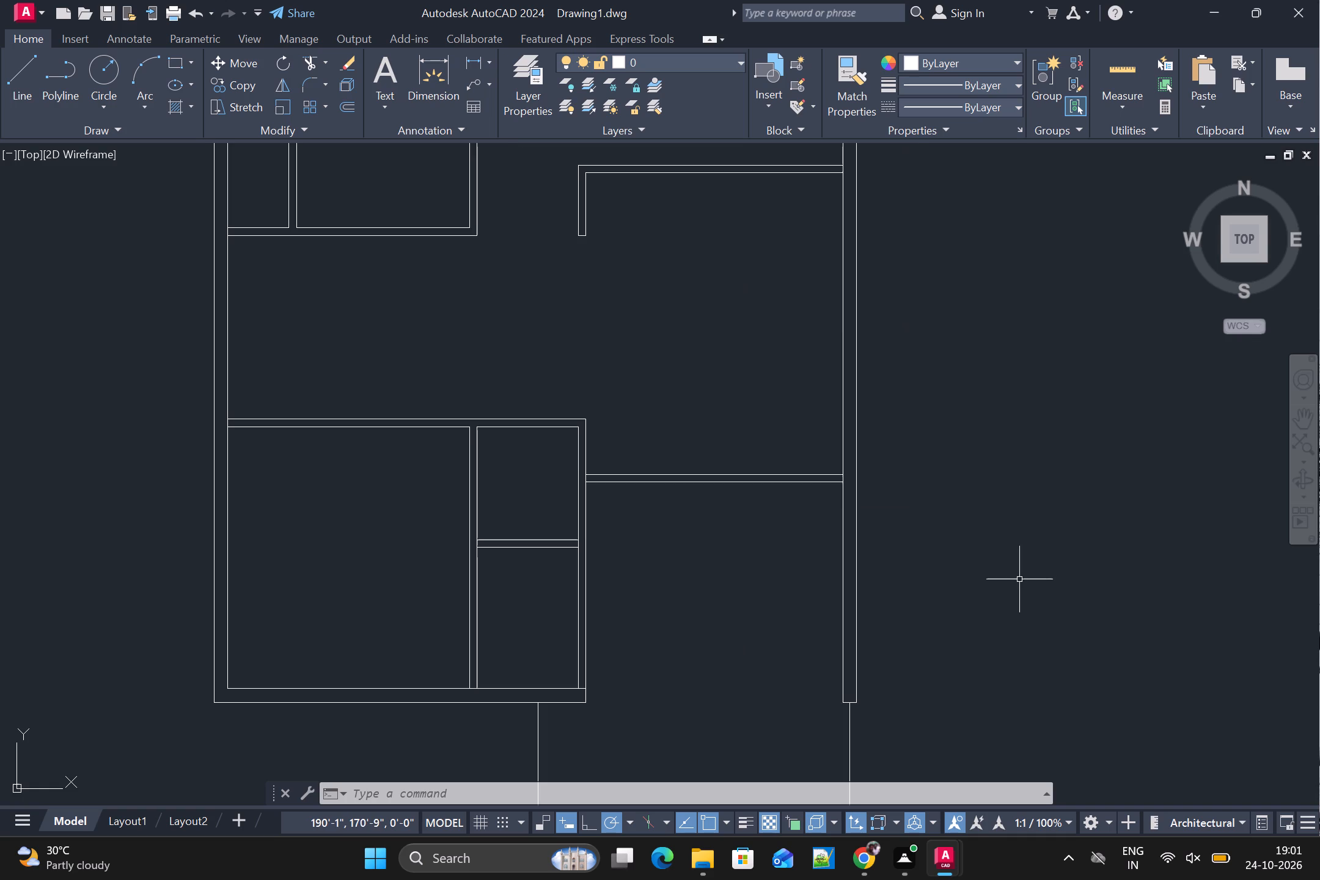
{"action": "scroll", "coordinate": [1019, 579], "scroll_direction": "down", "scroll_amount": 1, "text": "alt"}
Switch from the drawing to another open window.
{"action": "key", "text": "alt+Tab"}
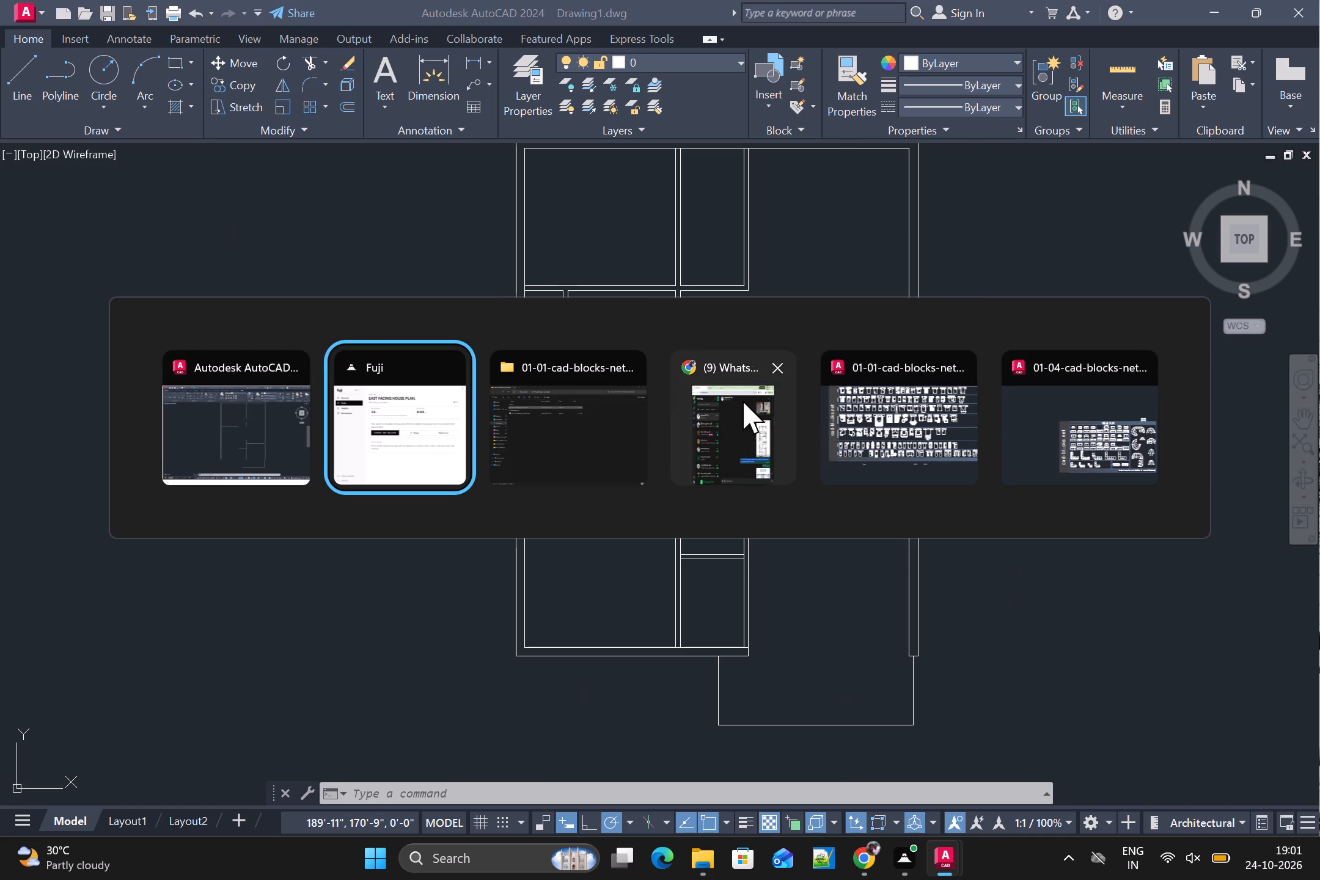
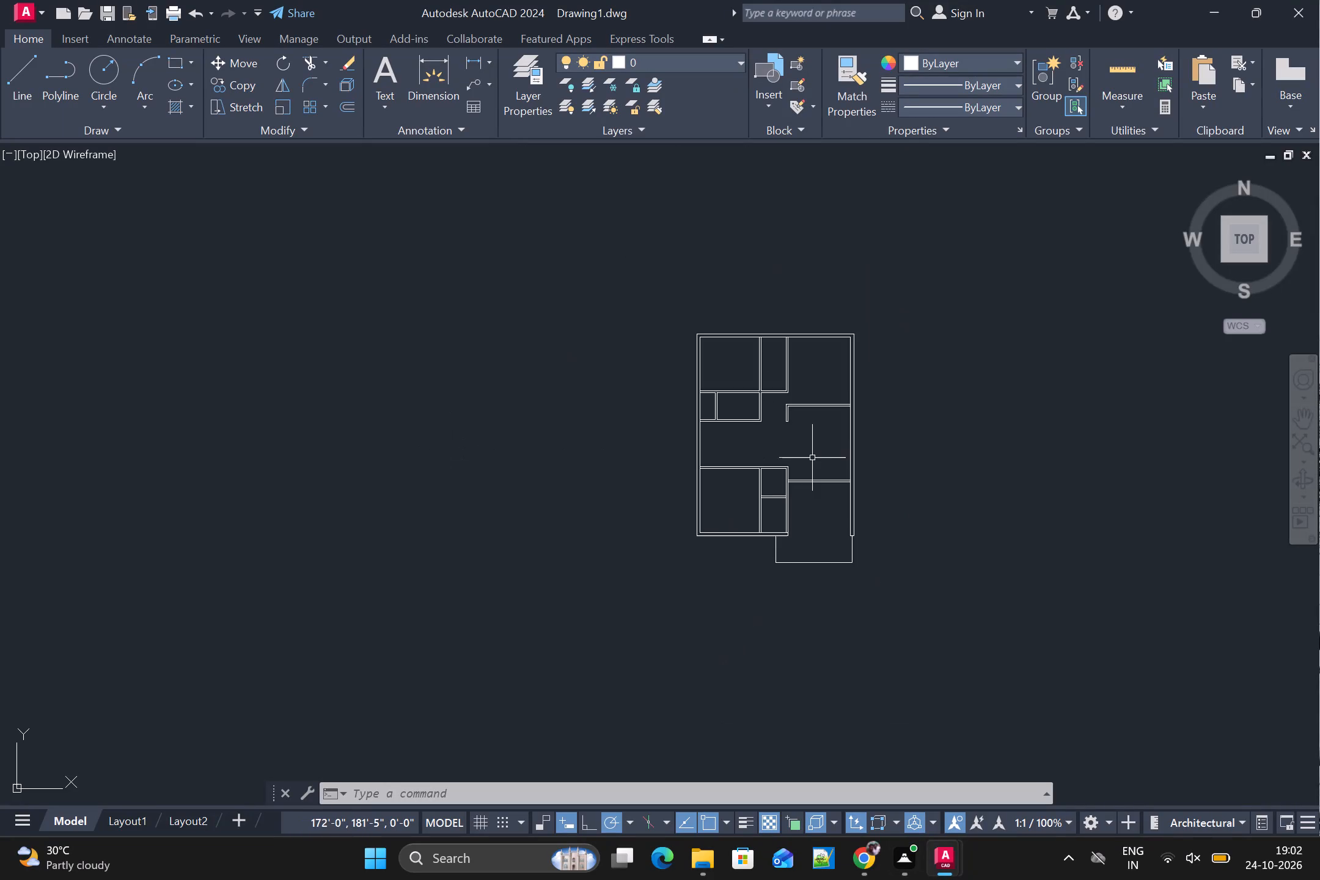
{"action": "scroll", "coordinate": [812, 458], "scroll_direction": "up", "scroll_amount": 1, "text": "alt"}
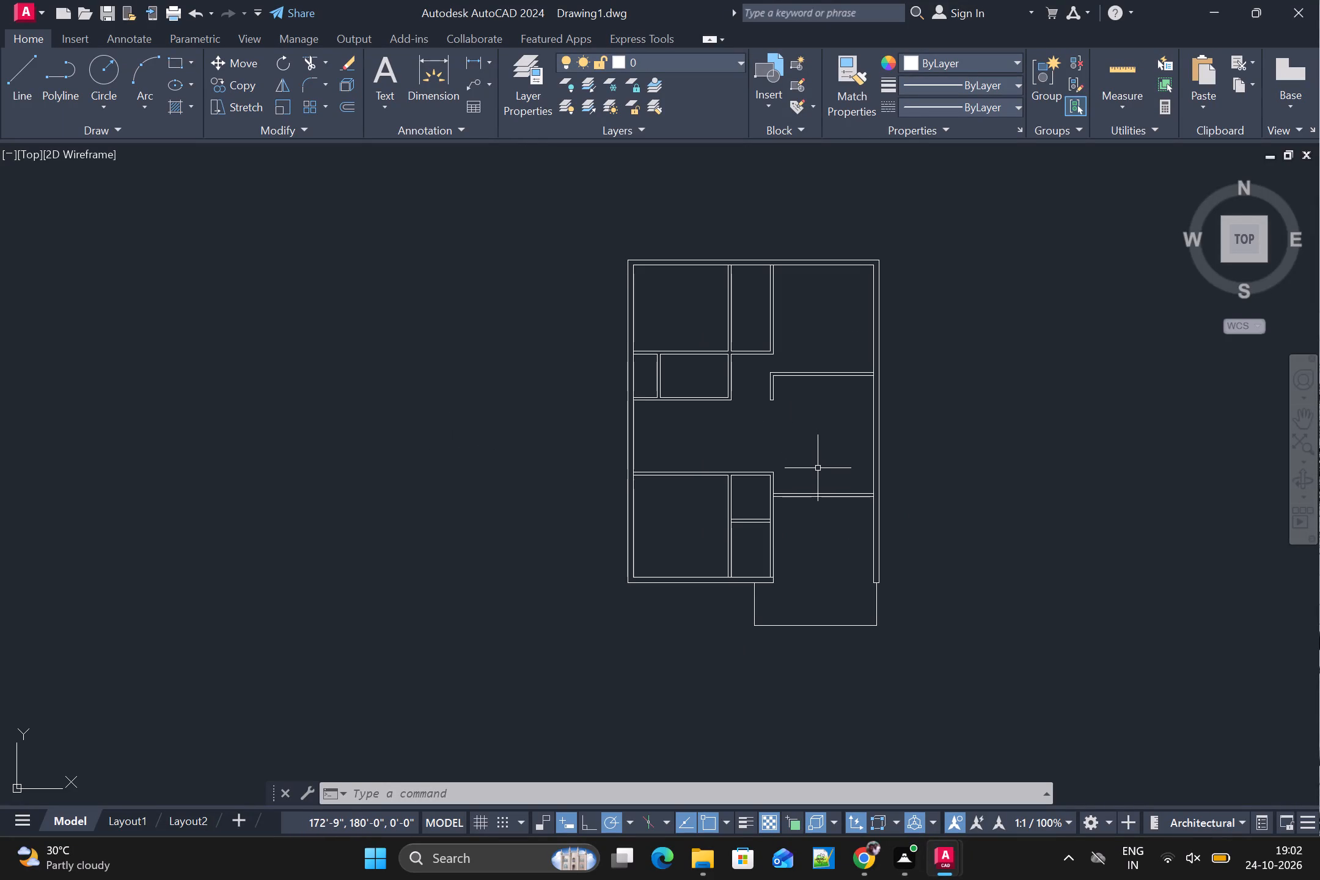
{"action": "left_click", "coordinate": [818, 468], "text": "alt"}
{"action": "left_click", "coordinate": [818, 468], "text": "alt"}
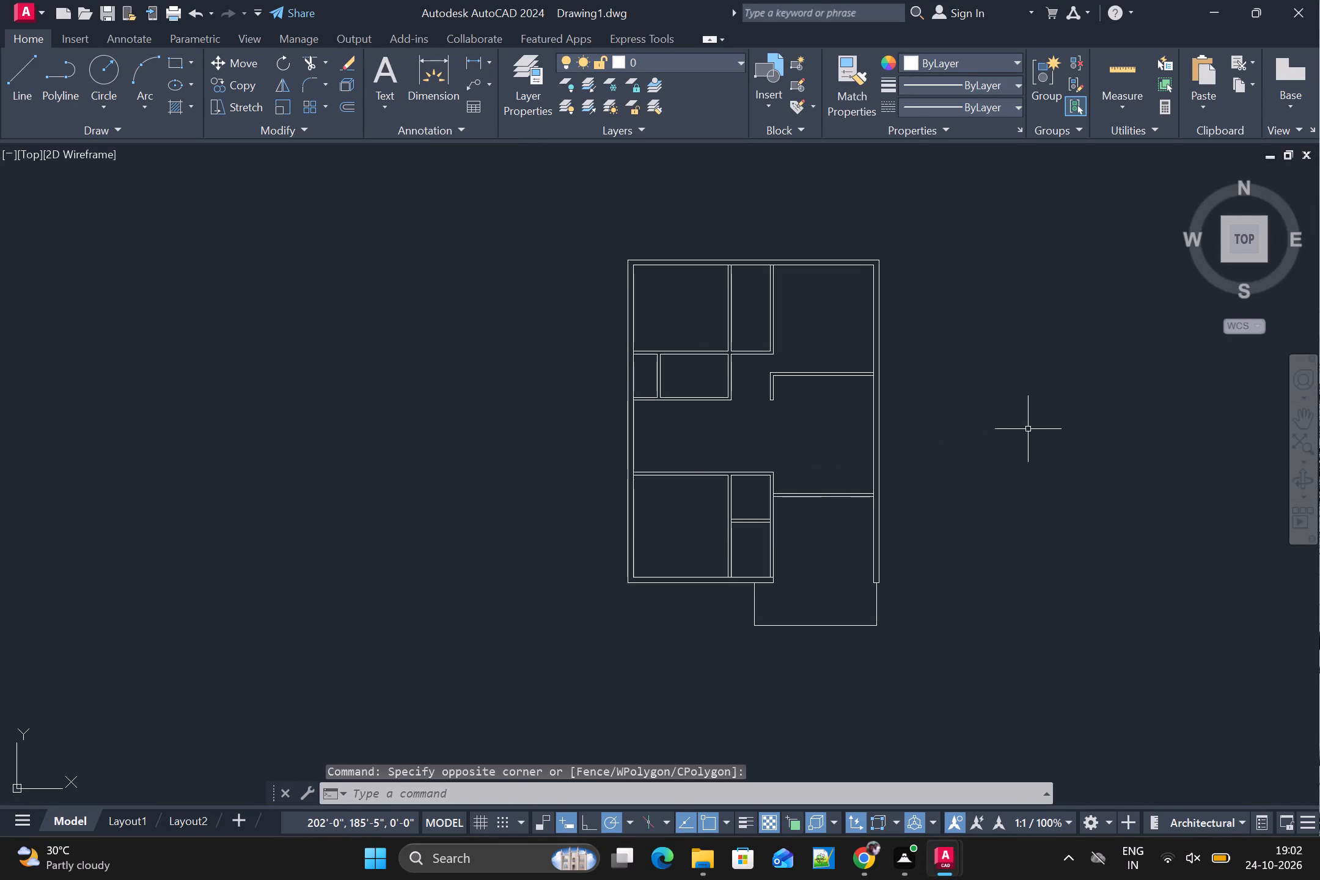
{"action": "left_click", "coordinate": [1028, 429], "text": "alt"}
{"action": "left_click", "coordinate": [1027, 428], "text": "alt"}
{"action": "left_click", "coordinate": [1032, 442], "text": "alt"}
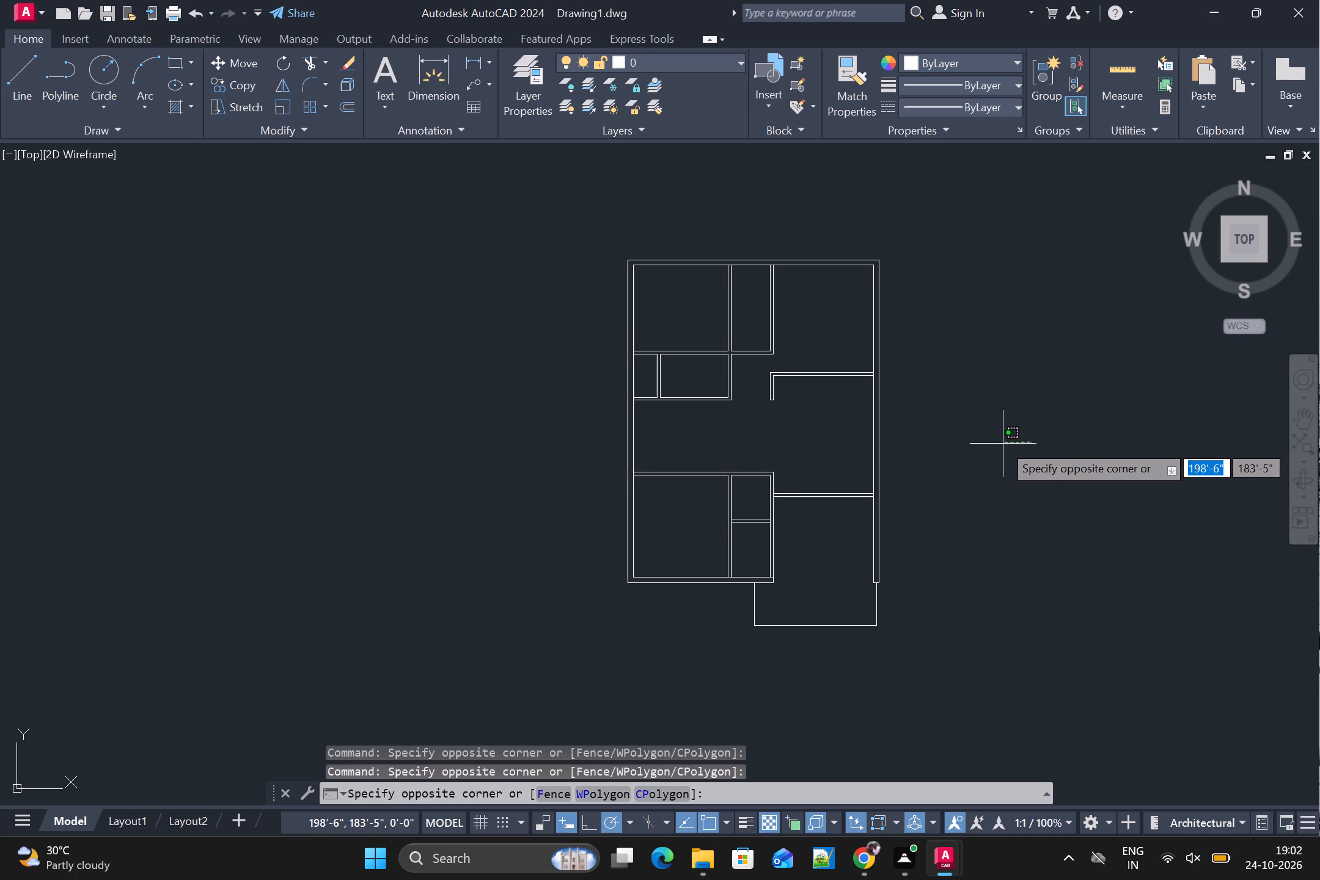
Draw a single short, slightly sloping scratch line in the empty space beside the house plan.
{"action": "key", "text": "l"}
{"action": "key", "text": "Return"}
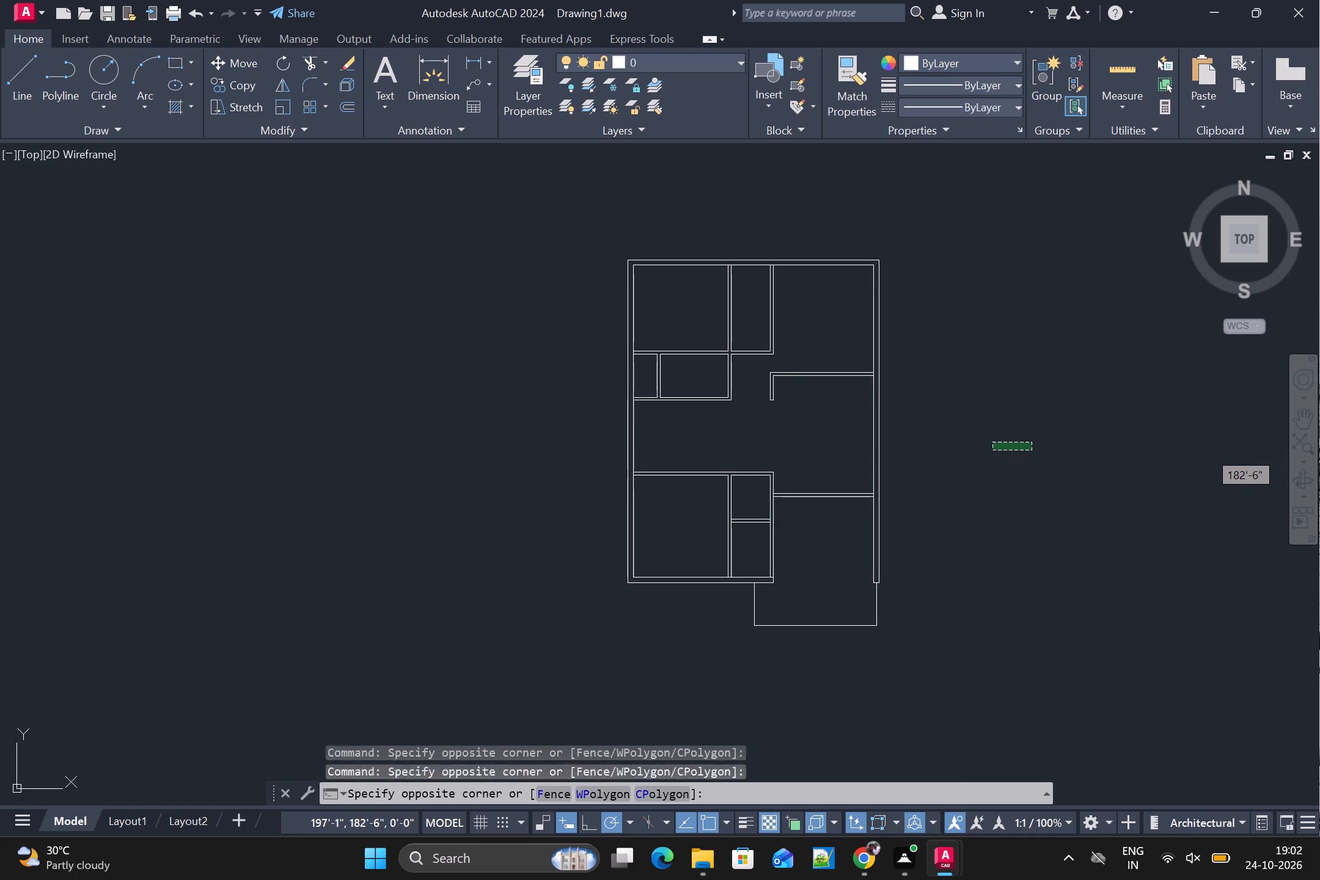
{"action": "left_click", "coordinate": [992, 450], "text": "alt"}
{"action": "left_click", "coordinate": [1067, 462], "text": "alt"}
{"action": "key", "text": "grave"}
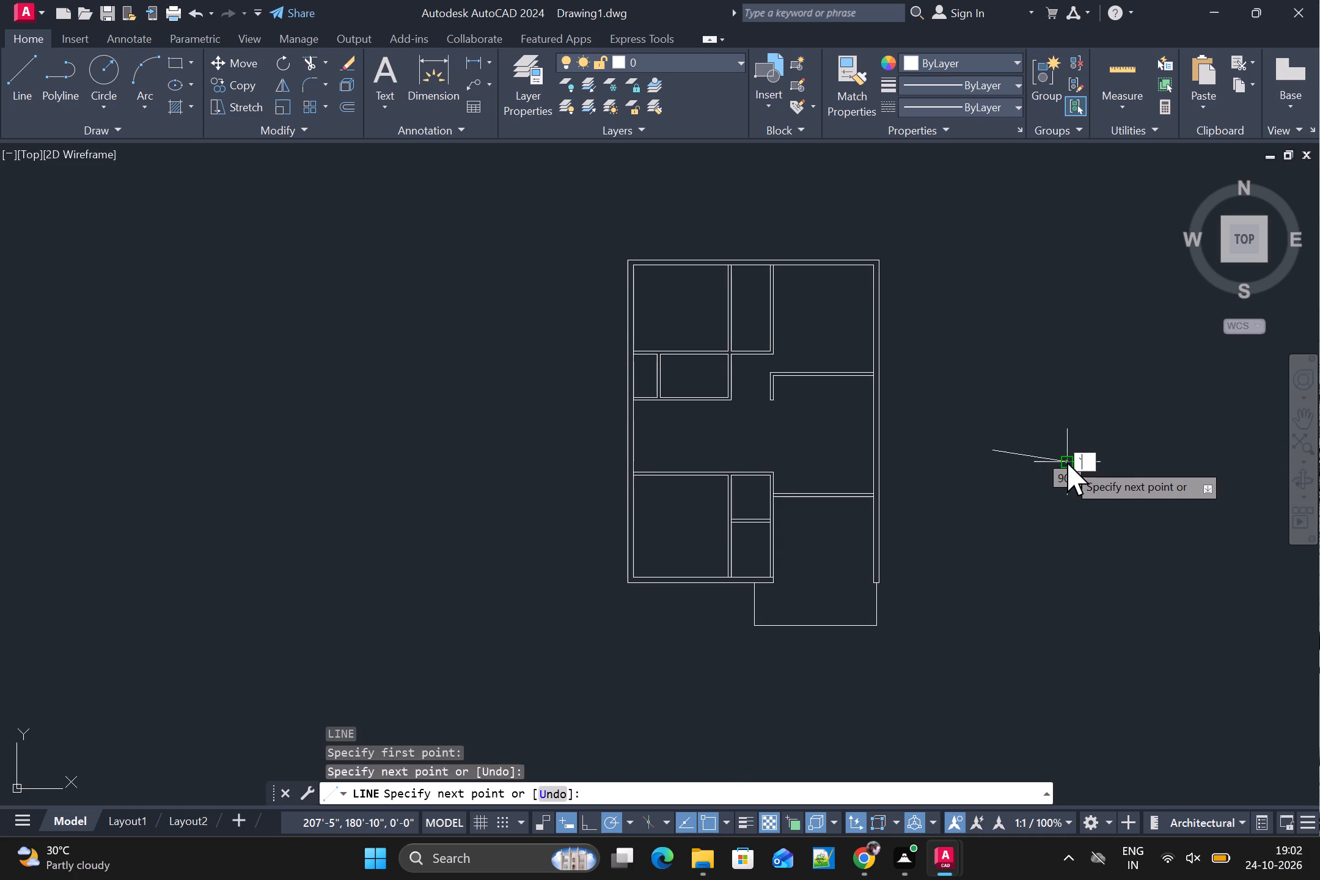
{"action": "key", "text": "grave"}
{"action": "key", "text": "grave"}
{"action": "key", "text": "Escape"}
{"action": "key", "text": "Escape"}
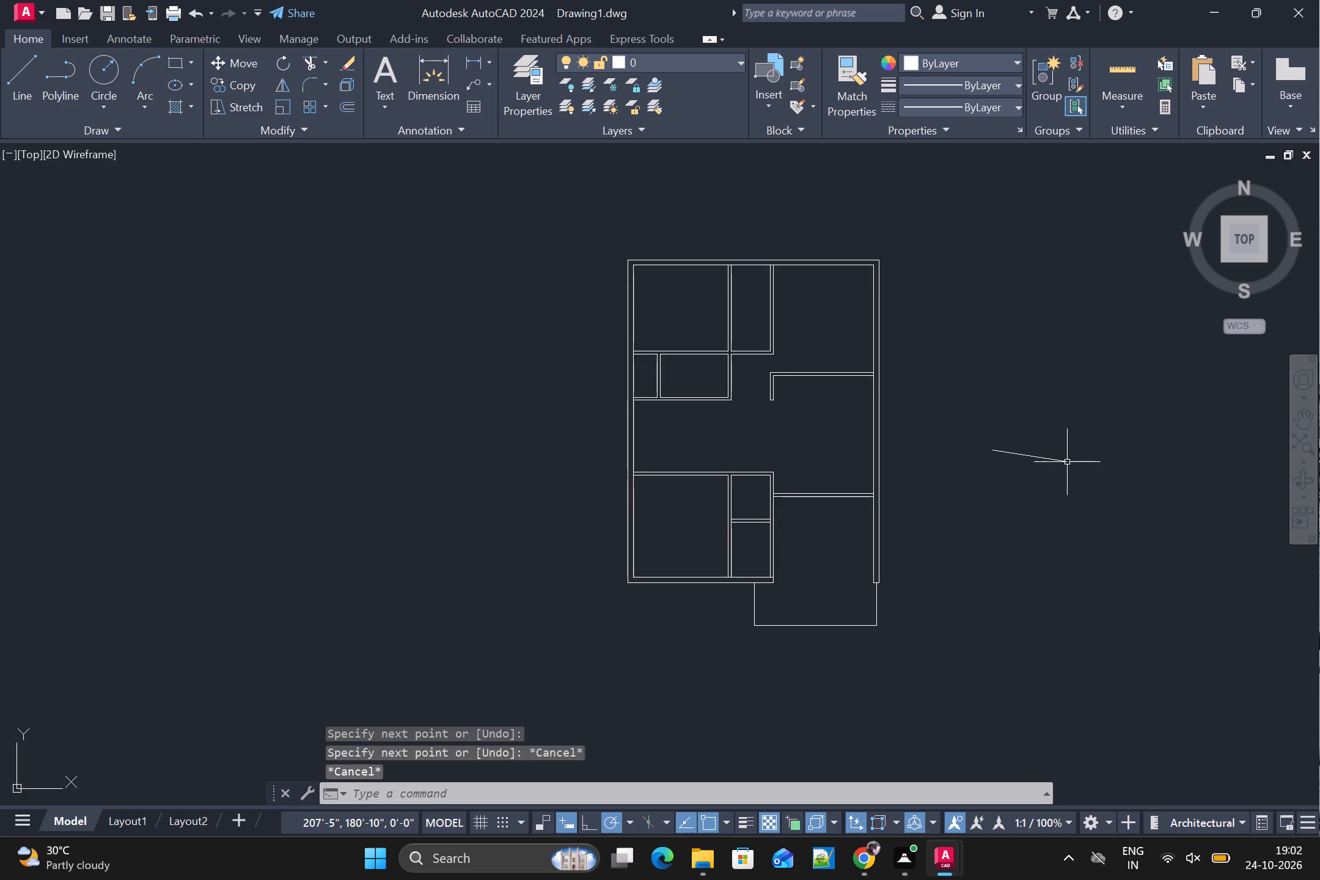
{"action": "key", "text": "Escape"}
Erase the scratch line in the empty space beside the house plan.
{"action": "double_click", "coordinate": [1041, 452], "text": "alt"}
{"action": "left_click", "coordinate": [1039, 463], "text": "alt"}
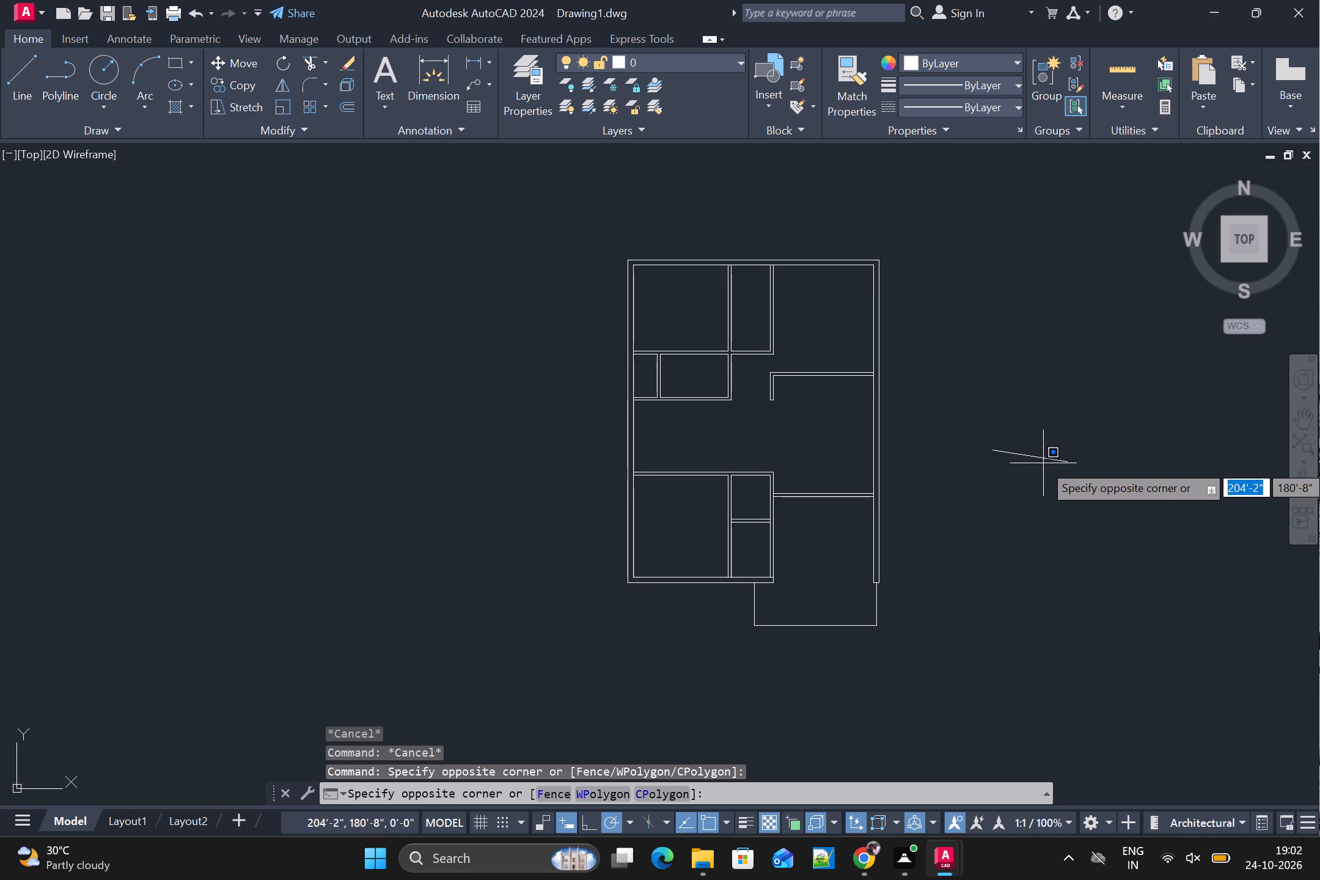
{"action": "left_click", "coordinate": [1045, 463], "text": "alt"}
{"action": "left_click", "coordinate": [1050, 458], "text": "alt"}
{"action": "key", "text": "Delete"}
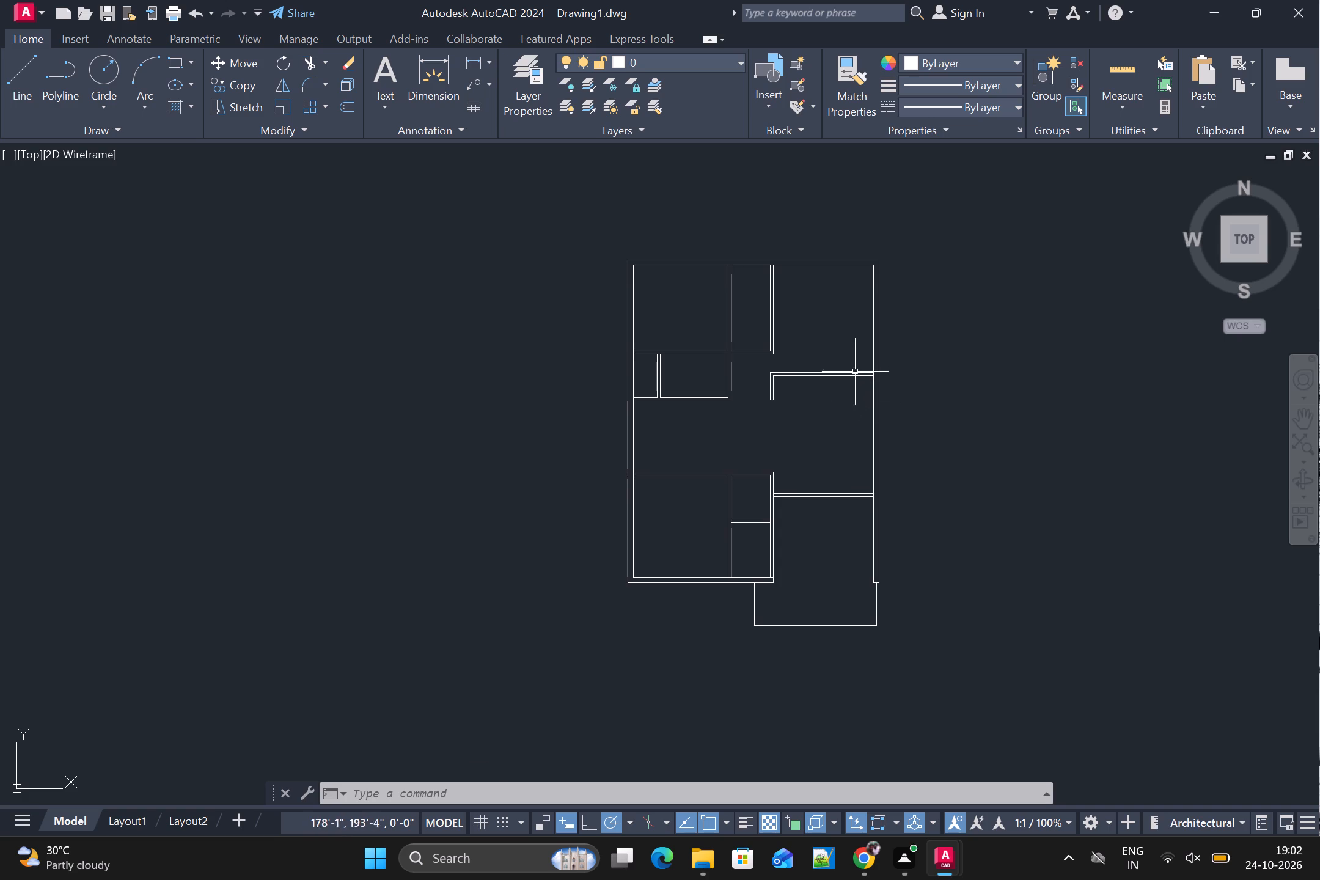
Look through the recent blocks for furniture and fixtures suitable for the plan.
{"action": "scroll", "coordinate": [854, 369], "scroll_direction": "up", "scroll_amount": 2, "text": "alt"}
{"action": "middle_click_drag", "start_coordinate": [856, 370], "coordinate": [859, 426], "text": "alt"}
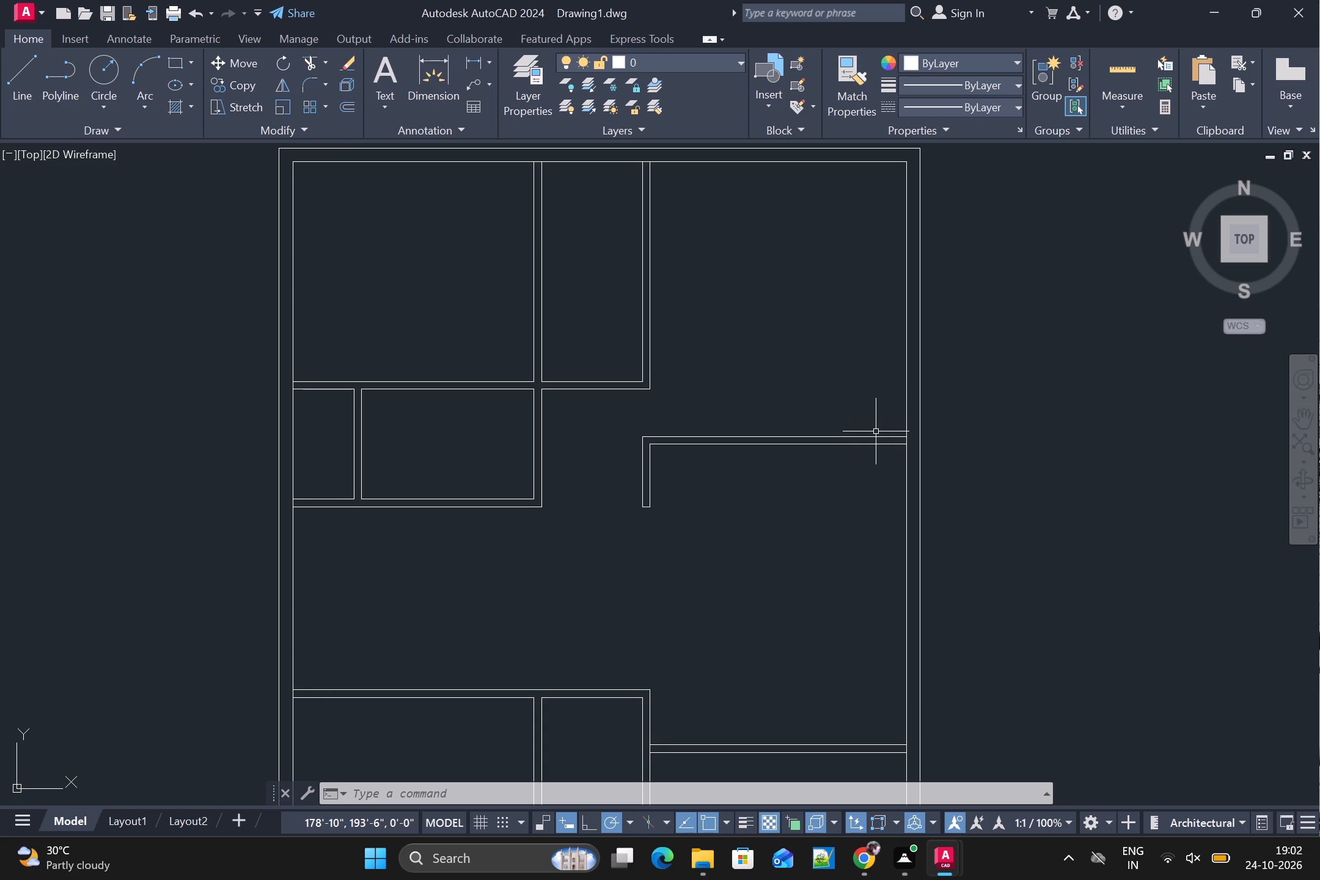
{"action": "scroll", "coordinate": [834, 237], "scroll_direction": "down", "scroll_amount": 1, "text": "alt"}
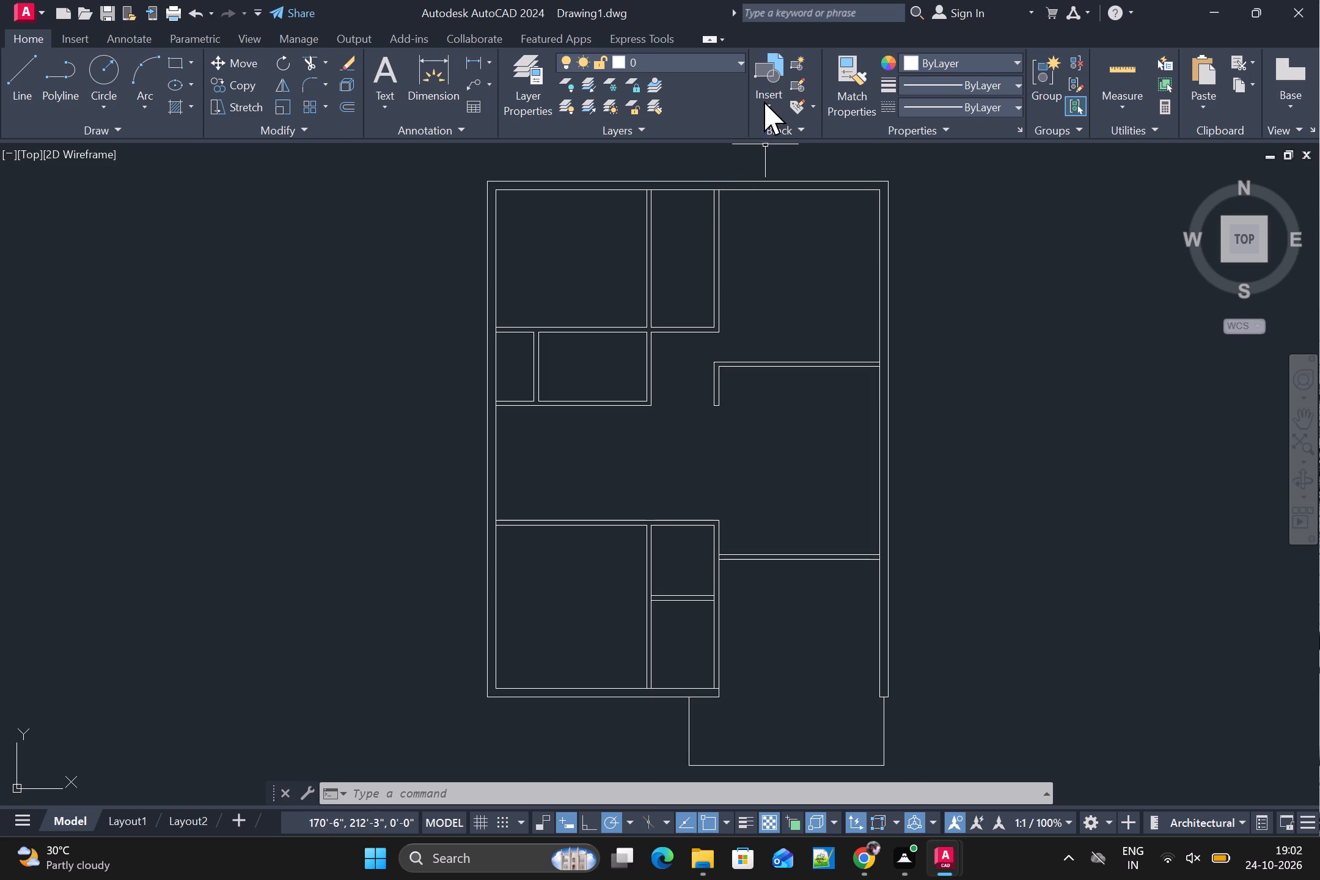
{"action": "left_click", "coordinate": [765, 99], "text": "alt"}
{"action": "left_click", "coordinate": [817, 191], "text": "alt"}
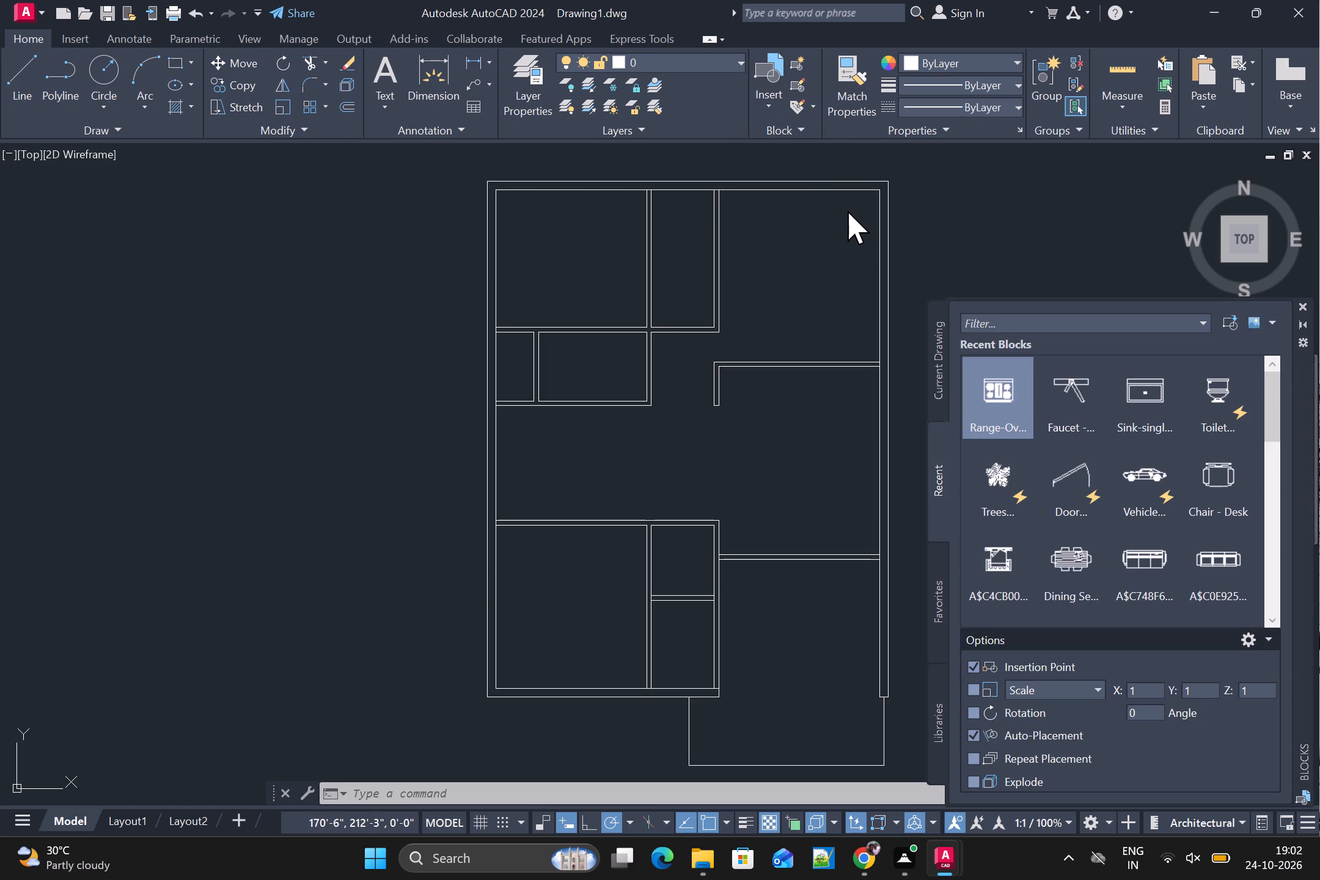
{"action": "left_click", "coordinate": [772, 86], "text": "alt"}
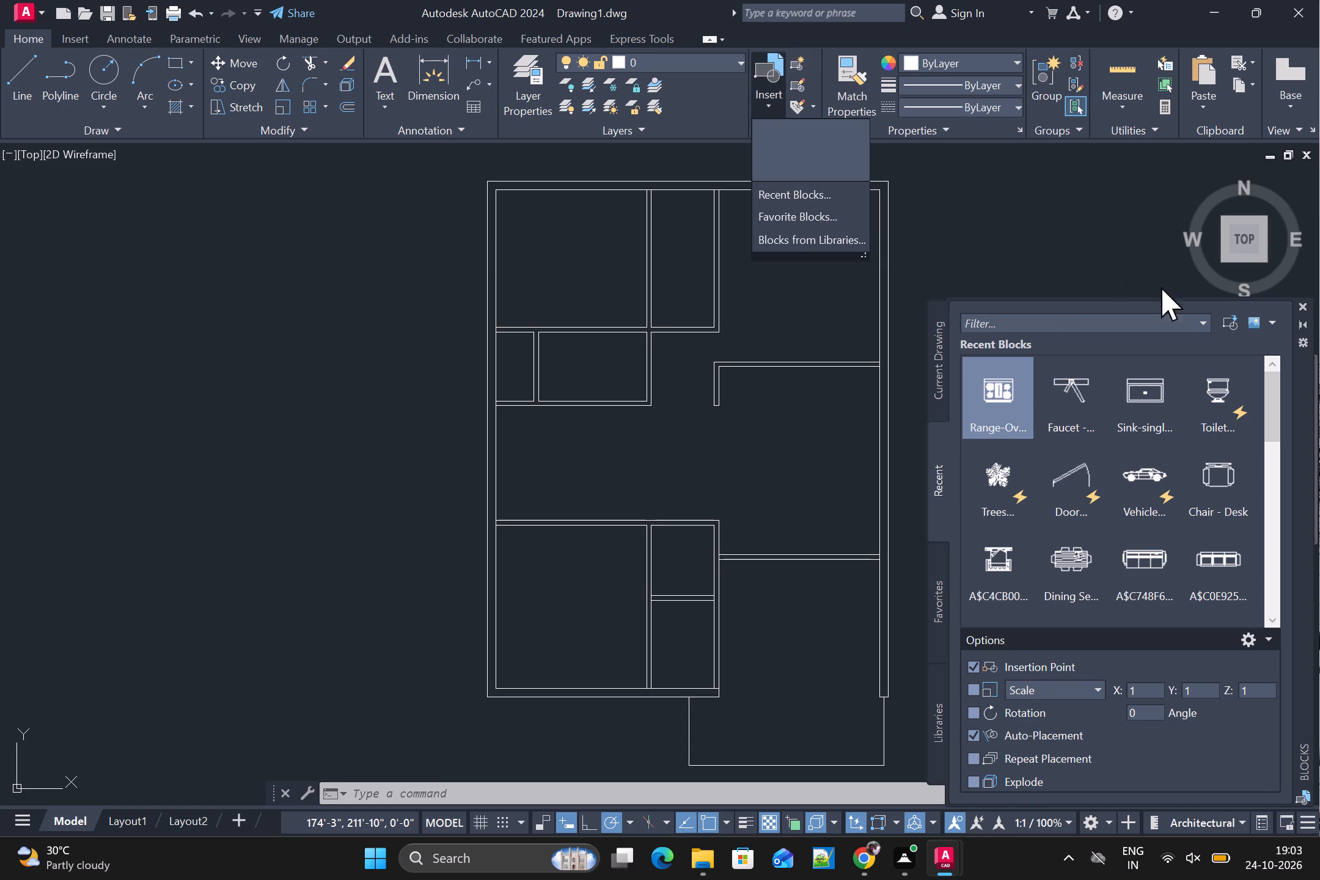
{"action": "scroll", "coordinate": [1179, 461], "scroll_direction": "down", "scroll_amount": 7, "text": "alt"}
{"action": "scroll", "coordinate": [1284, 495], "scroll_direction": "down", "scroll_amount": 3, "text": "alt"}
{"action": "left_click_drag", "start_coordinate": [1272, 474], "coordinate": [1270, 511], "text": "alt"}
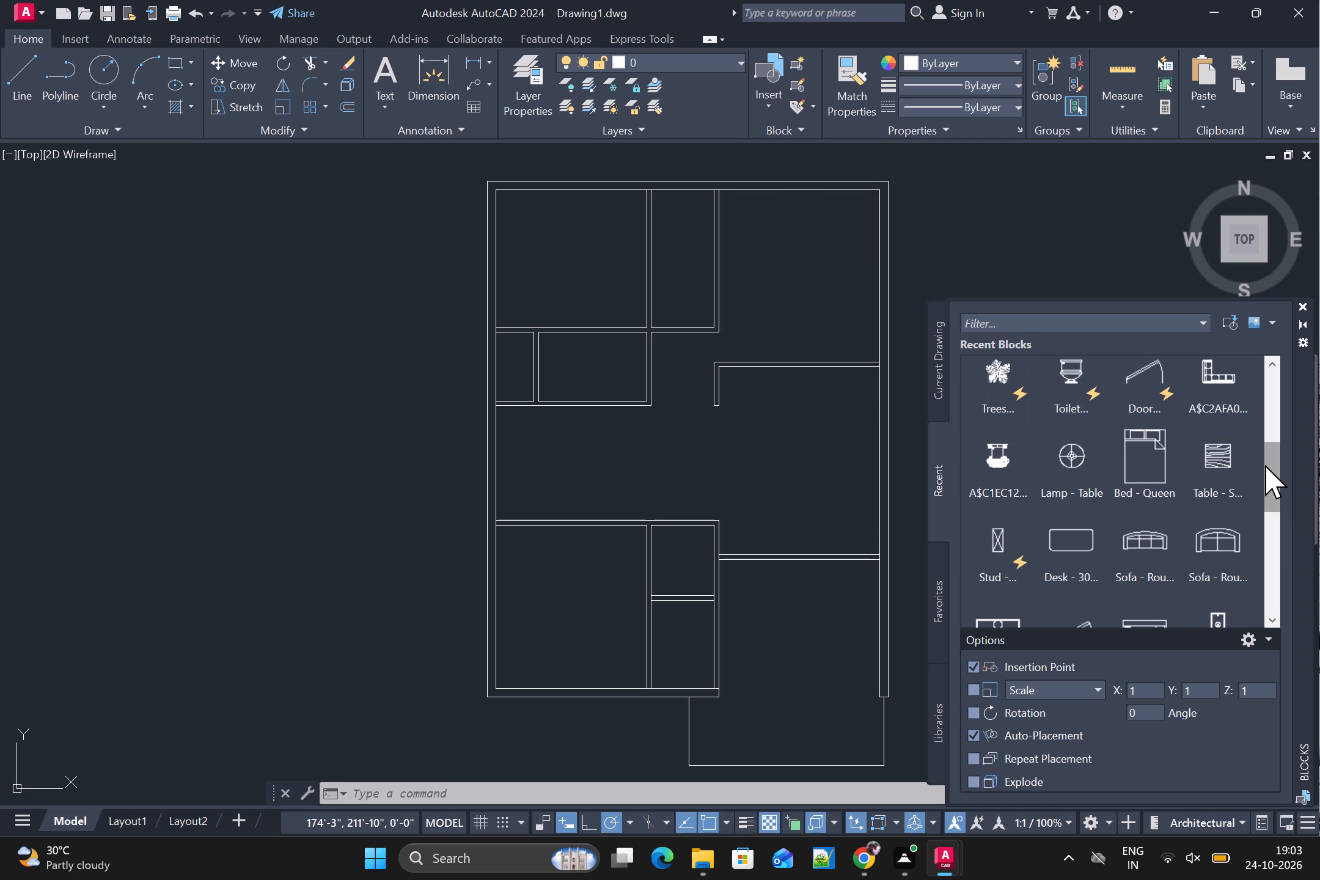
{"action": "left_click_drag", "start_coordinate": [1265, 465], "coordinate": [1265, 550], "text": "alt"}
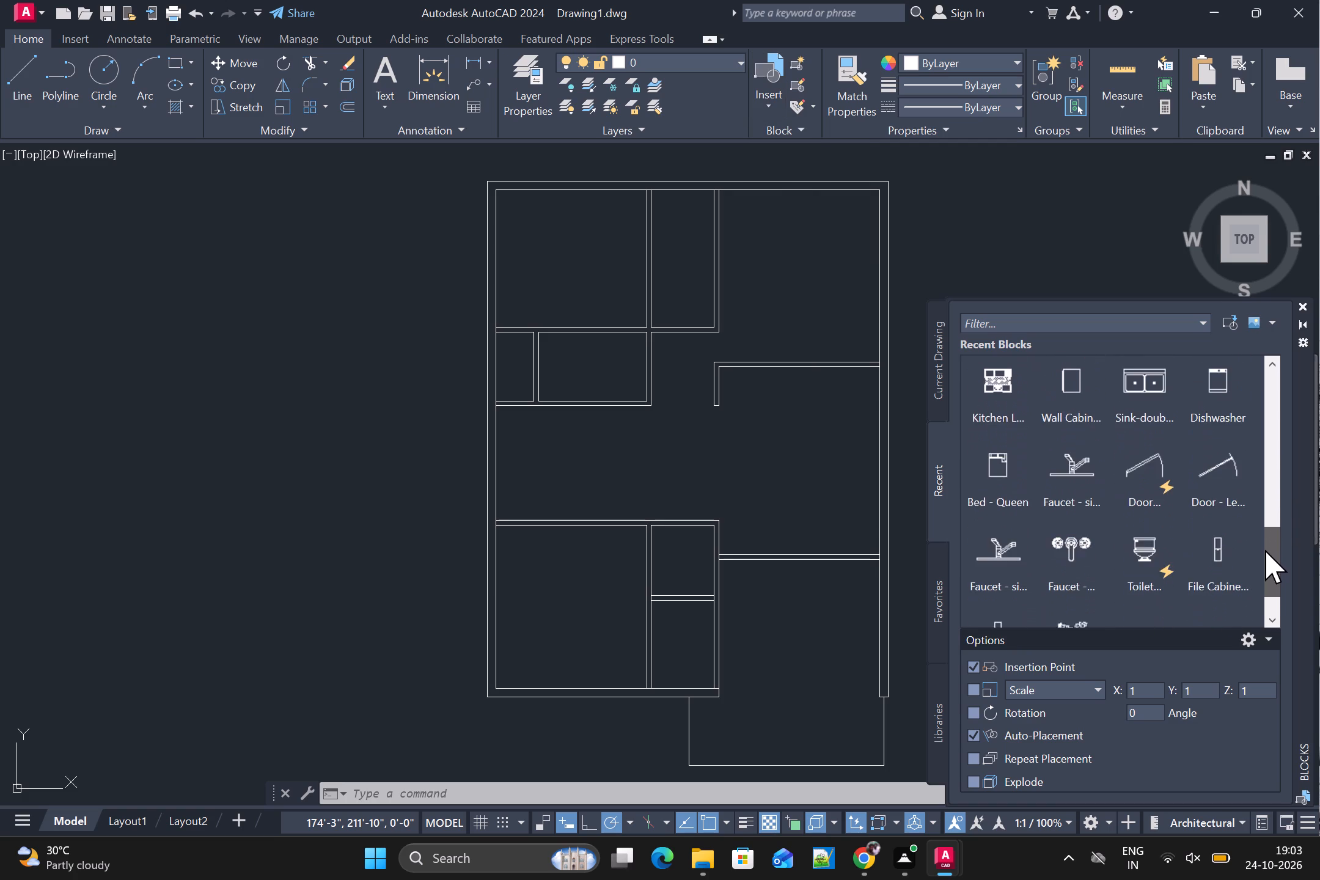
{"action": "left_click_drag", "start_coordinate": [1265, 550], "coordinate": [1257, 388], "text": "alt"}
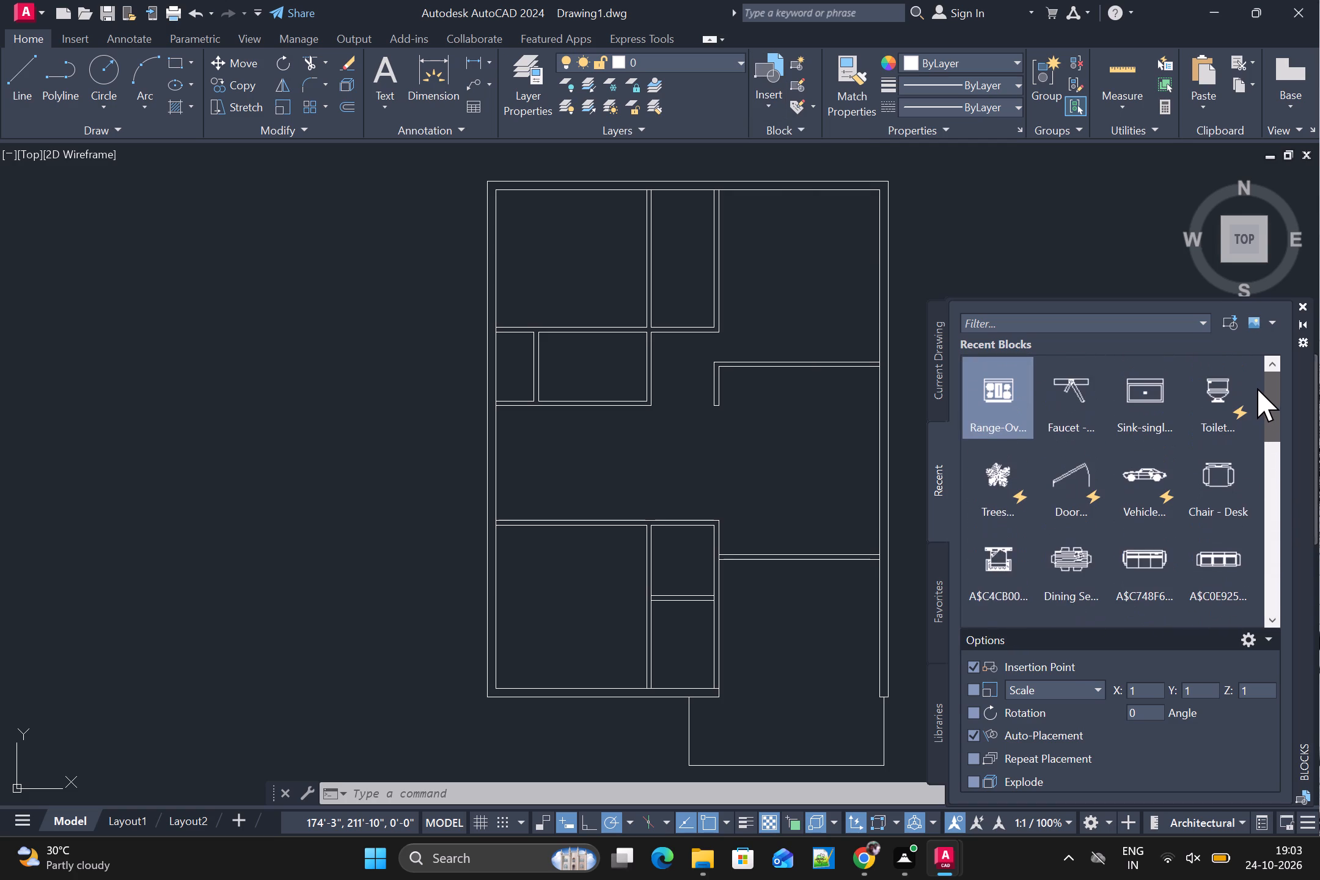
{"action": "left_click_drag", "start_coordinate": [1257, 388], "coordinate": [1257, 375], "text": "alt"}
{"action": "left_click", "coordinate": [1301, 306], "text": "alt"}
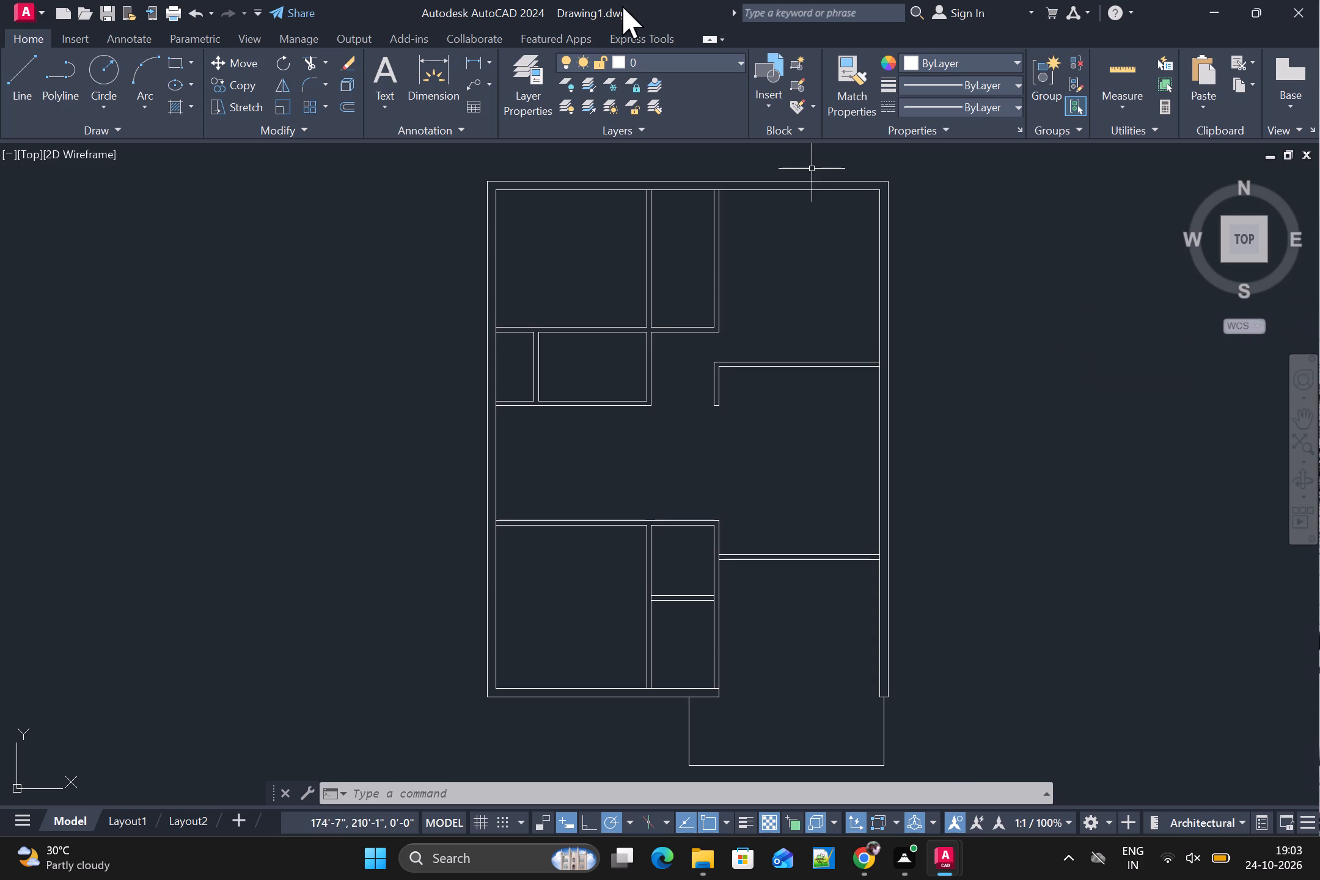
Create a new layer named BEDS.
{"action": "left_click", "coordinate": [708, 59], "text": "alt"}
{"action": "left_click", "coordinate": [535, 71], "text": "alt"}
{"action": "left_click", "coordinate": [529, 87], "text": "alt"}
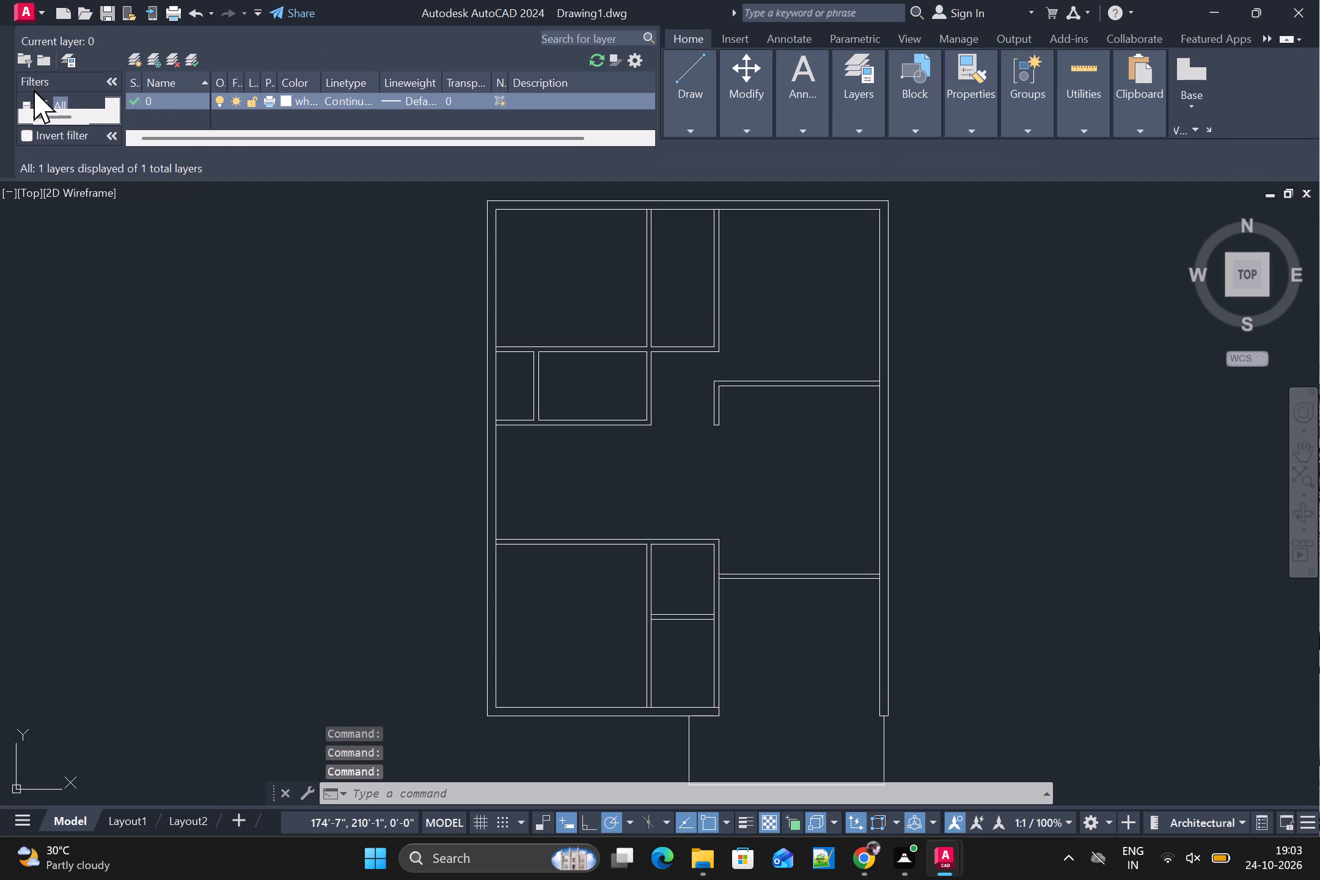
{"action": "left_click", "coordinate": [133, 57], "text": "alt"}
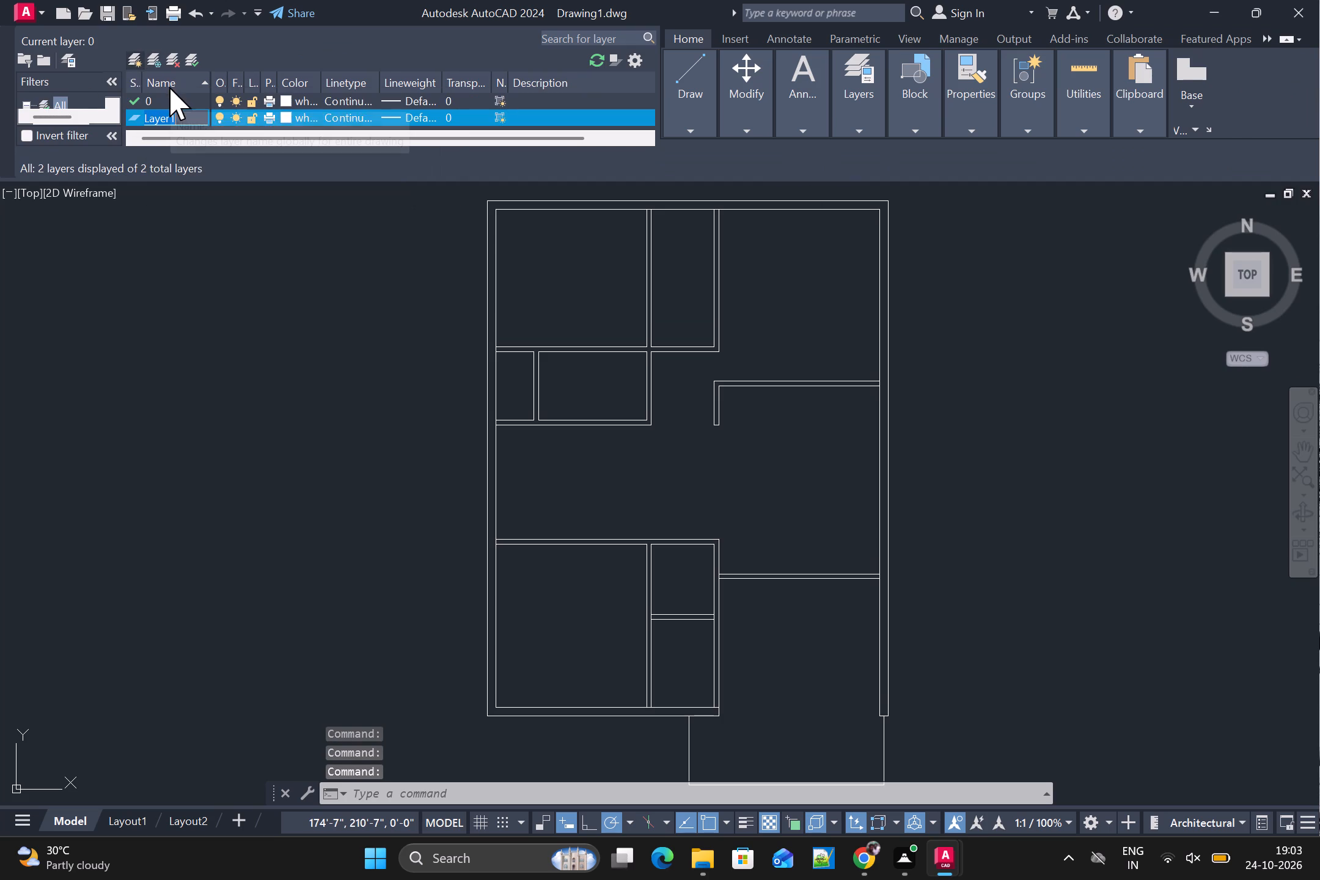
{"action": "type", "text": "BED"}
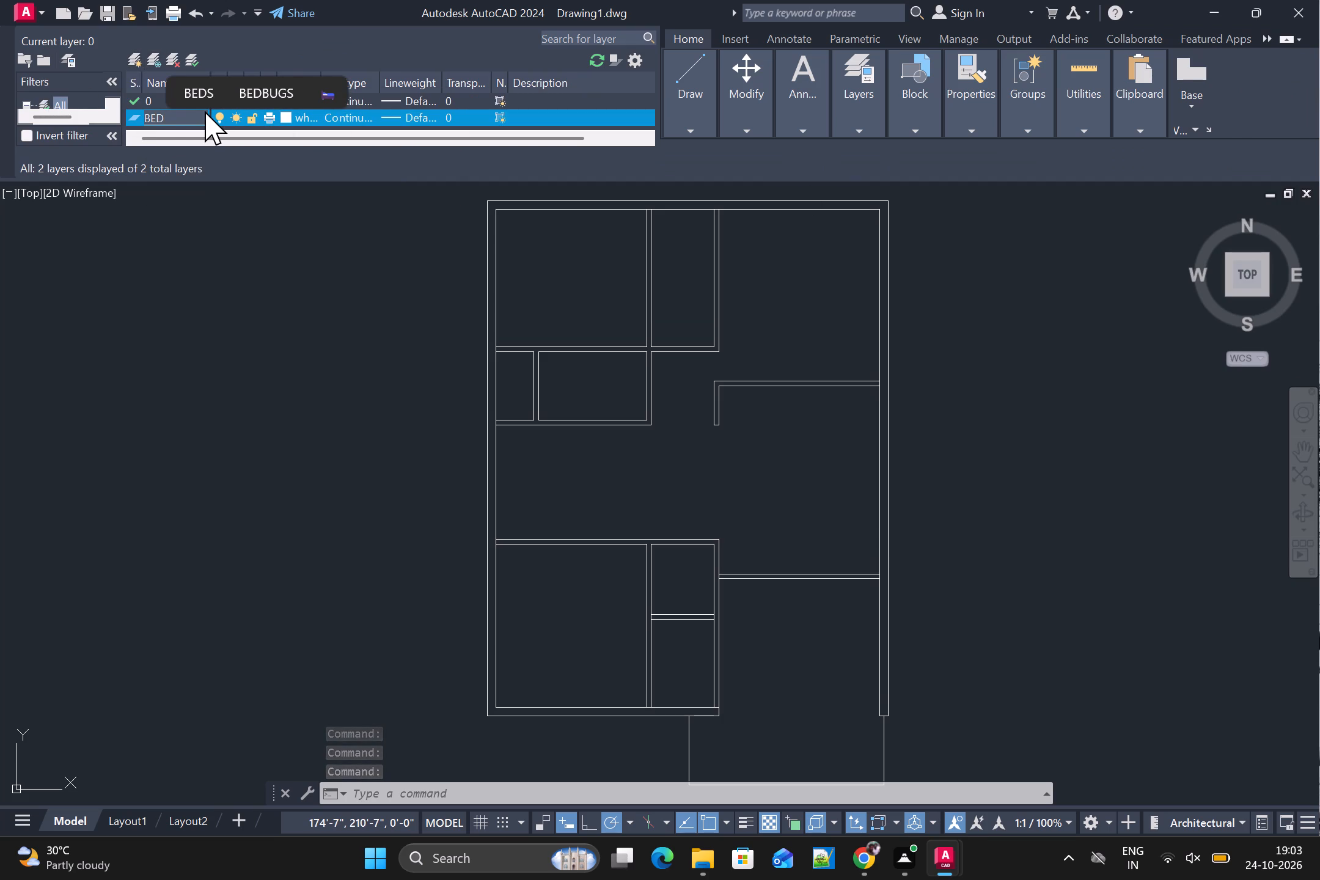
{"action": "key", "text": "s"}
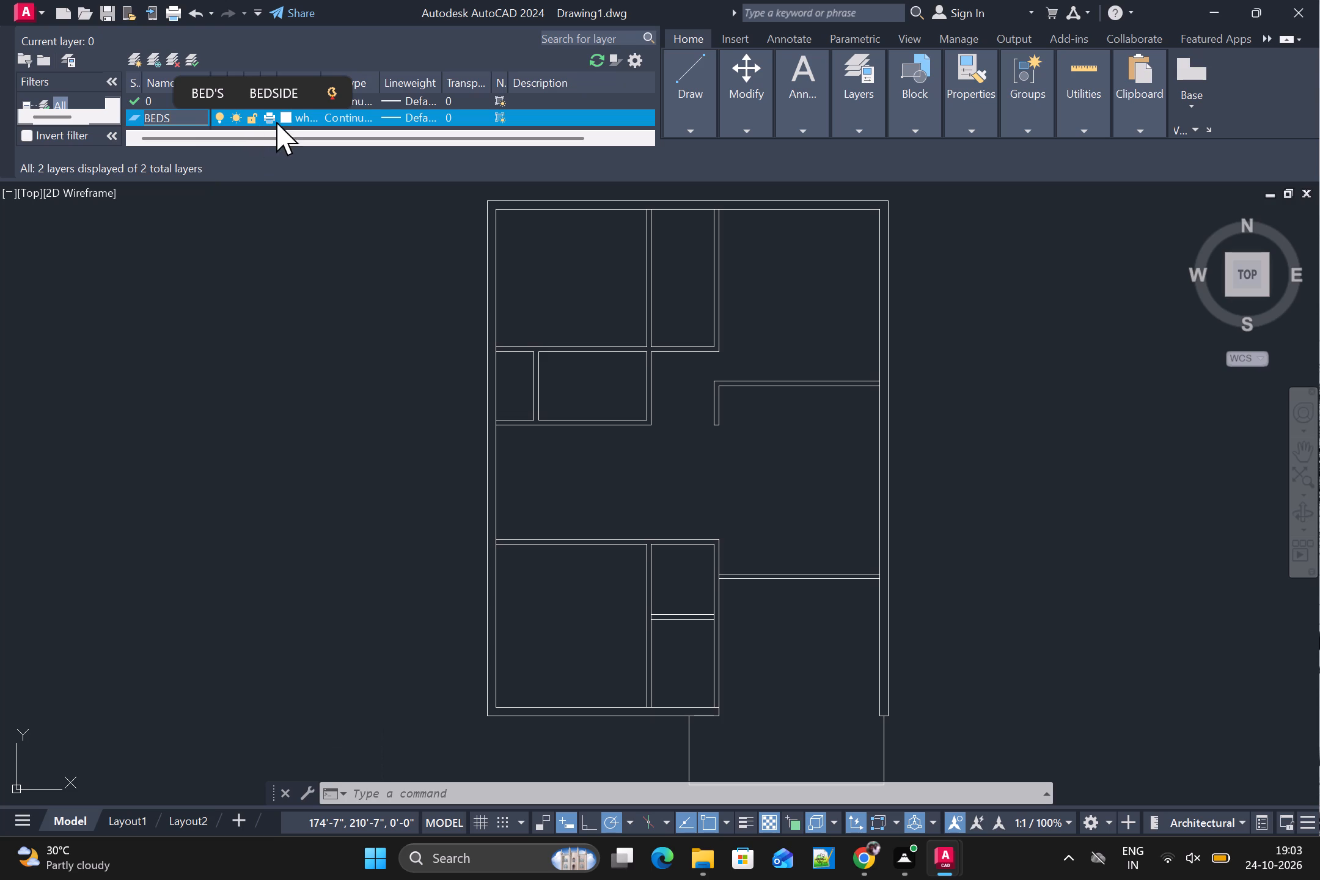
{"action": "key", "text": "Return"}
Set the BEDS layer's colour to index colour 17 and close the layer properties.
{"action": "left_click", "coordinate": [323, 112], "text": "alt"}
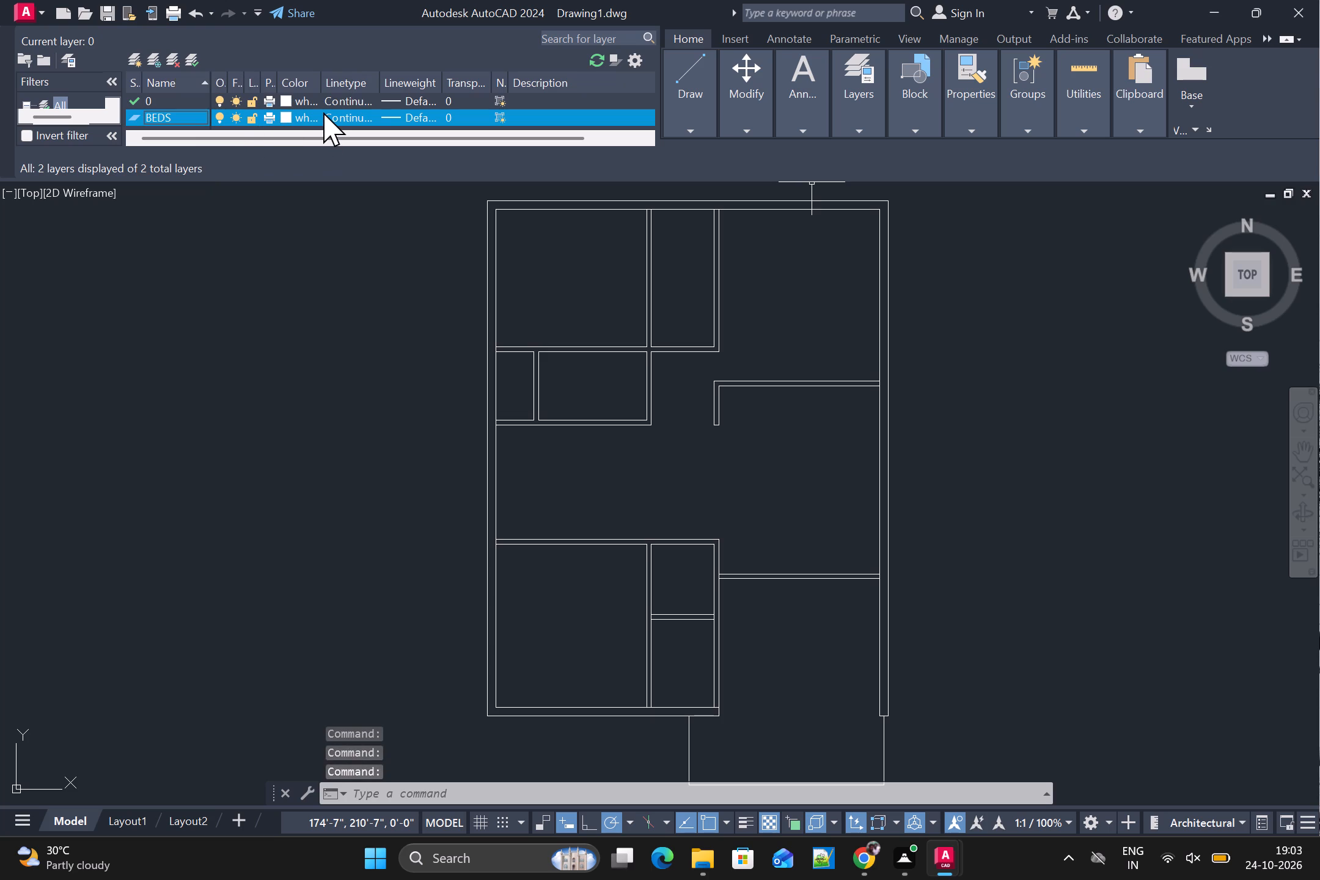
{"action": "left_click", "coordinate": [301, 115], "text": "alt"}
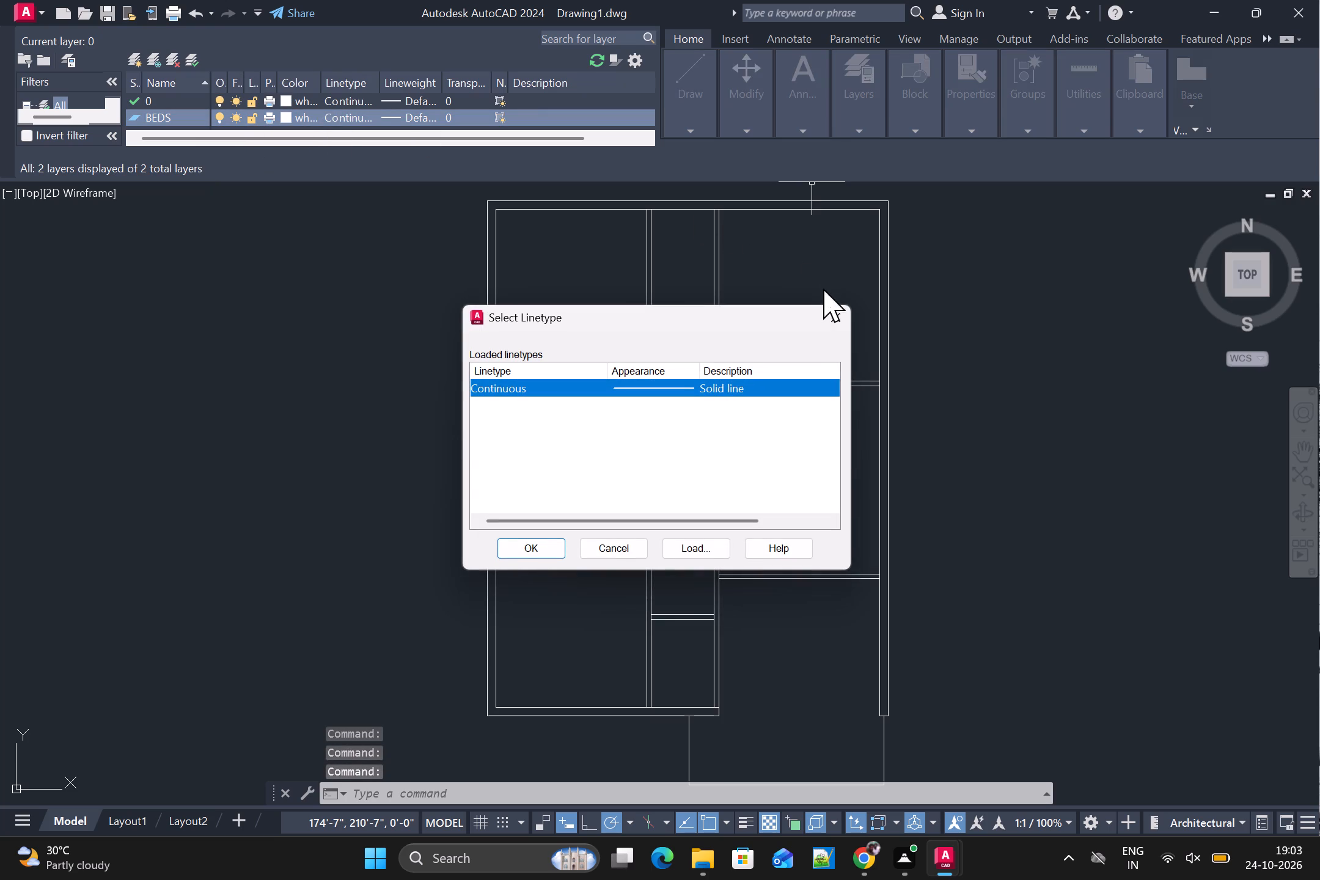
{"action": "left_click", "coordinate": [830, 310], "text": "alt"}
{"action": "left_click", "coordinate": [298, 117], "text": "alt"}
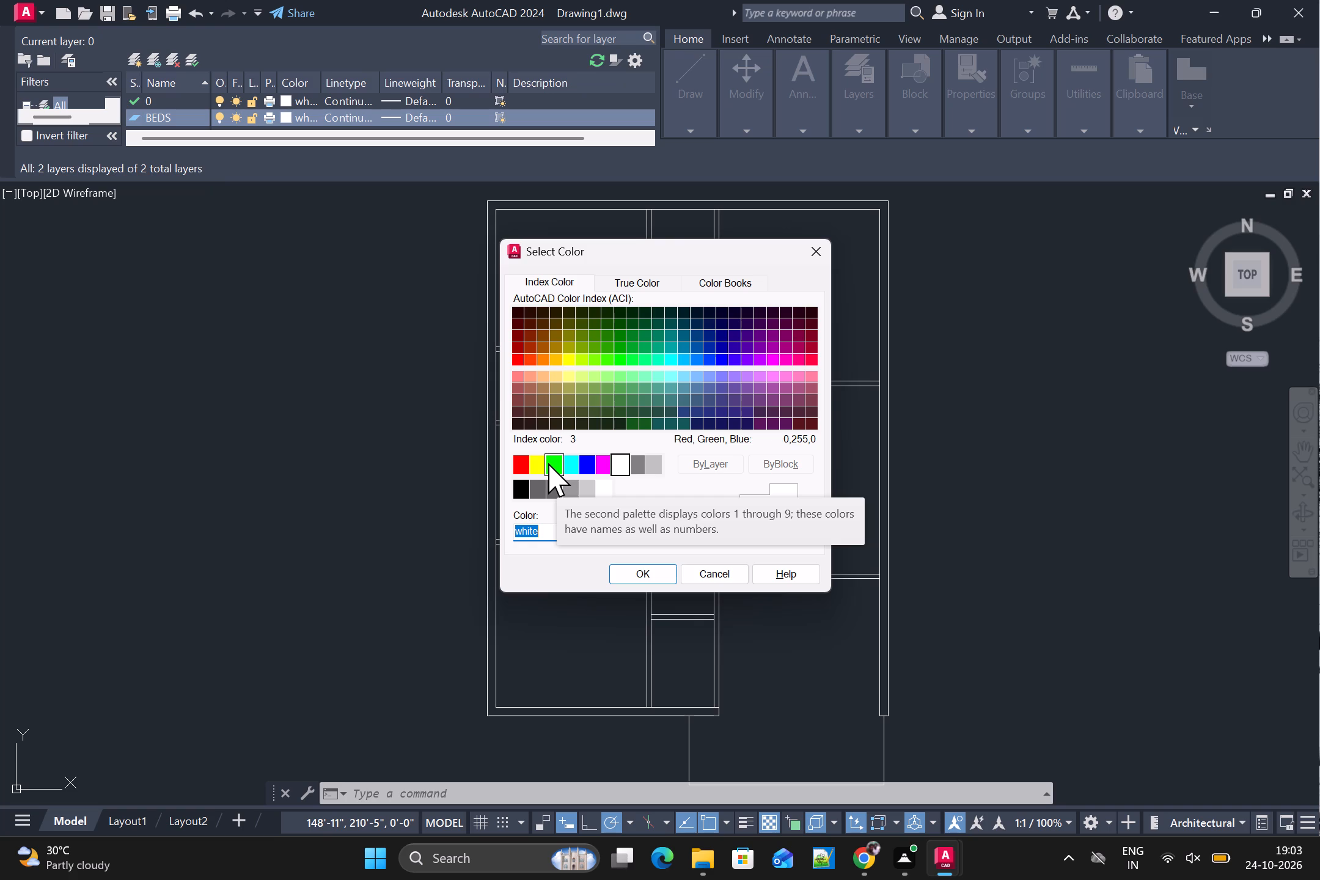
{"action": "left_click", "coordinate": [515, 414], "text": "alt"}
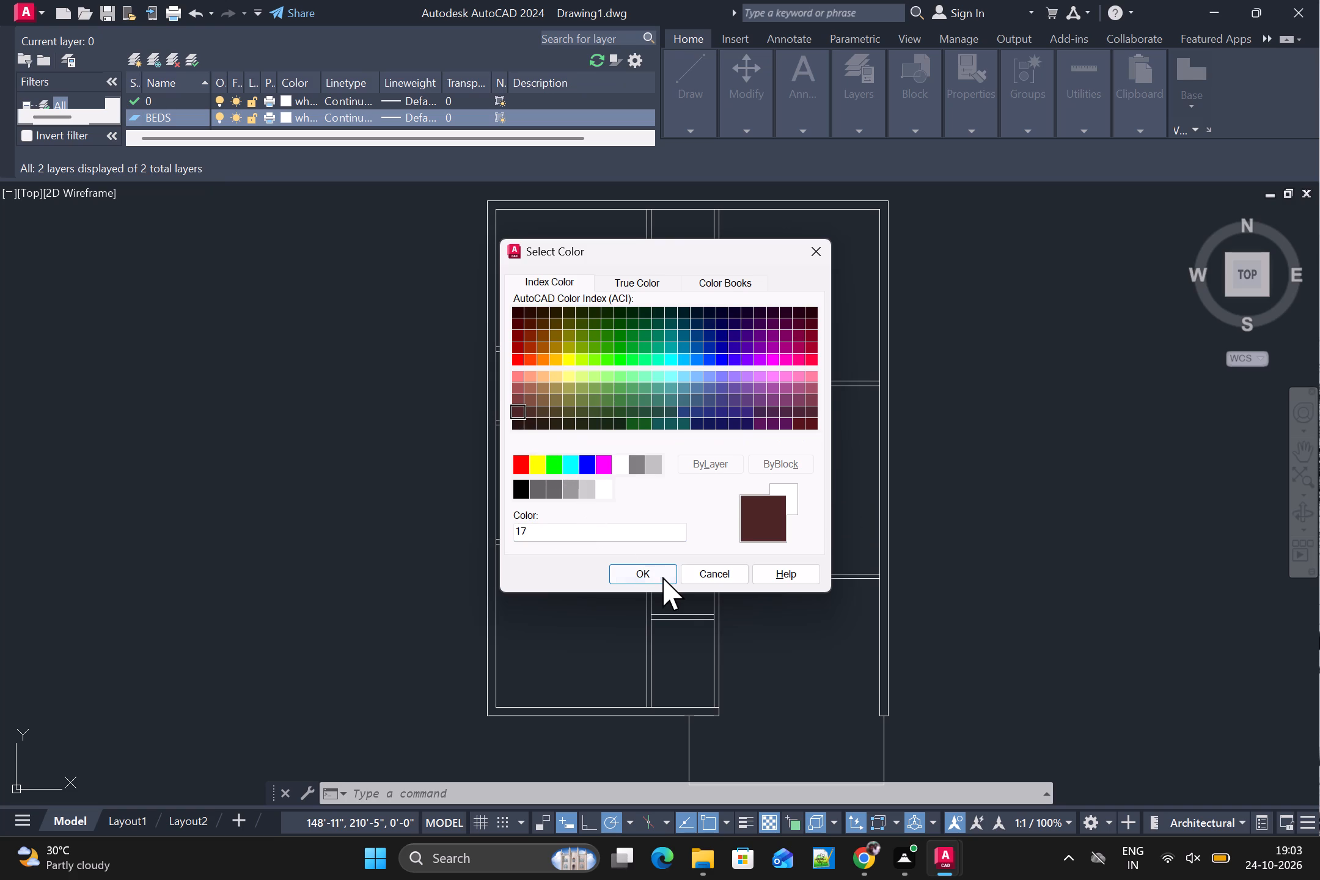
{"action": "left_click", "coordinate": [657, 574], "text": "alt"}
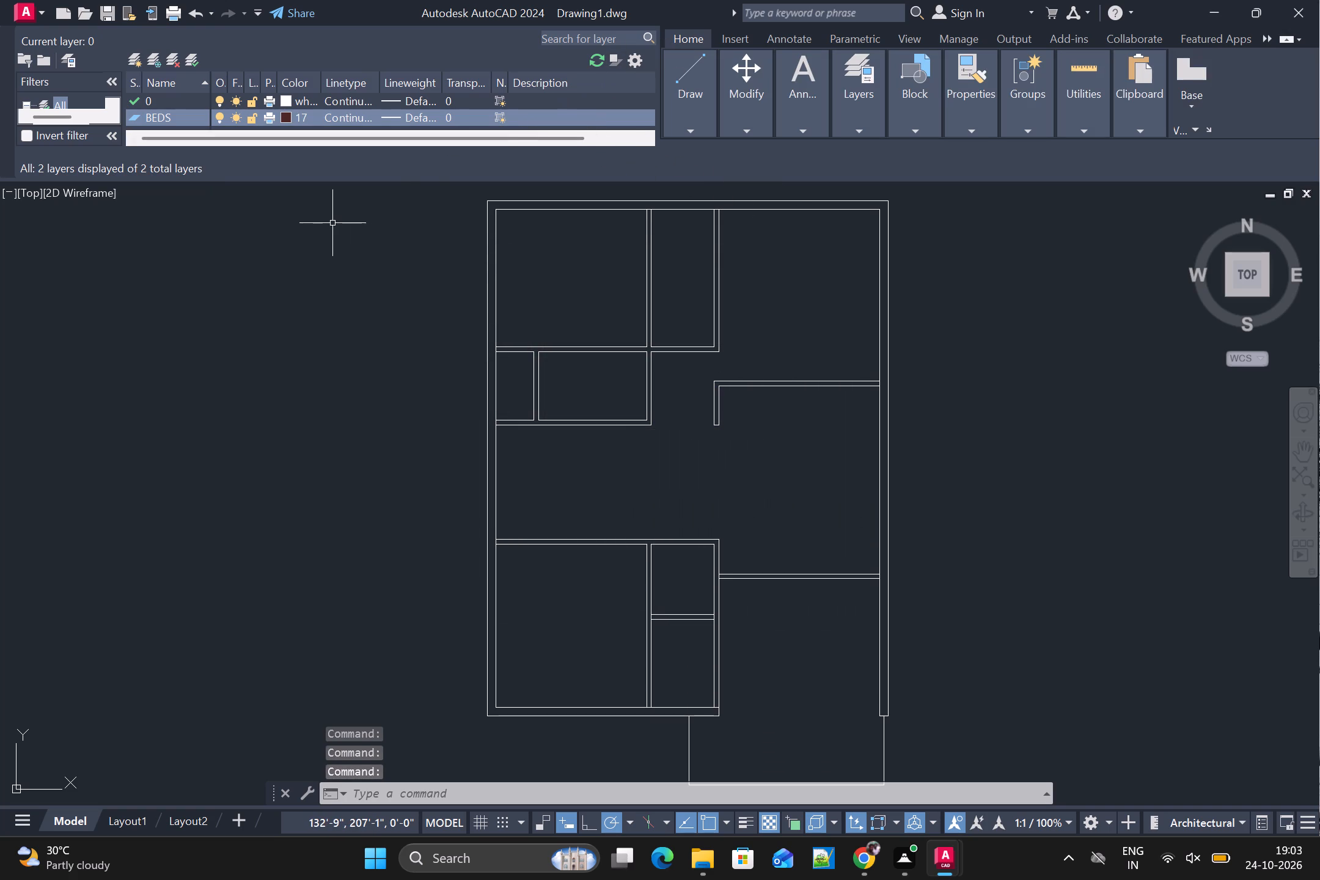
{"action": "left_click", "coordinate": [5, 32], "text": "alt"}
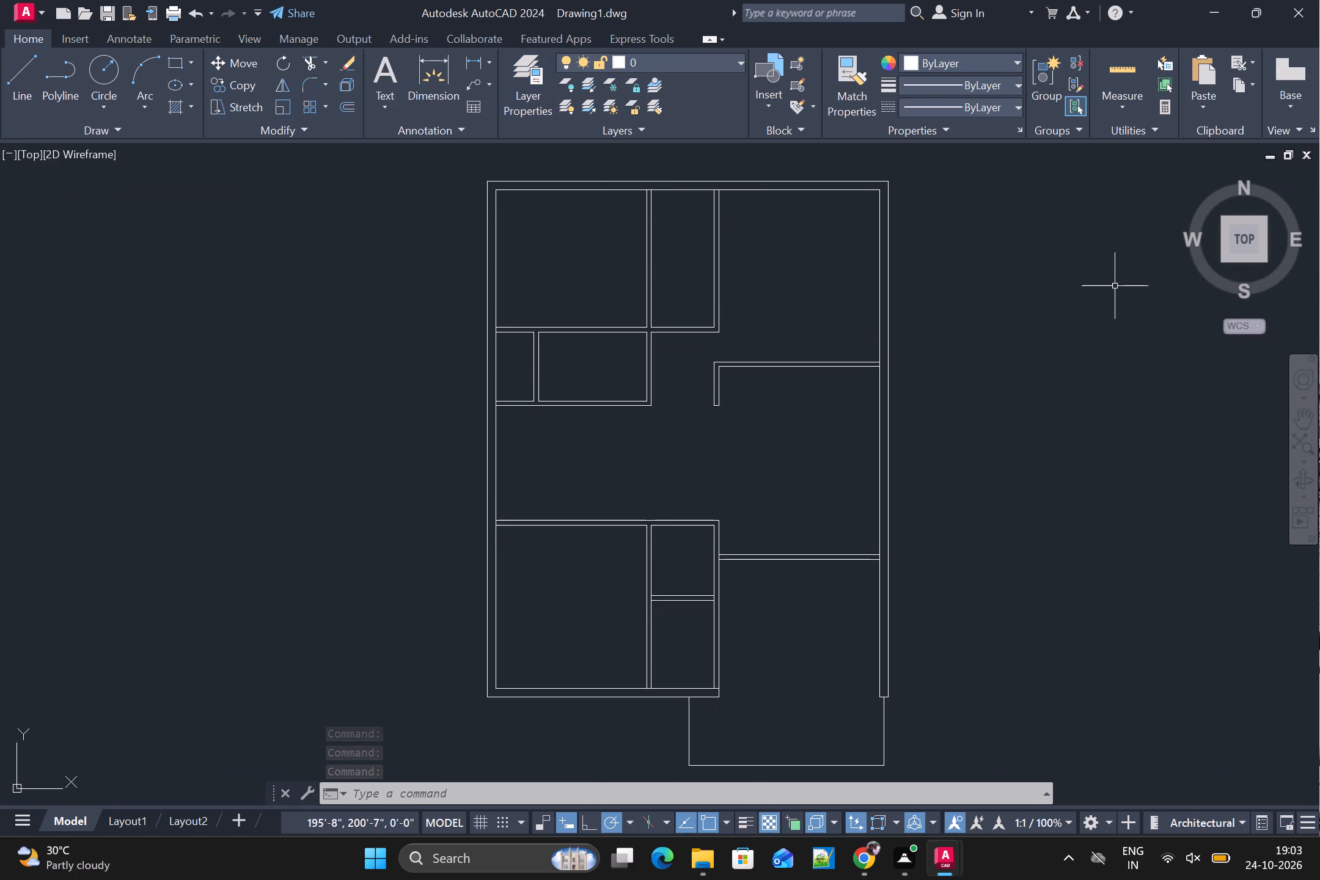
Make BEDS the current layer.
{"action": "left_click", "coordinate": [698, 58], "text": "alt"}
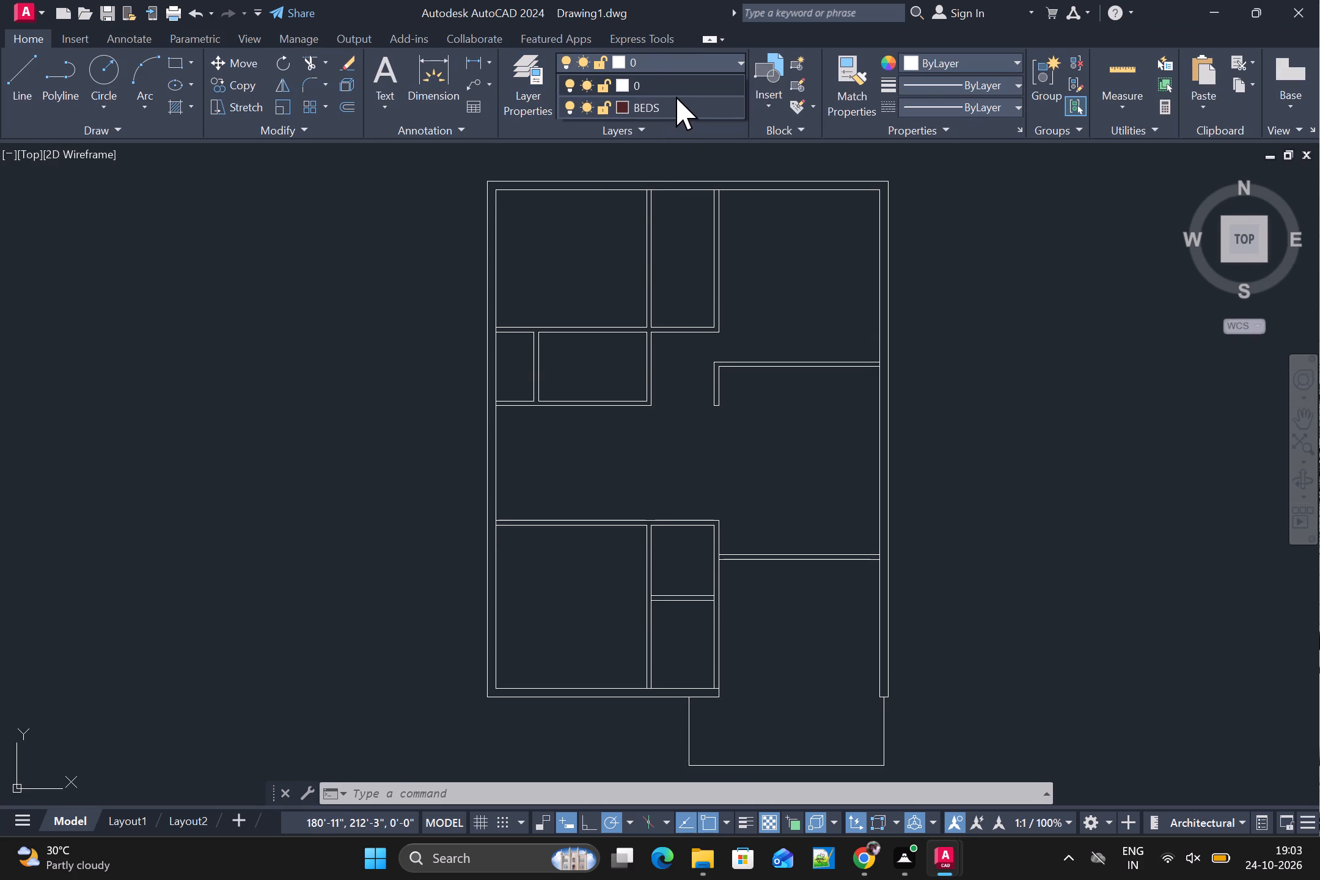
{"action": "left_click", "coordinate": [674, 103], "text": "alt"}
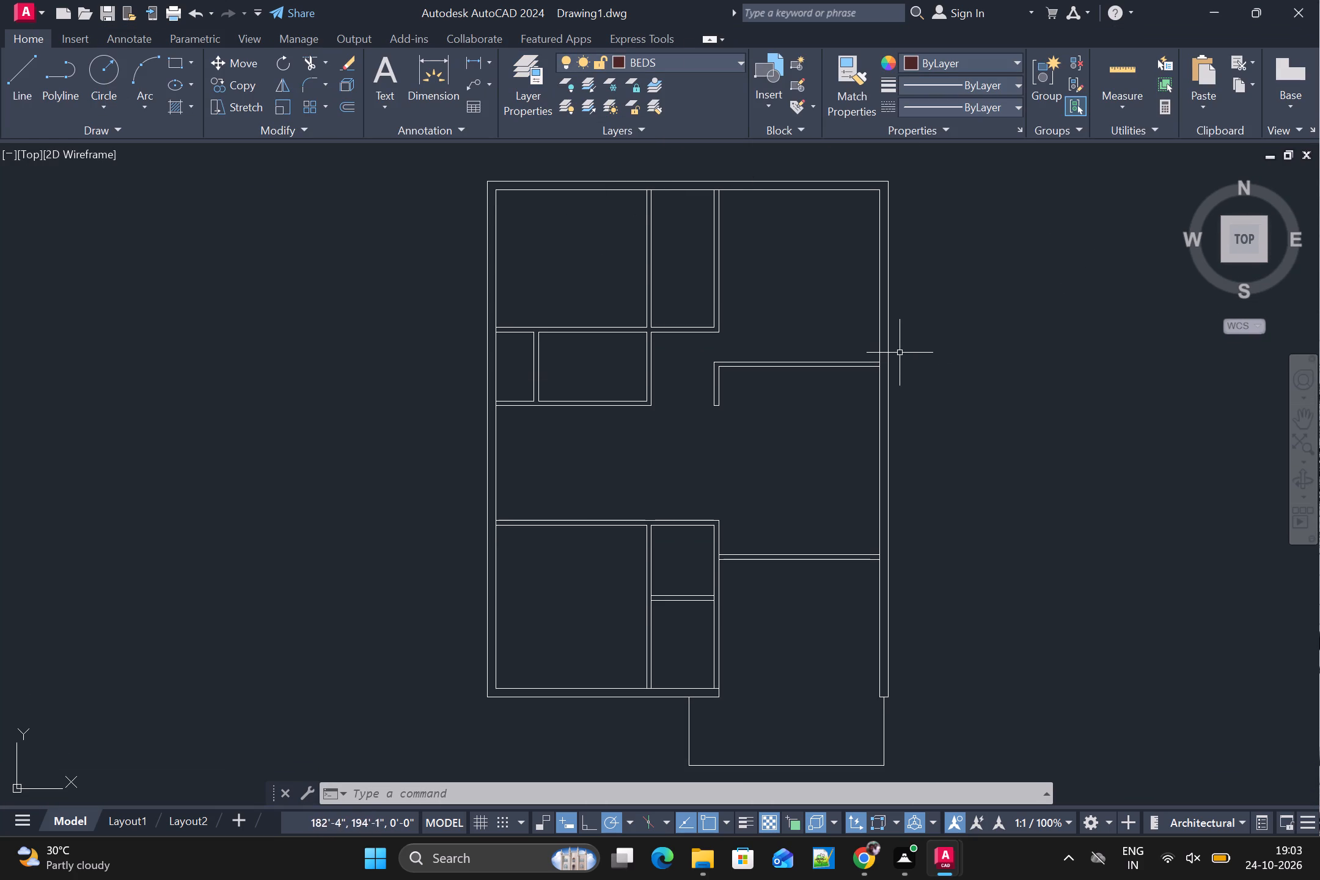
In the 01-01-cad-blocks-net-beds drawing, copy the double bed with the checked quilt, two side tables and corner rug.
{"action": "key", "text": "alt+Tab"}
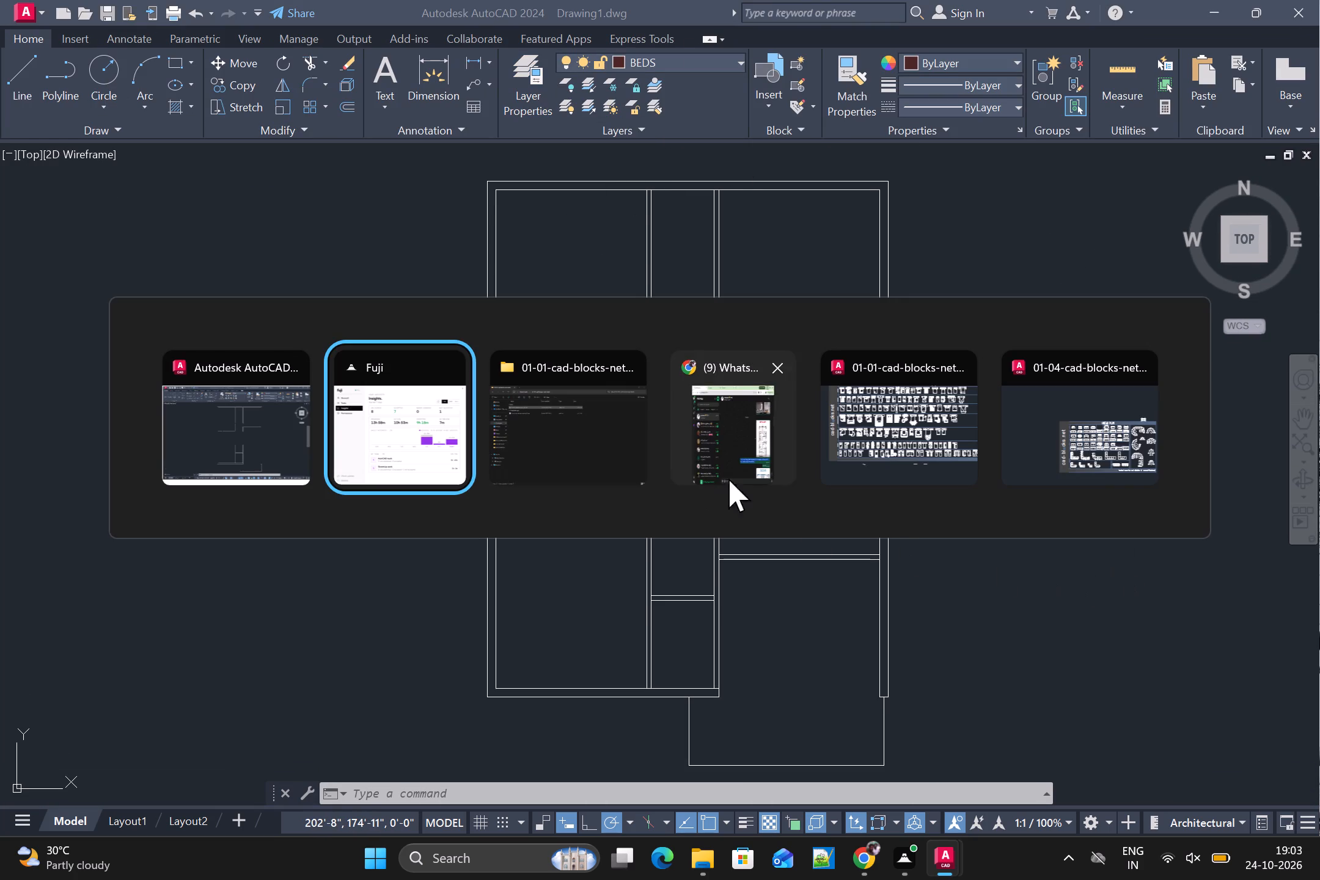
{"action": "left_click", "coordinate": [924, 433], "text": "alt"}
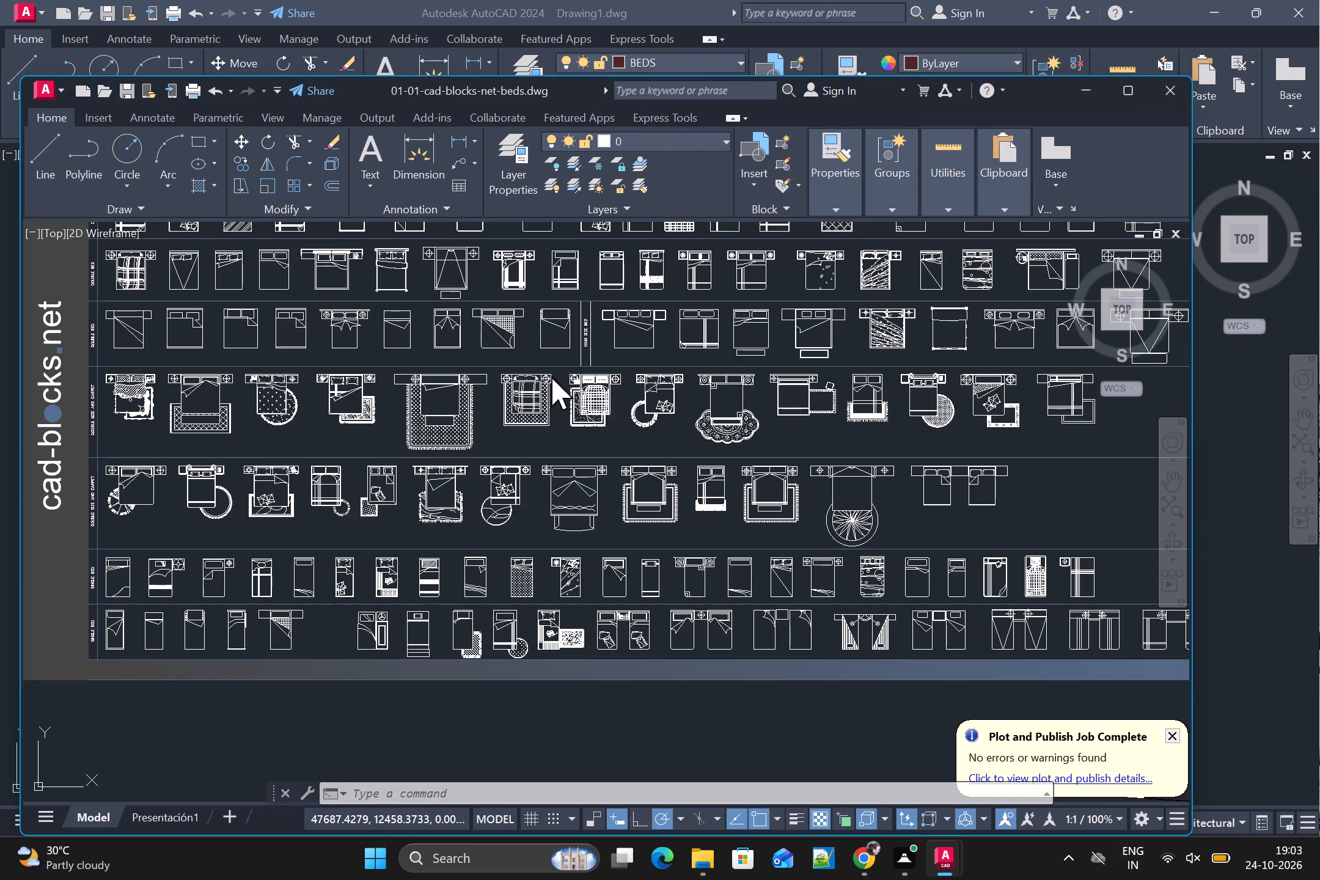
{"action": "scroll", "coordinate": [591, 395], "scroll_direction": "up", "scroll_amount": 2}
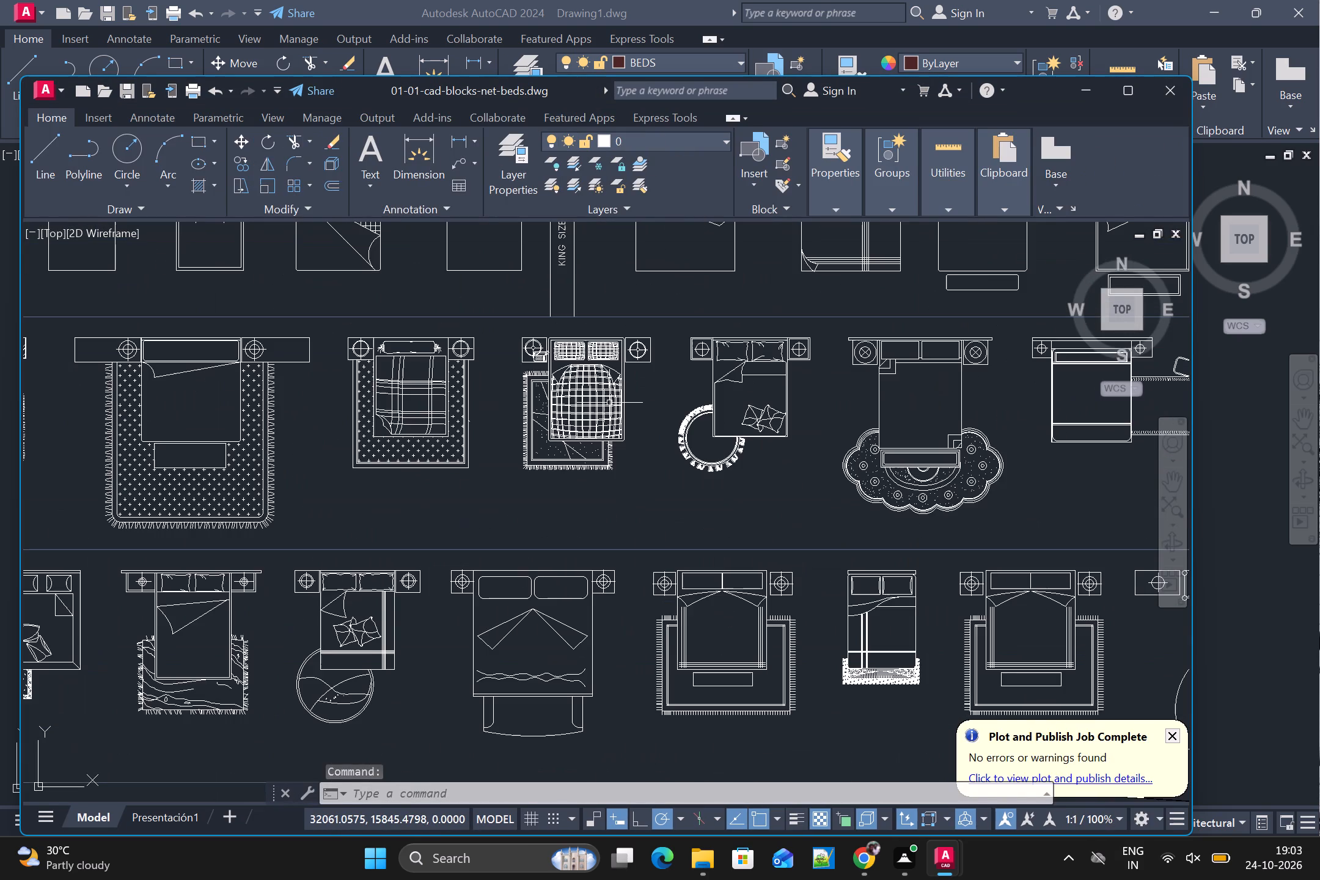
{"action": "left_click_drag", "start_coordinate": [496, 323], "coordinate": [496, 332]}
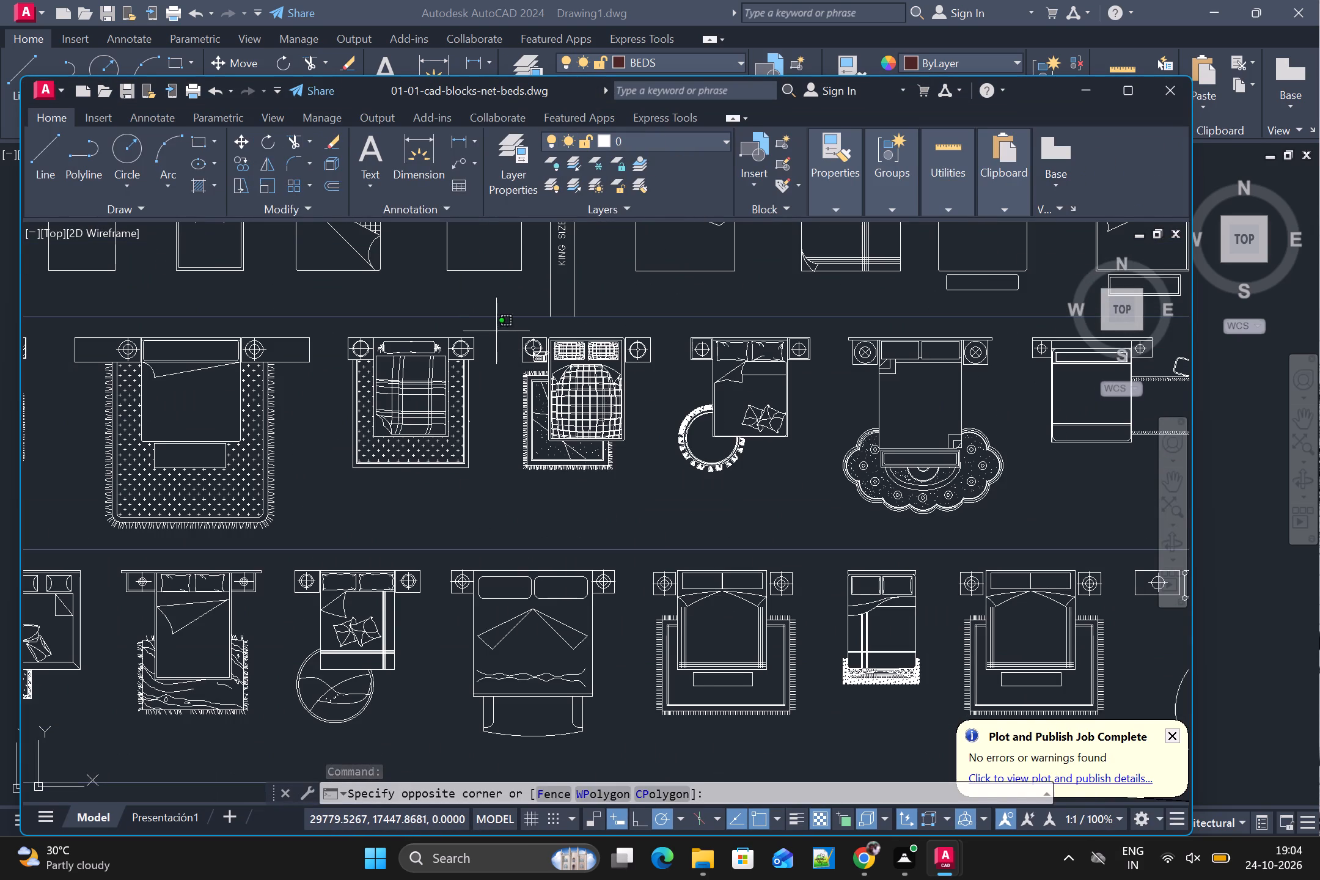
{"action": "left_click_drag", "start_coordinate": [496, 332], "coordinate": [659, 326]}
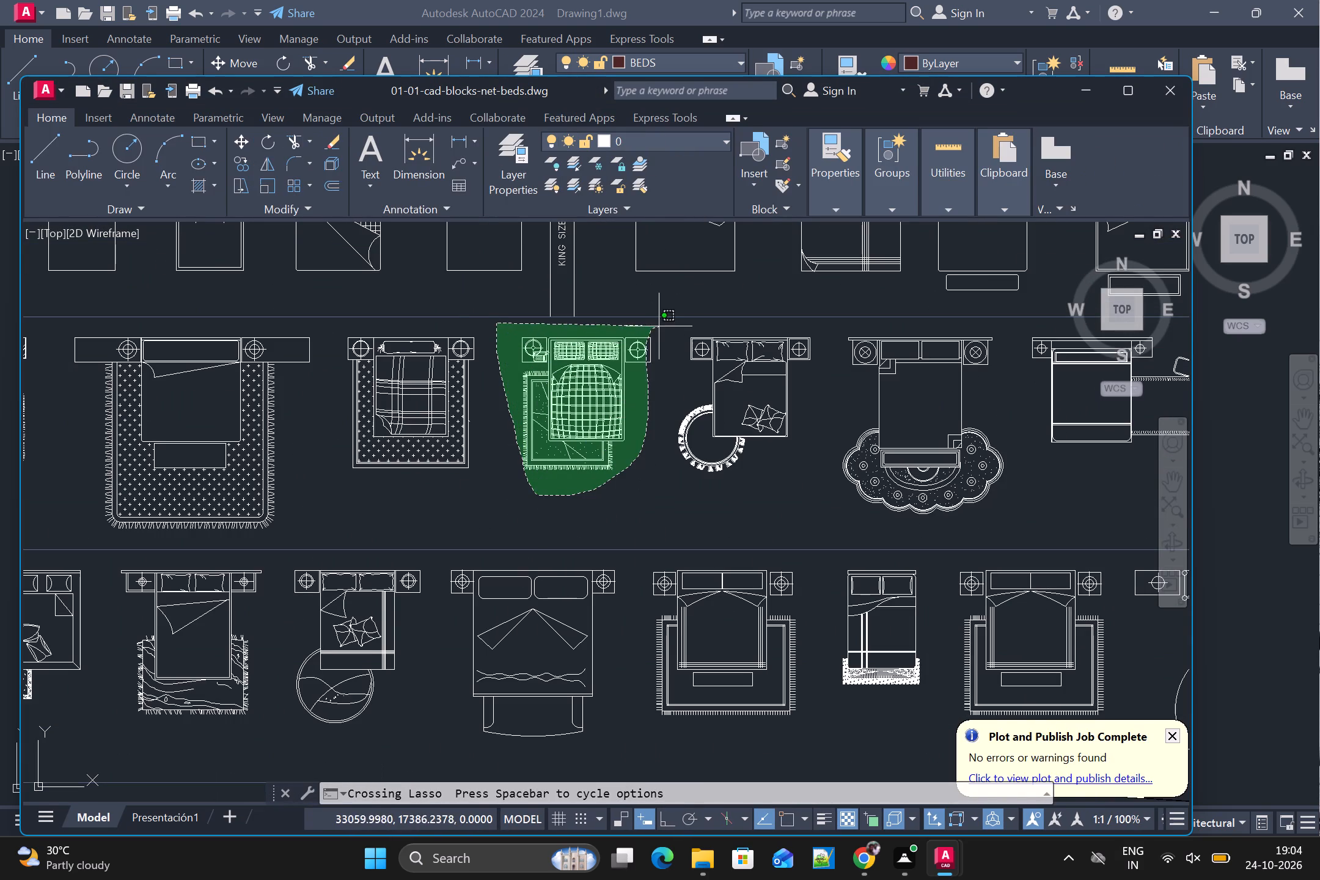
{"action": "left_click_drag", "start_coordinate": [659, 326], "coordinate": [650, 369]}
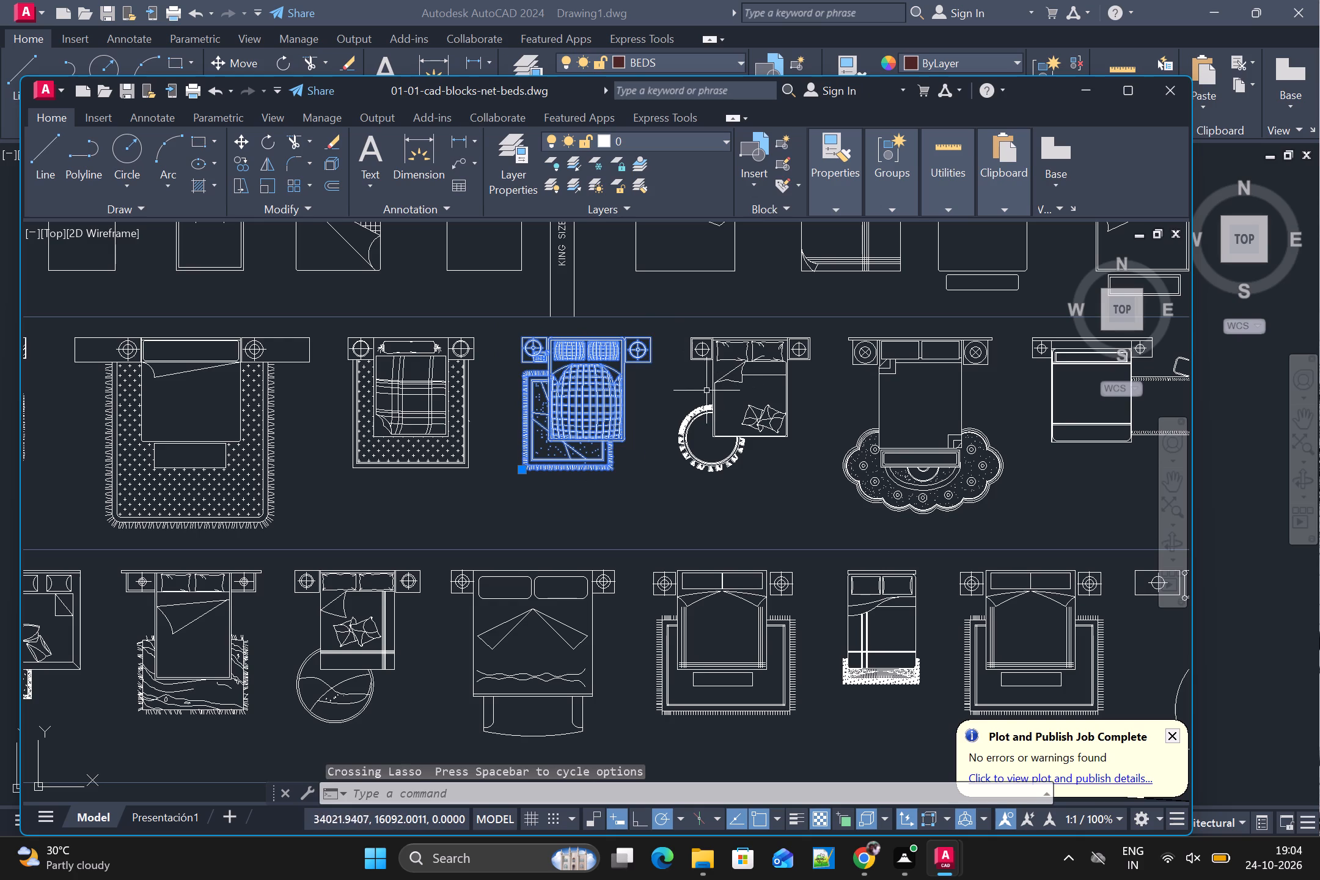
{"action": "key", "text": "ctrl+c"}
Switch back to Drawing1 and paste the bed block in the empty area west of the house plan.
{"action": "key", "text": "alt+Tab"}
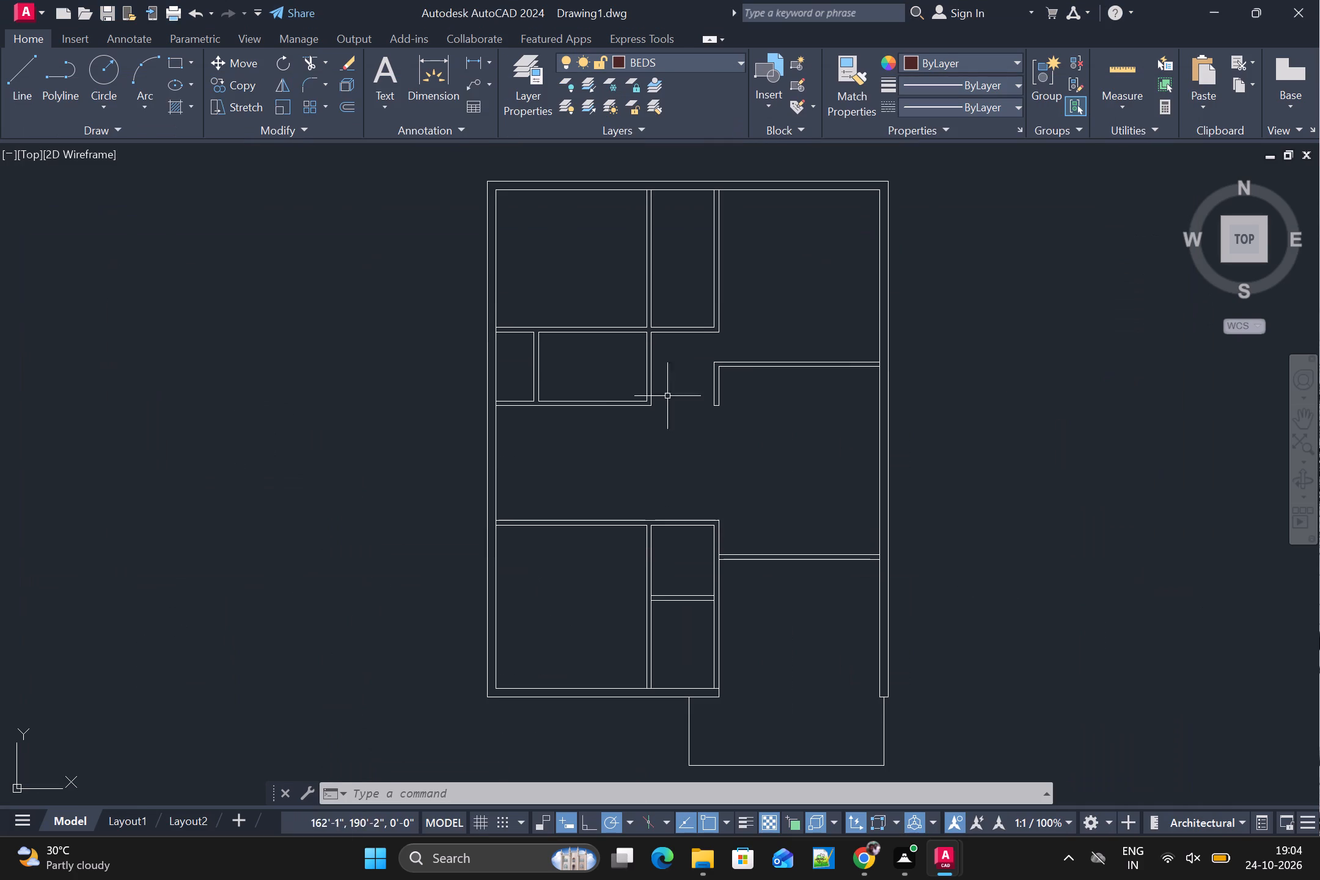
{"action": "key", "text": "ctrl+v"}
{"action": "scroll", "coordinate": [948, 427], "scroll_direction": "down", "scroll_amount": 2}
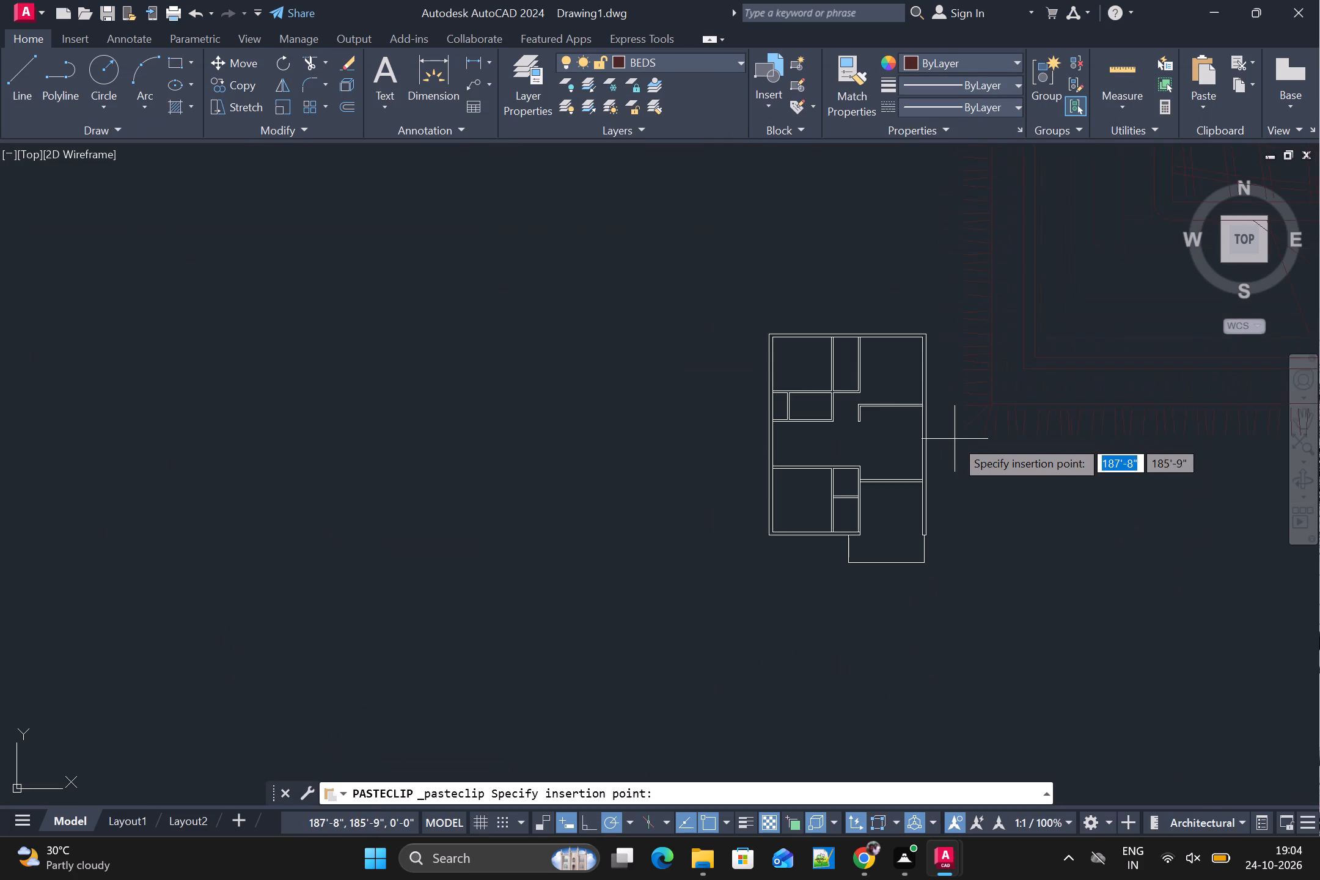
{"action": "scroll", "coordinate": [955, 439], "scroll_direction": "down", "scroll_amount": 2}
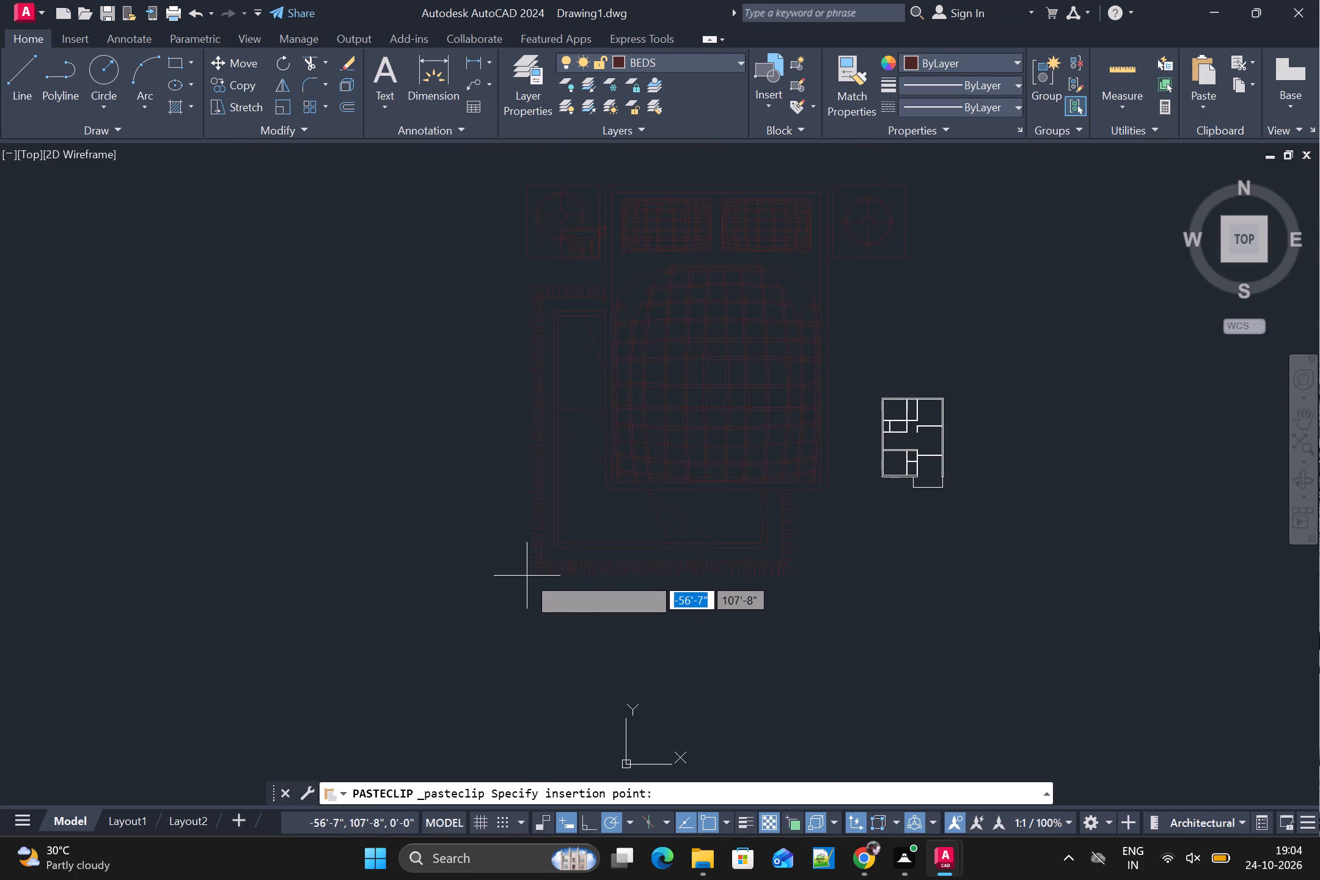
{"action": "left_click", "coordinate": [524, 577]}
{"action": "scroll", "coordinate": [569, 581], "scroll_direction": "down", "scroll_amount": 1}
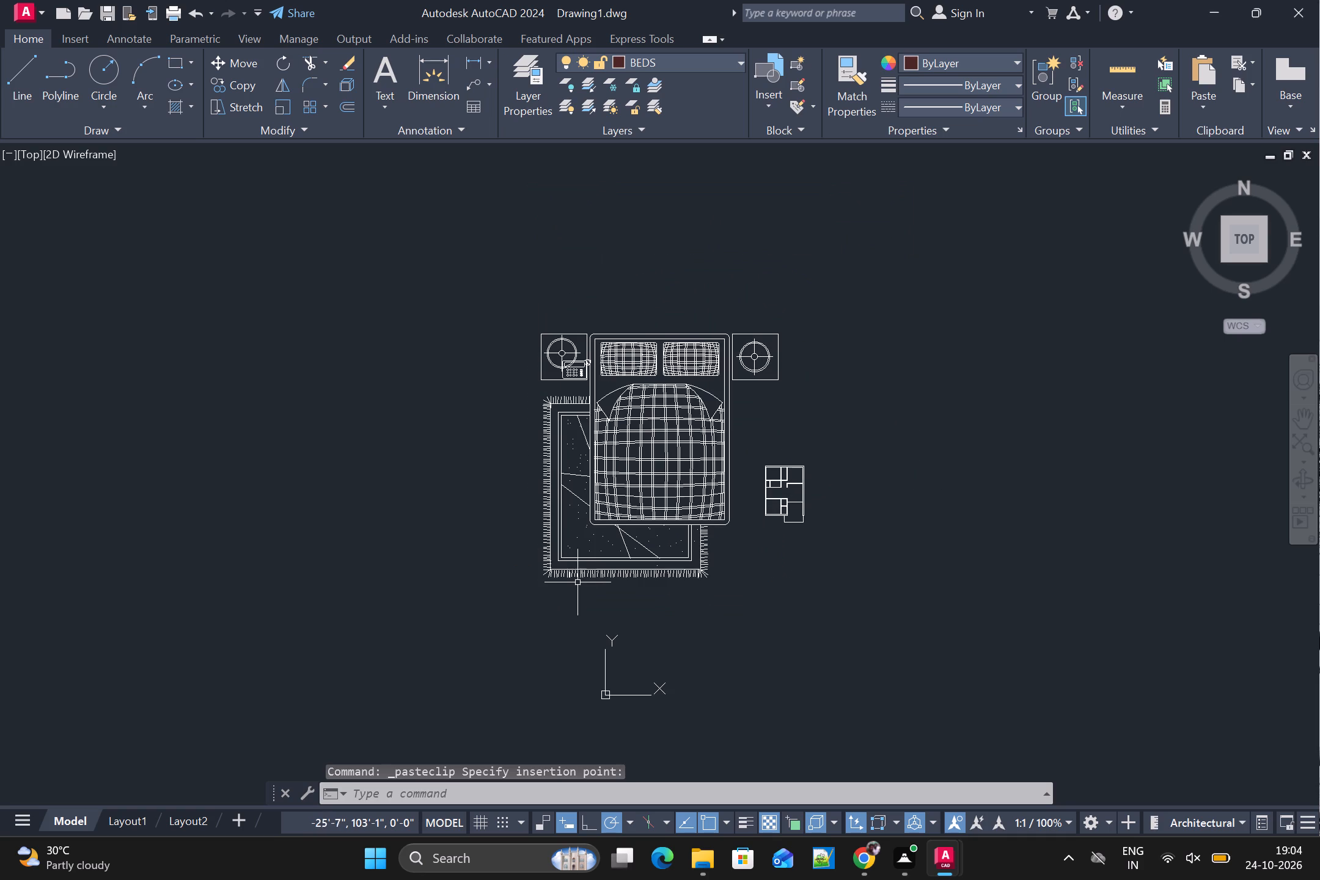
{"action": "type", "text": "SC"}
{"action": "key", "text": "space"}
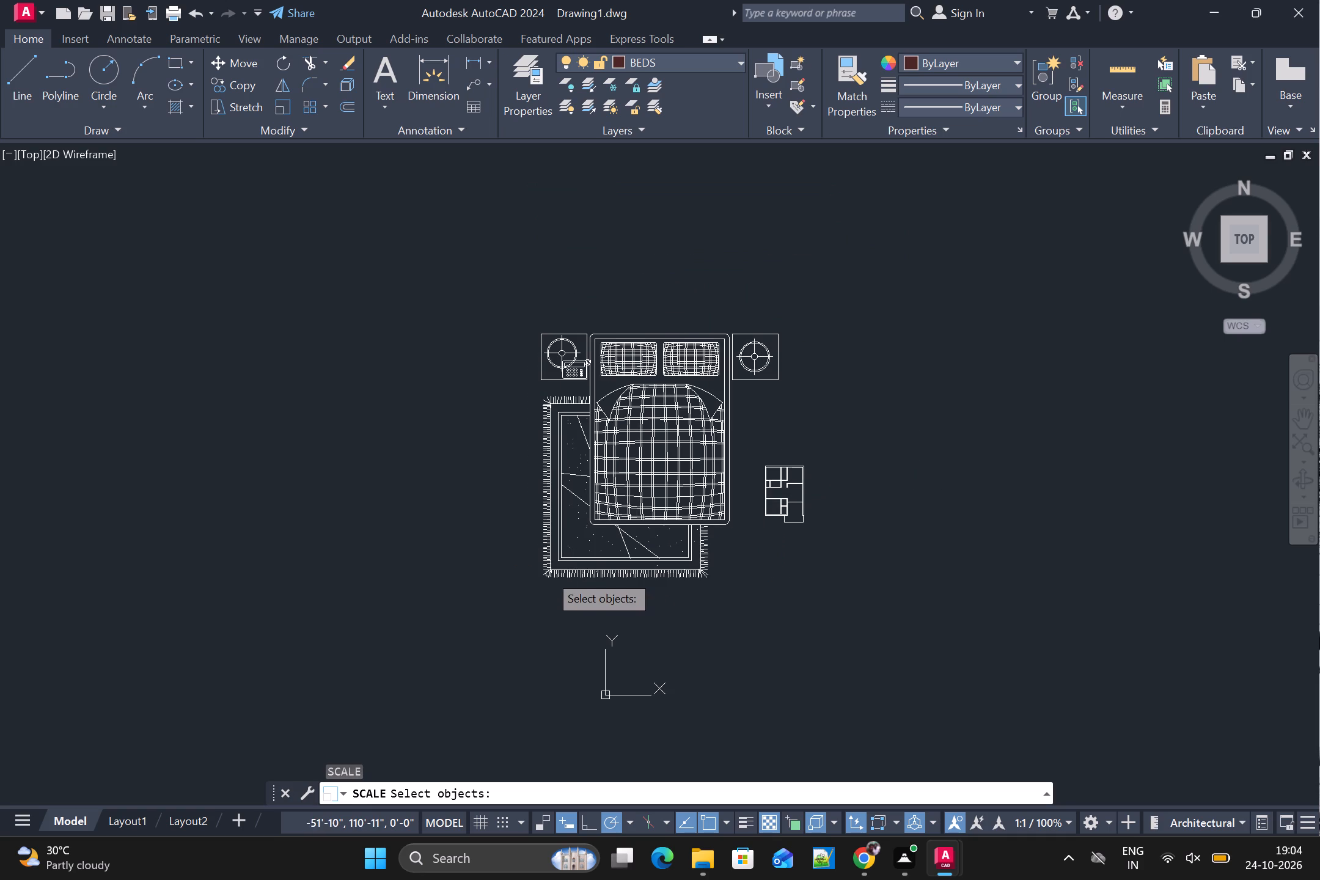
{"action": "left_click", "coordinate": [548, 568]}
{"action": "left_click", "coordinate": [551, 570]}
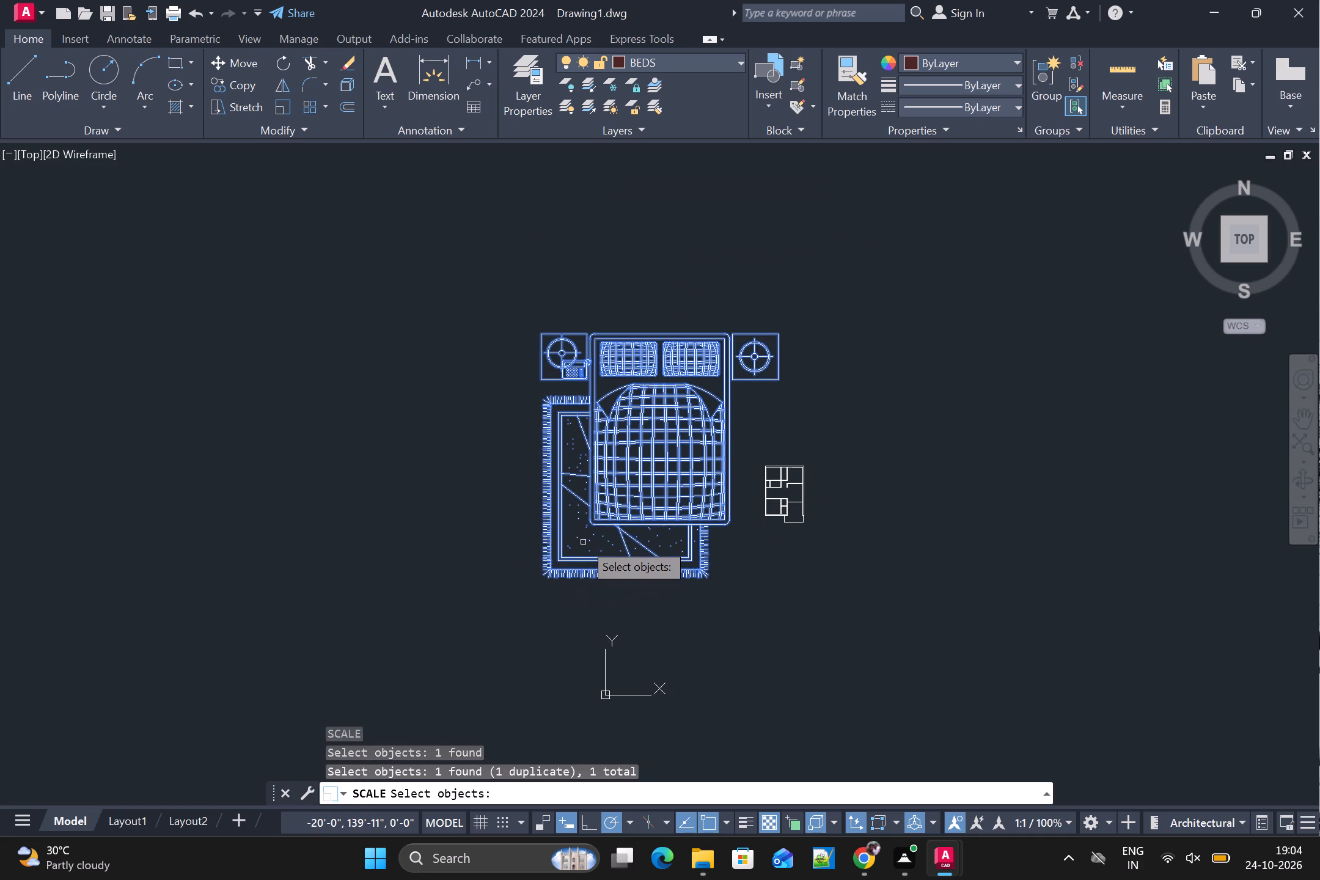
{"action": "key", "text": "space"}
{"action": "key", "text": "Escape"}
Scale the pasted bed block down by eye from its lower-left rug corner to about half the plan's width.
{"action": "left_click", "coordinate": [563, 559]}
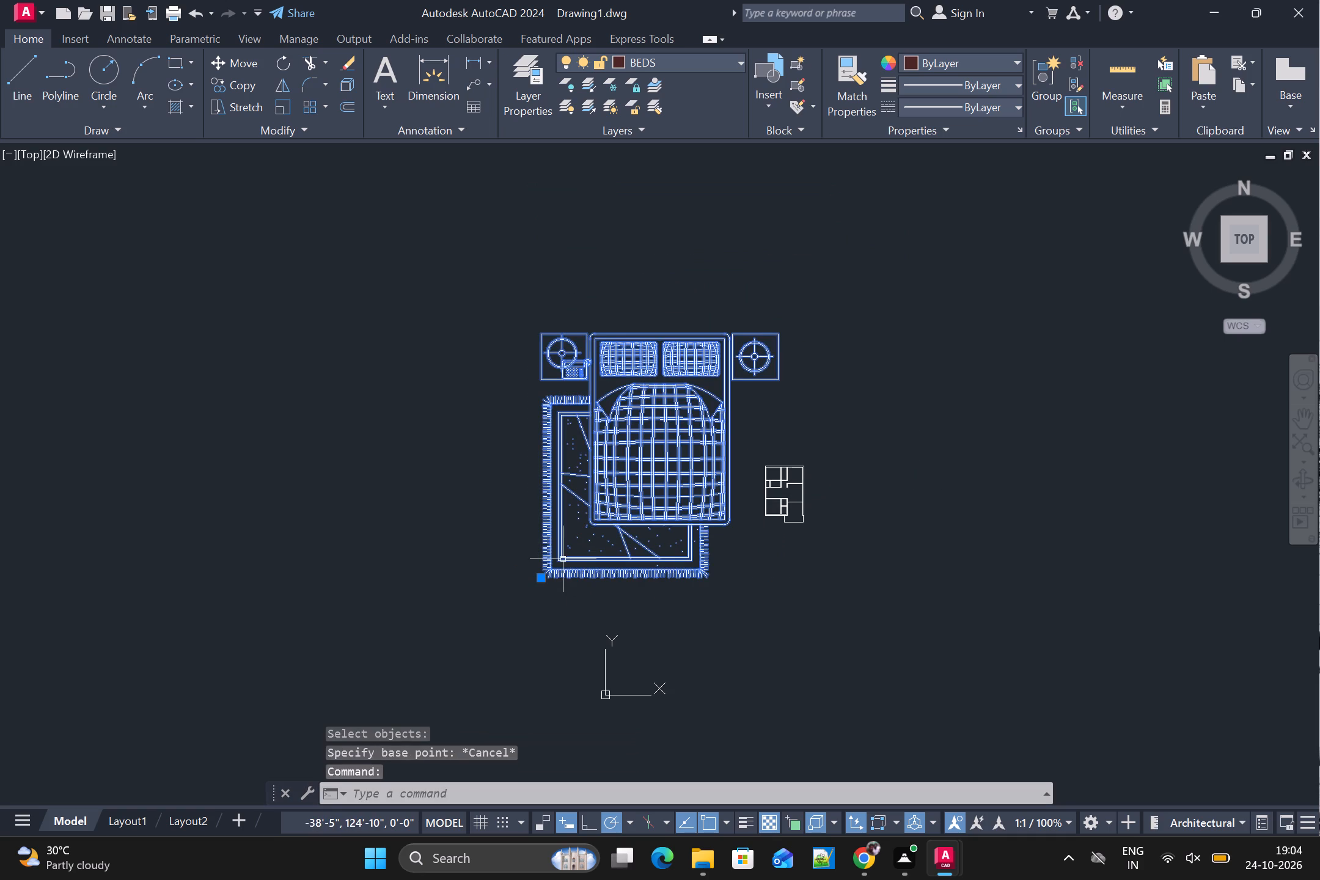
{"action": "type", "text": "SC"}
{"action": "key", "text": "space"}
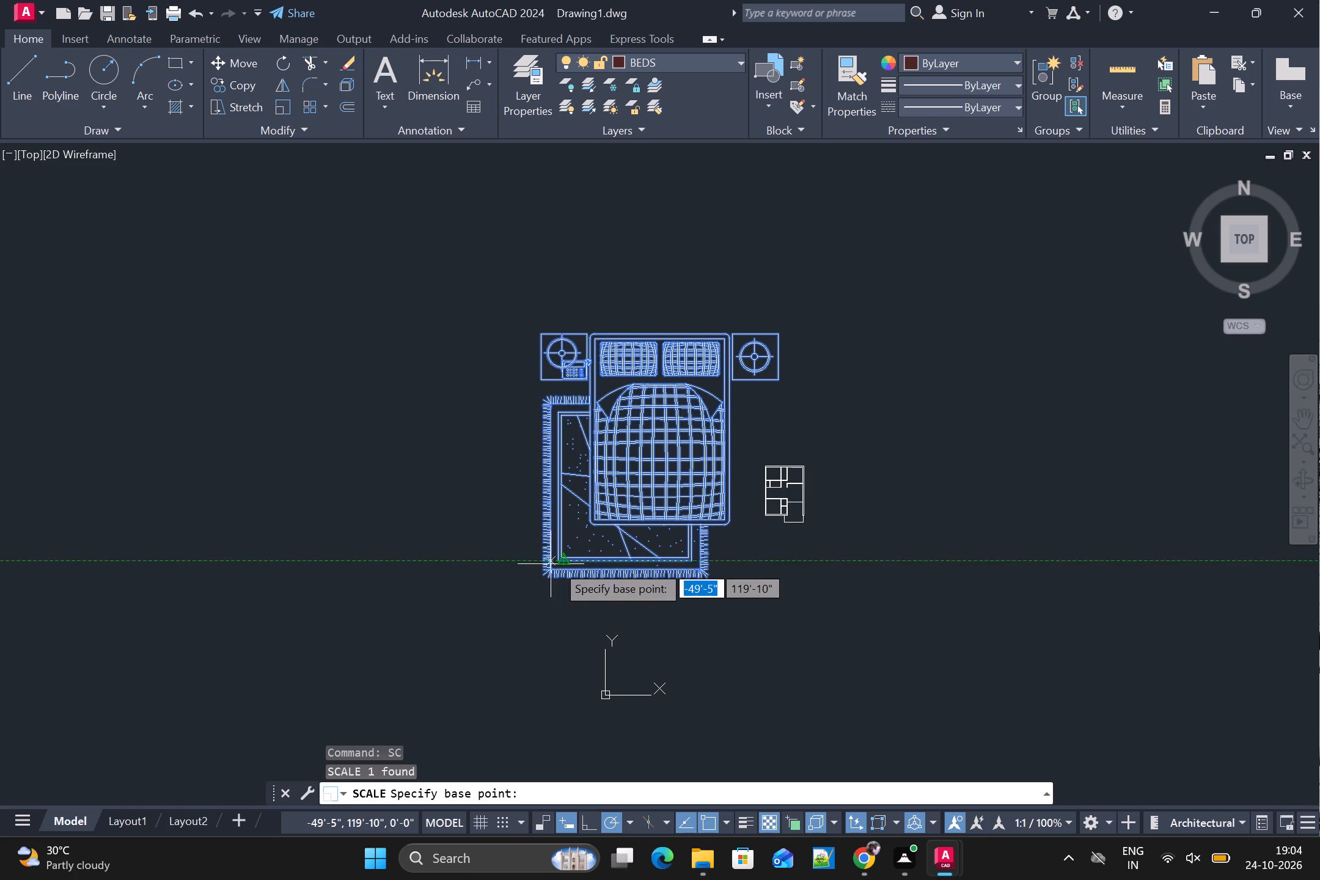
{"action": "left_click", "coordinate": [565, 561]}
{"action": "scroll", "coordinate": [603, 535], "scroll_direction": "up", "scroll_amount": 2}
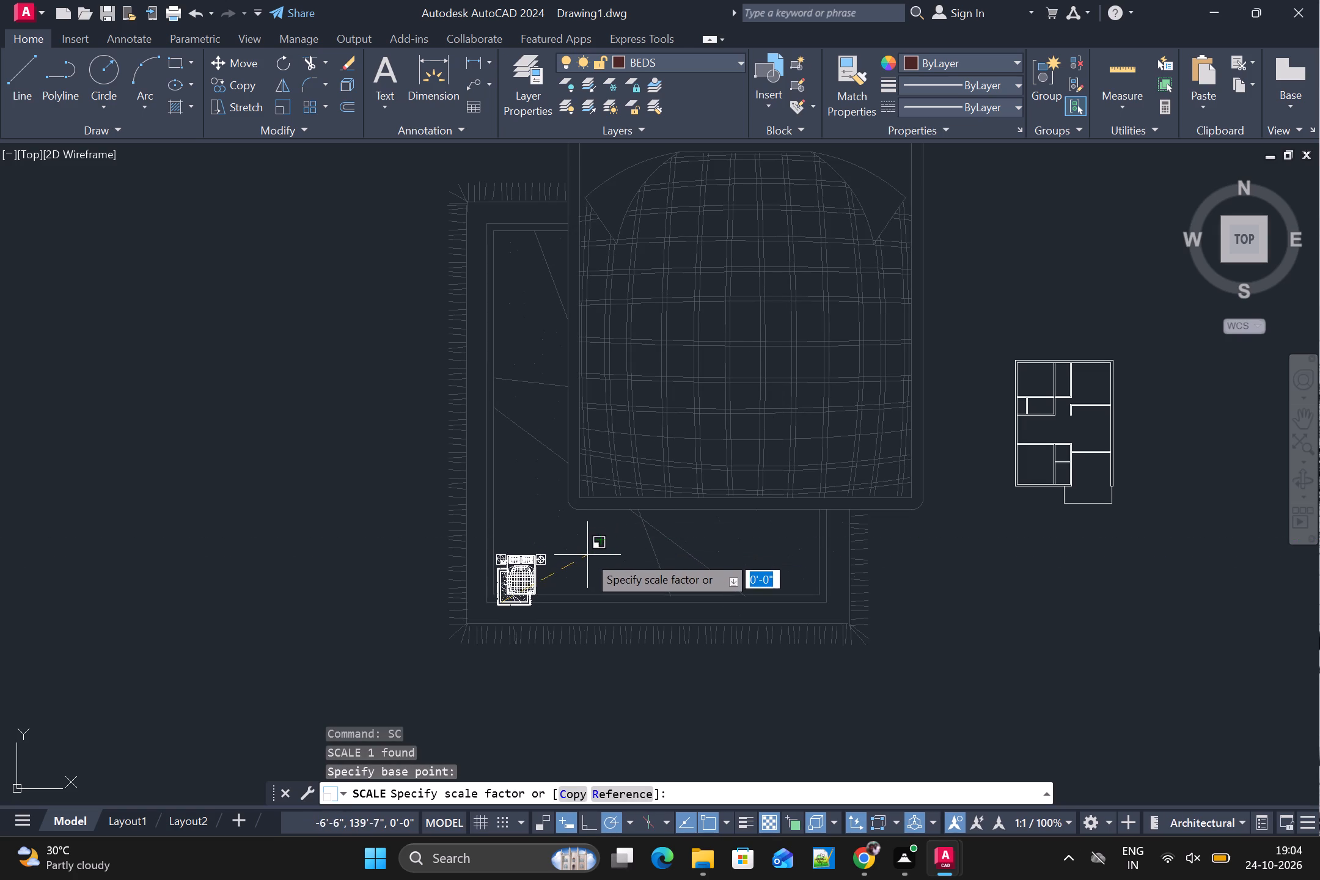
{"action": "left_click", "coordinate": [587, 555]}
{"action": "scroll", "coordinate": [584, 565], "scroll_direction": "down", "scroll_amount": 1}
{"action": "key", "text": "Escape"}
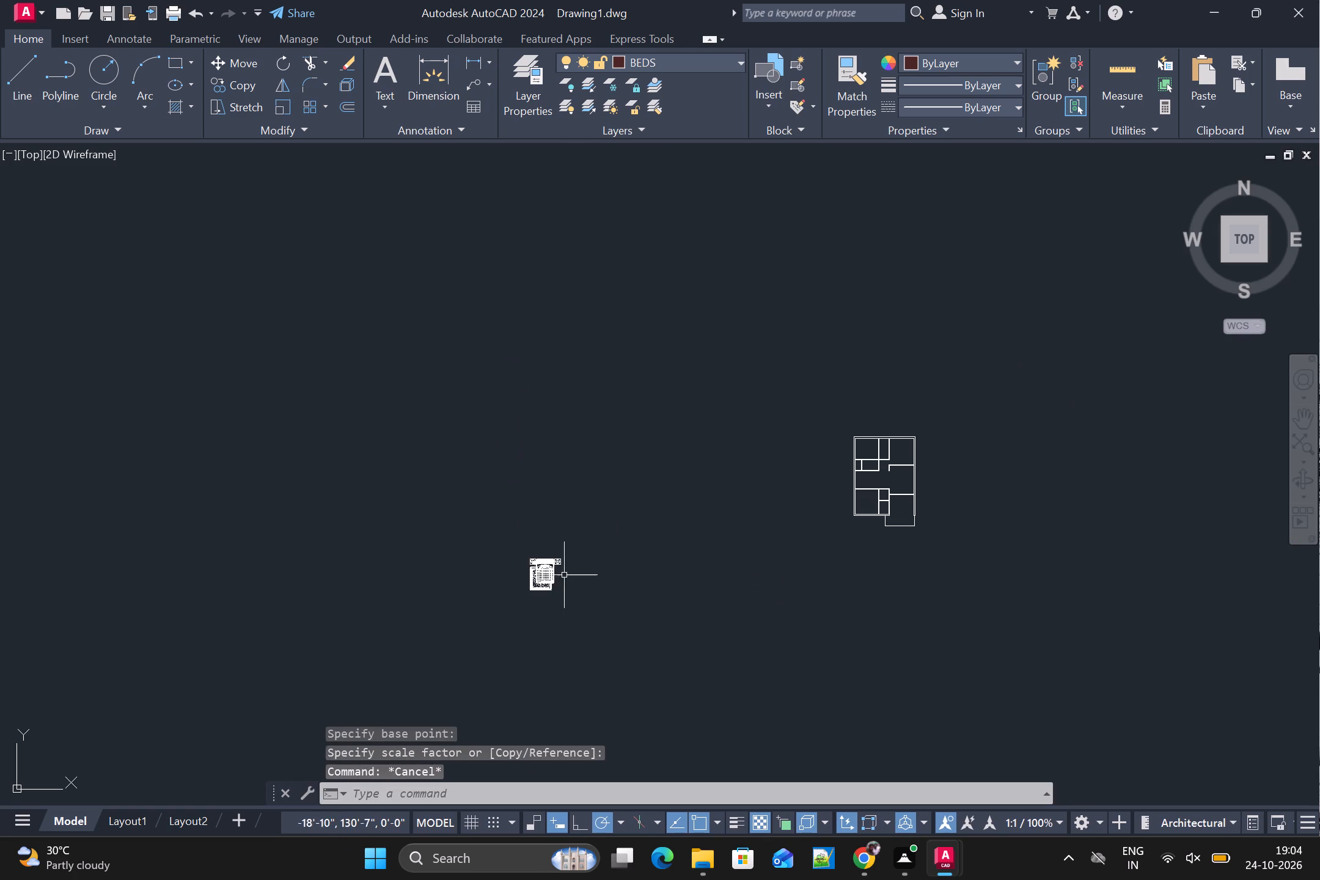
Move the reduced bed block from outside the plan into the north-east room.
{"action": "scroll", "coordinate": [564, 575], "scroll_direction": "up", "scroll_amount": 4}
{"action": "middle_click_drag", "start_coordinate": [561, 575], "coordinate": [577, 494]}
{"action": "scroll", "coordinate": [571, 505], "scroll_direction": "down", "scroll_amount": 3}
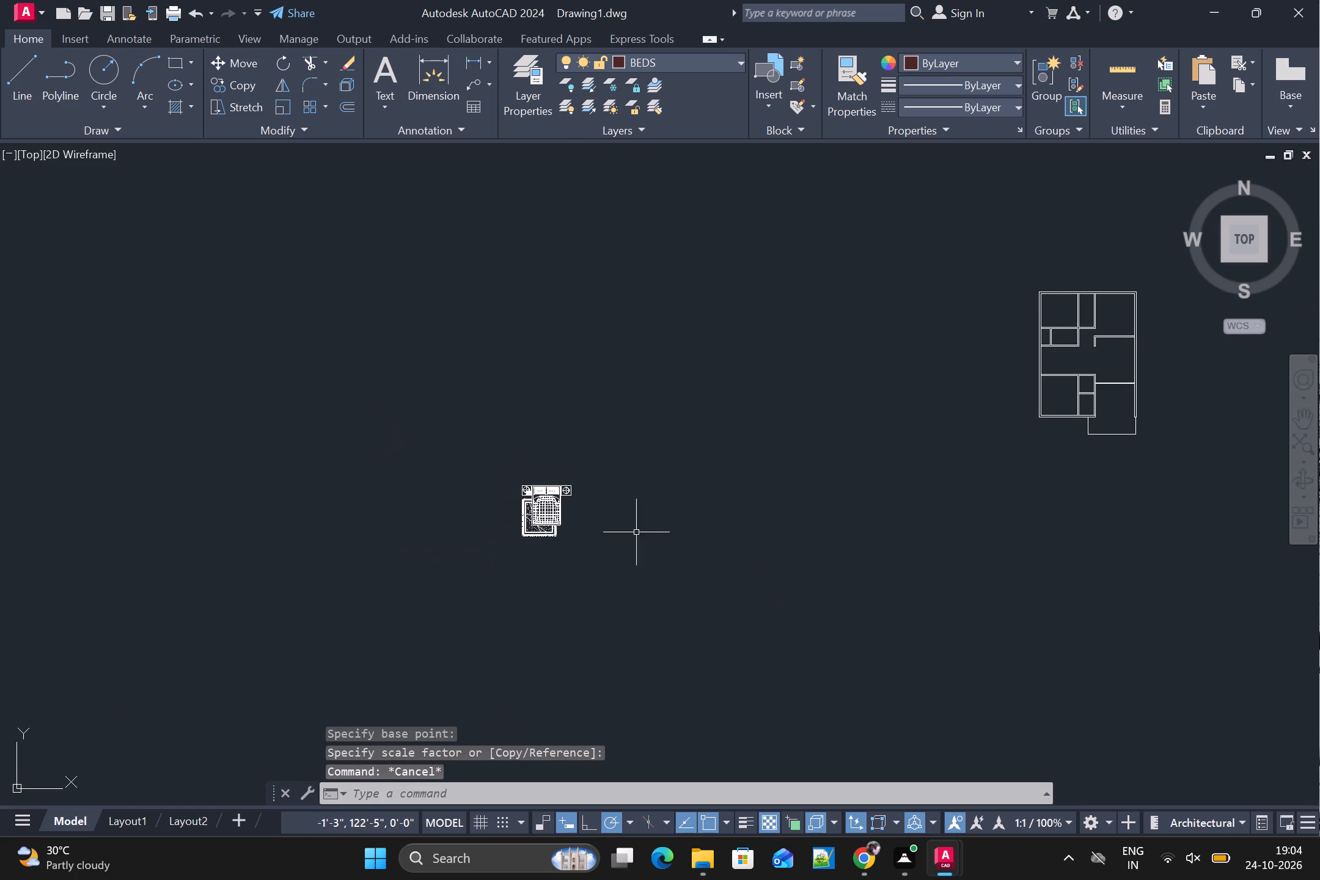
{"action": "middle_click_drag", "start_coordinate": [568, 530], "coordinate": [529, 522]}
{"action": "left_click", "coordinate": [513, 485]}
{"action": "type", "text": "M"}
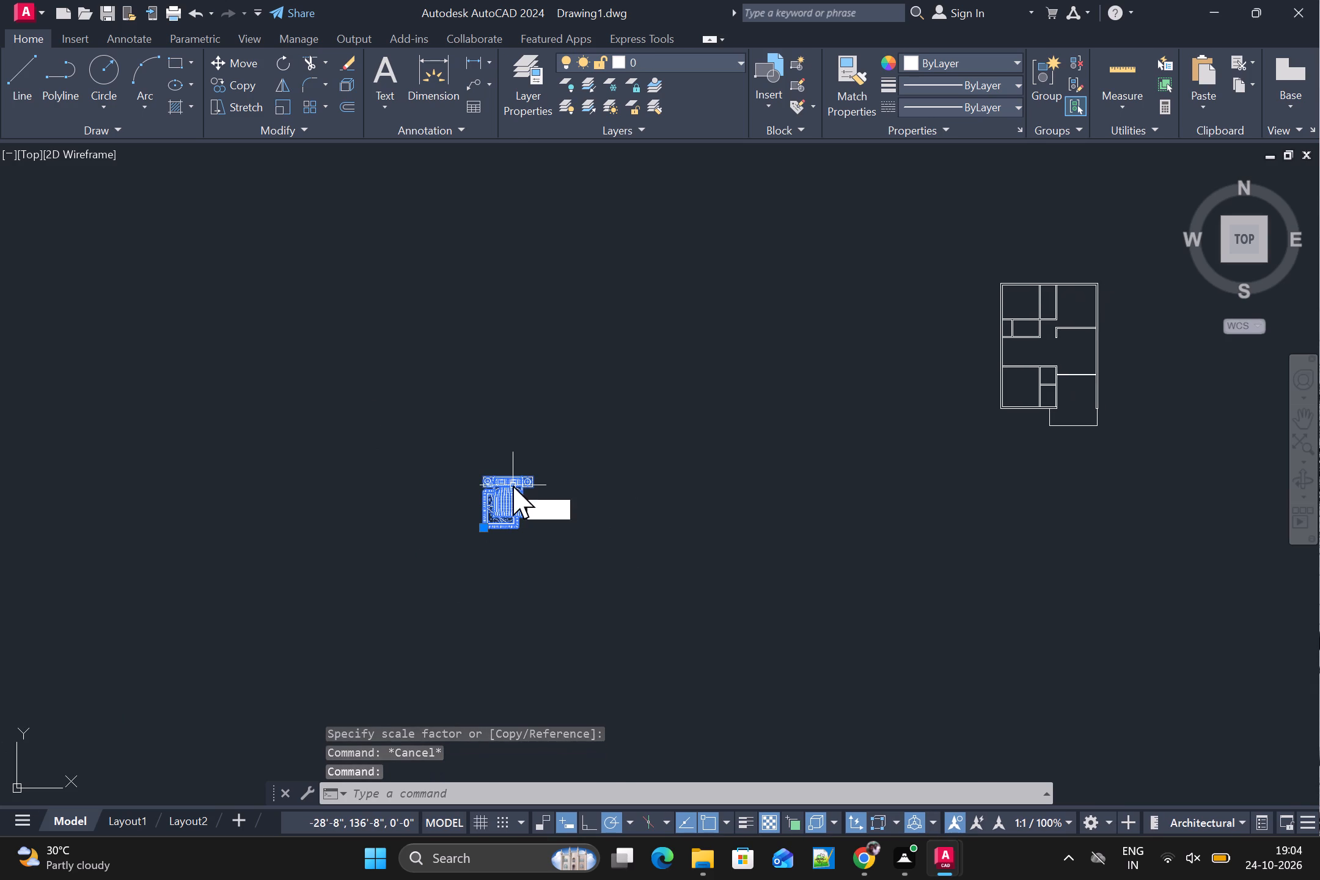
{"action": "key", "text": "space"}
{"action": "left_click", "coordinate": [499, 474]}
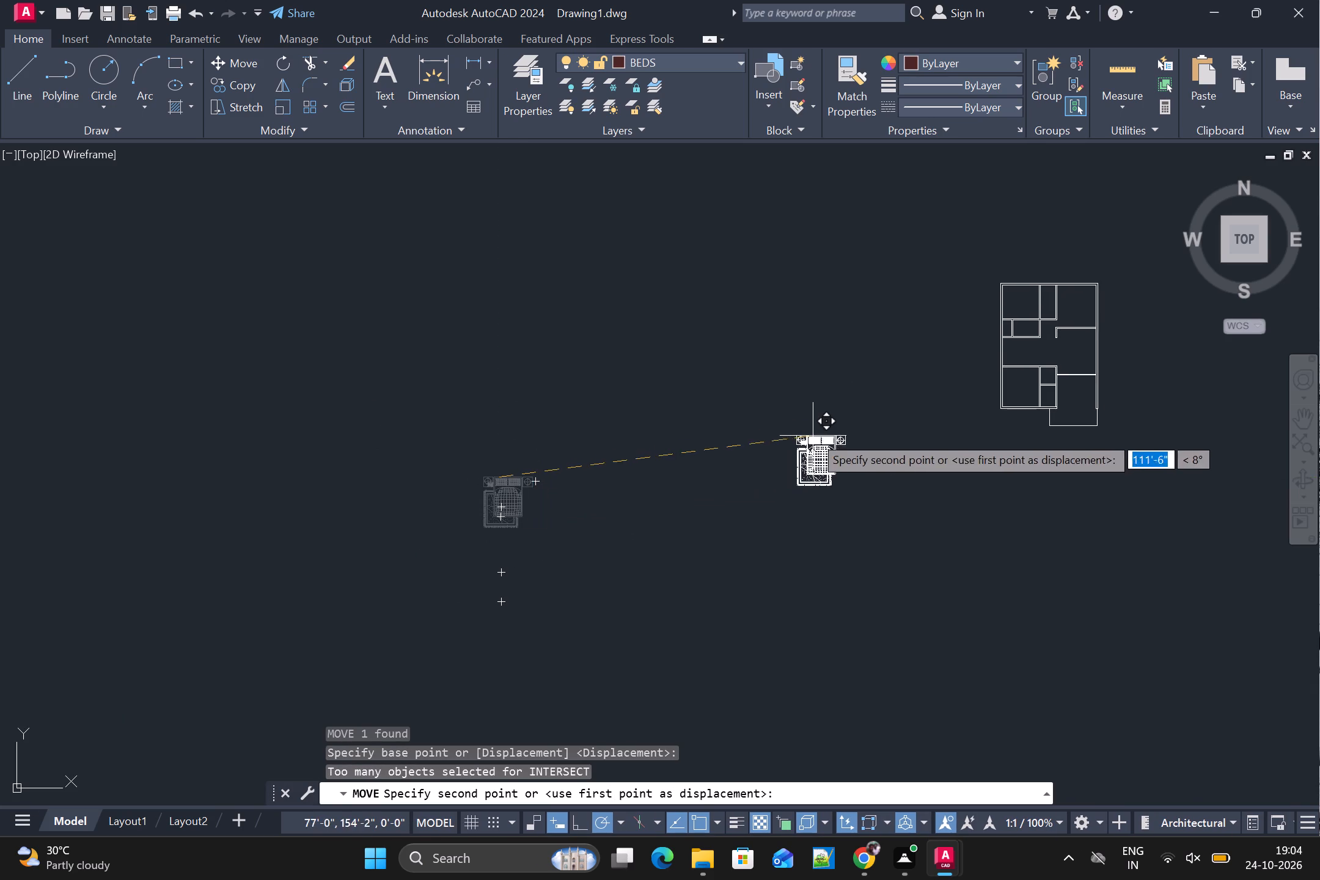
{"action": "scroll", "coordinate": [1048, 319], "scroll_direction": "up", "scroll_amount": 4}
{"action": "middle_click_drag", "start_coordinate": [1061, 304], "coordinate": [721, 371]}
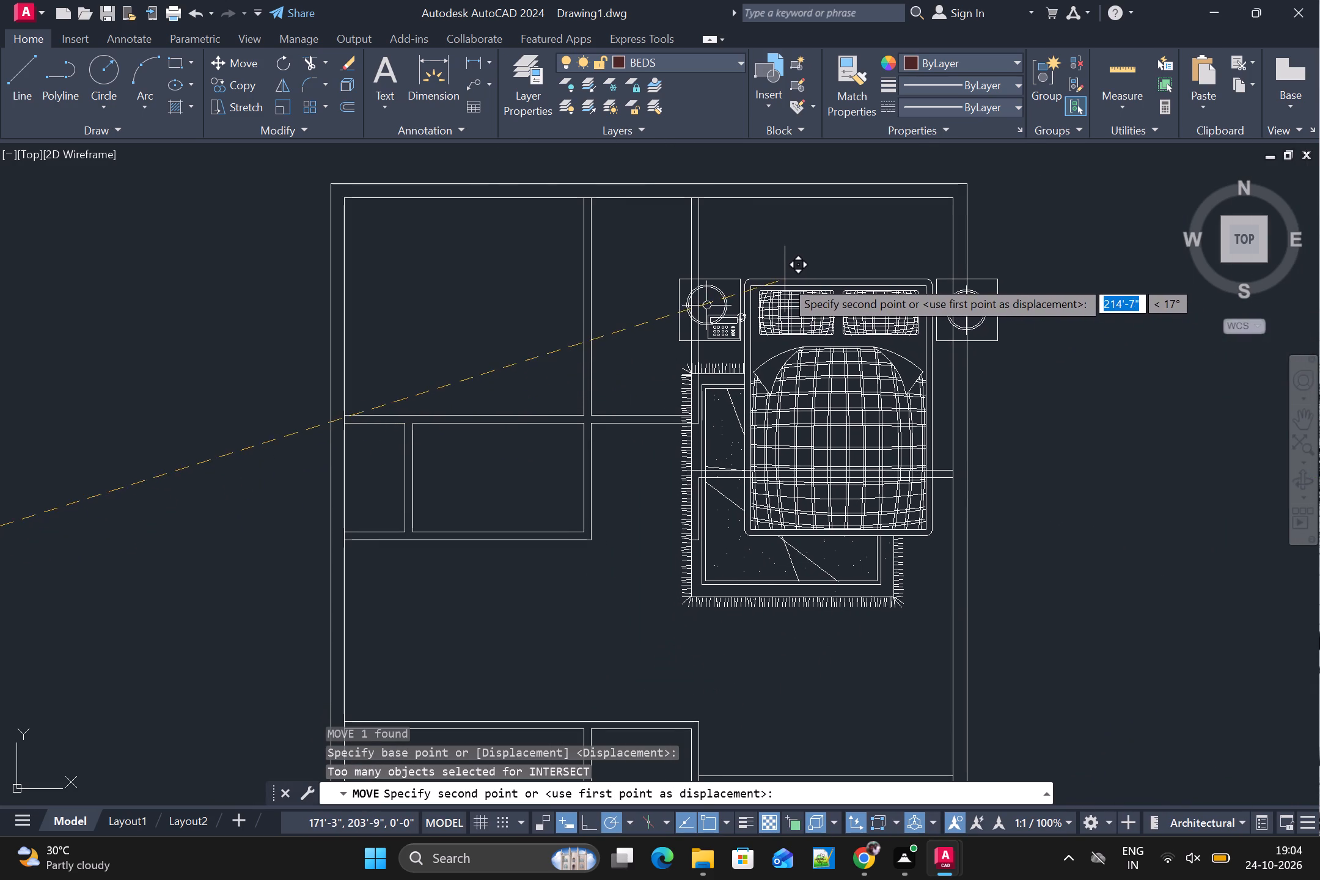
{"action": "left_click", "coordinate": [785, 279]}
Scale the bed block down by eye to about half its size from its headboard so it fits the north-east room.
{"action": "scroll", "coordinate": [805, 304], "scroll_direction": "down", "scroll_amount": 2}
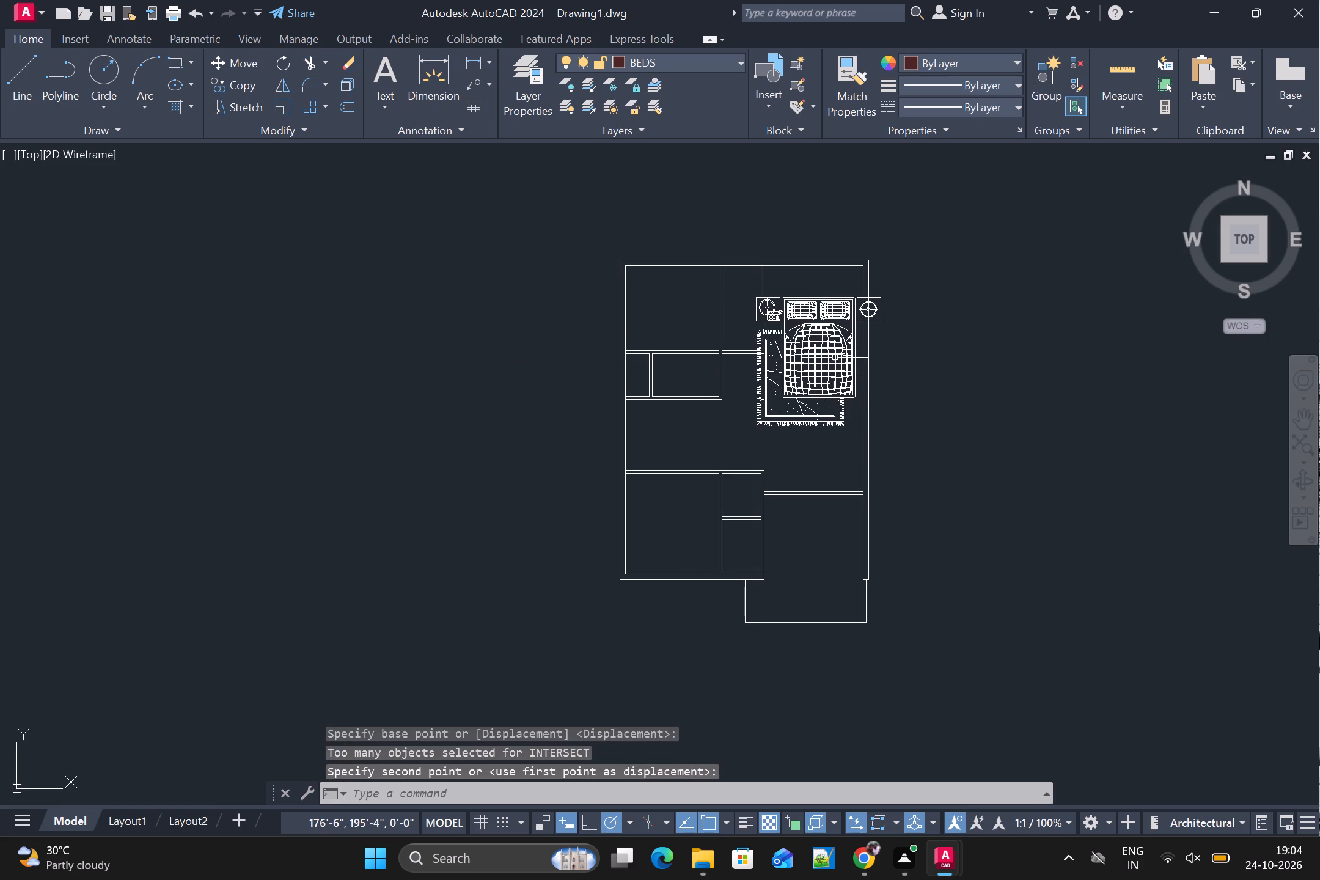
{"action": "type", "text": "SC"}
{"action": "key", "text": "space"}
{"action": "left_click", "coordinate": [818, 306]}
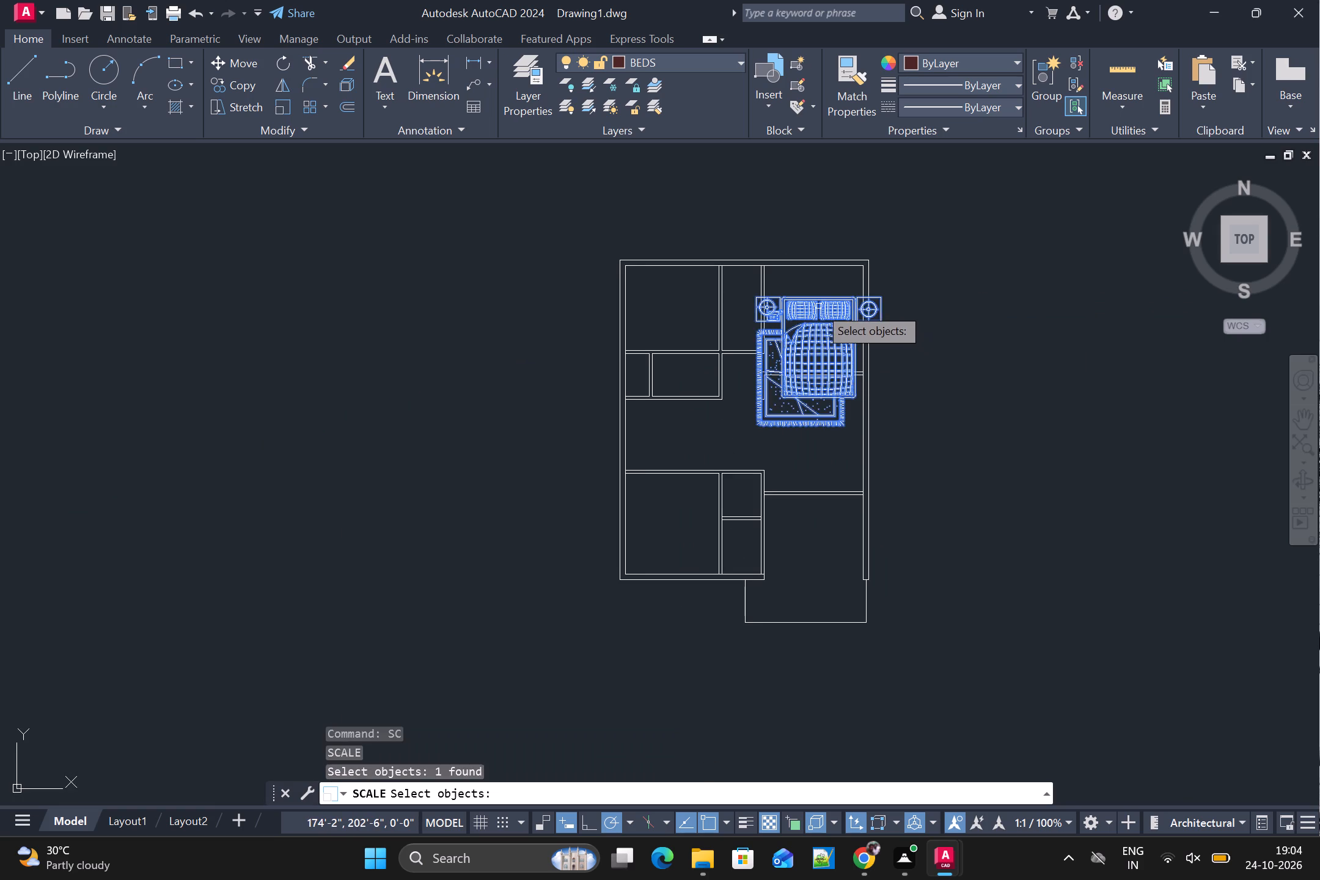
{"action": "key", "text": "space"}
{"action": "scroll", "coordinate": [809, 291], "scroll_direction": "up", "scroll_amount": 3}
{"action": "left_click", "coordinate": [836, 316]}
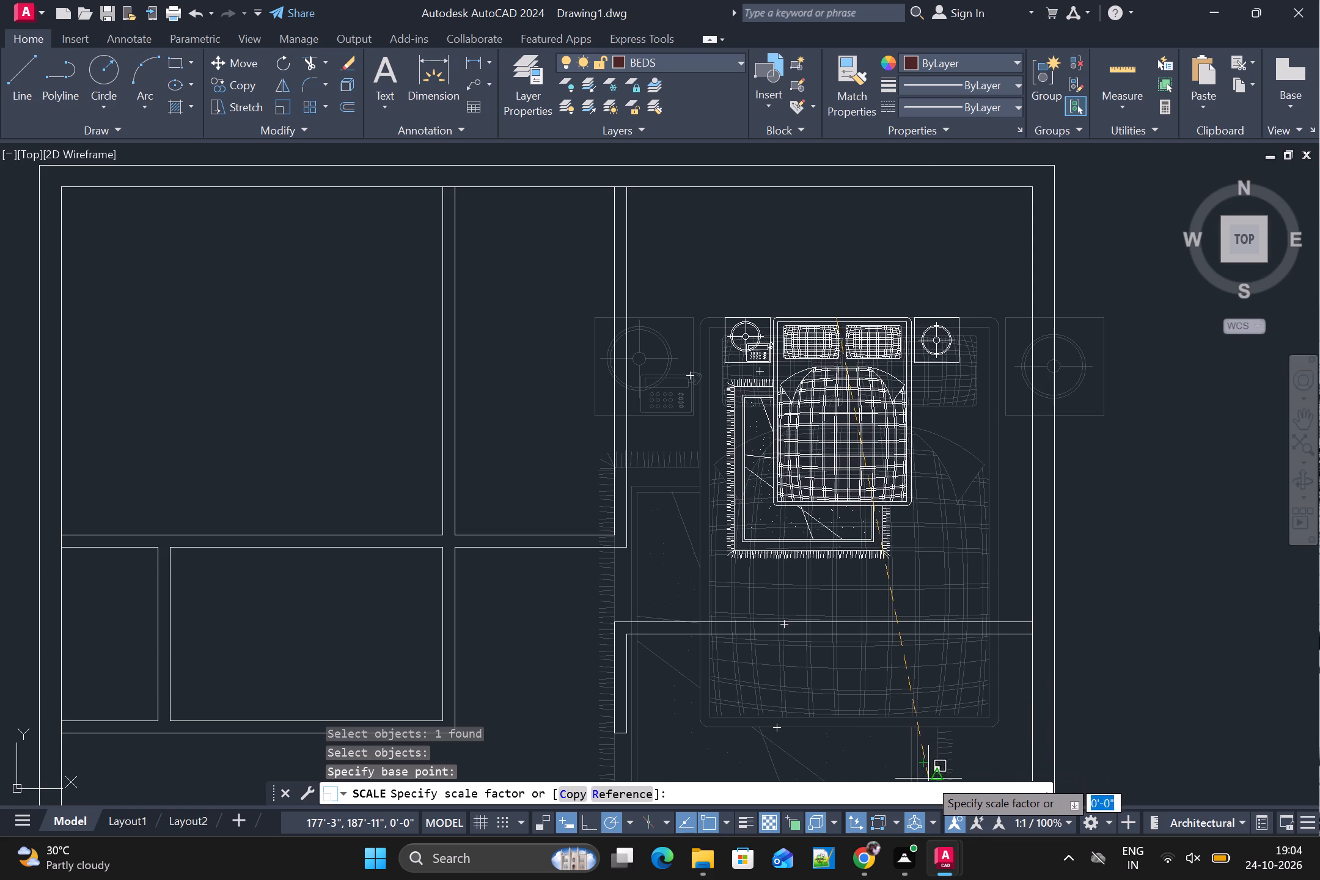
{"action": "left_click", "coordinate": [932, 780]}
Rotate the bed block 90° clockwise about the headboard's midpoint so the headboard faces the east wall.
{"action": "scroll", "coordinate": [884, 549], "scroll_direction": "down", "scroll_amount": 2}
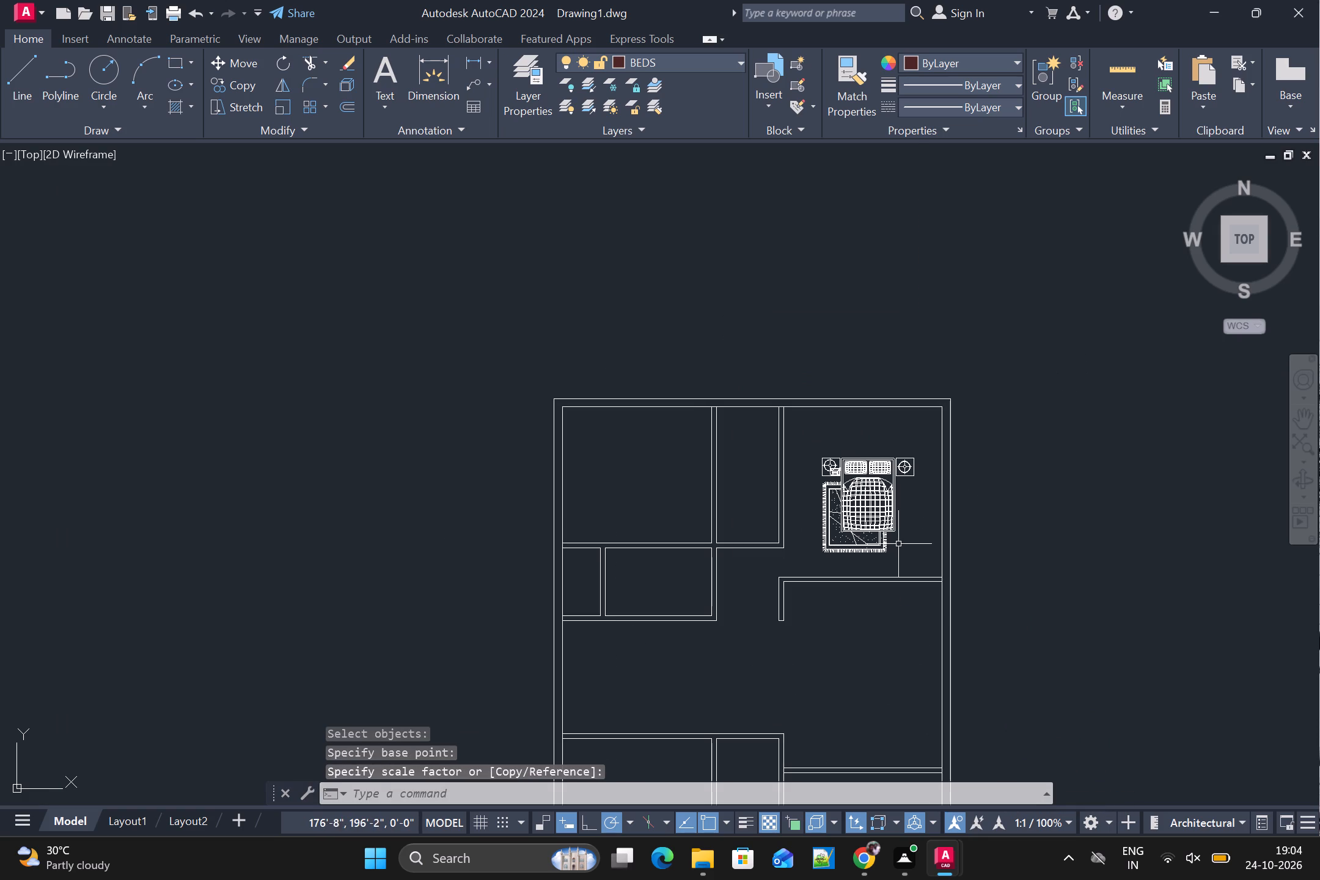
{"action": "left_click", "coordinate": [871, 461]}
{"action": "type", "text": "RO"}
{"action": "key", "text": "space"}
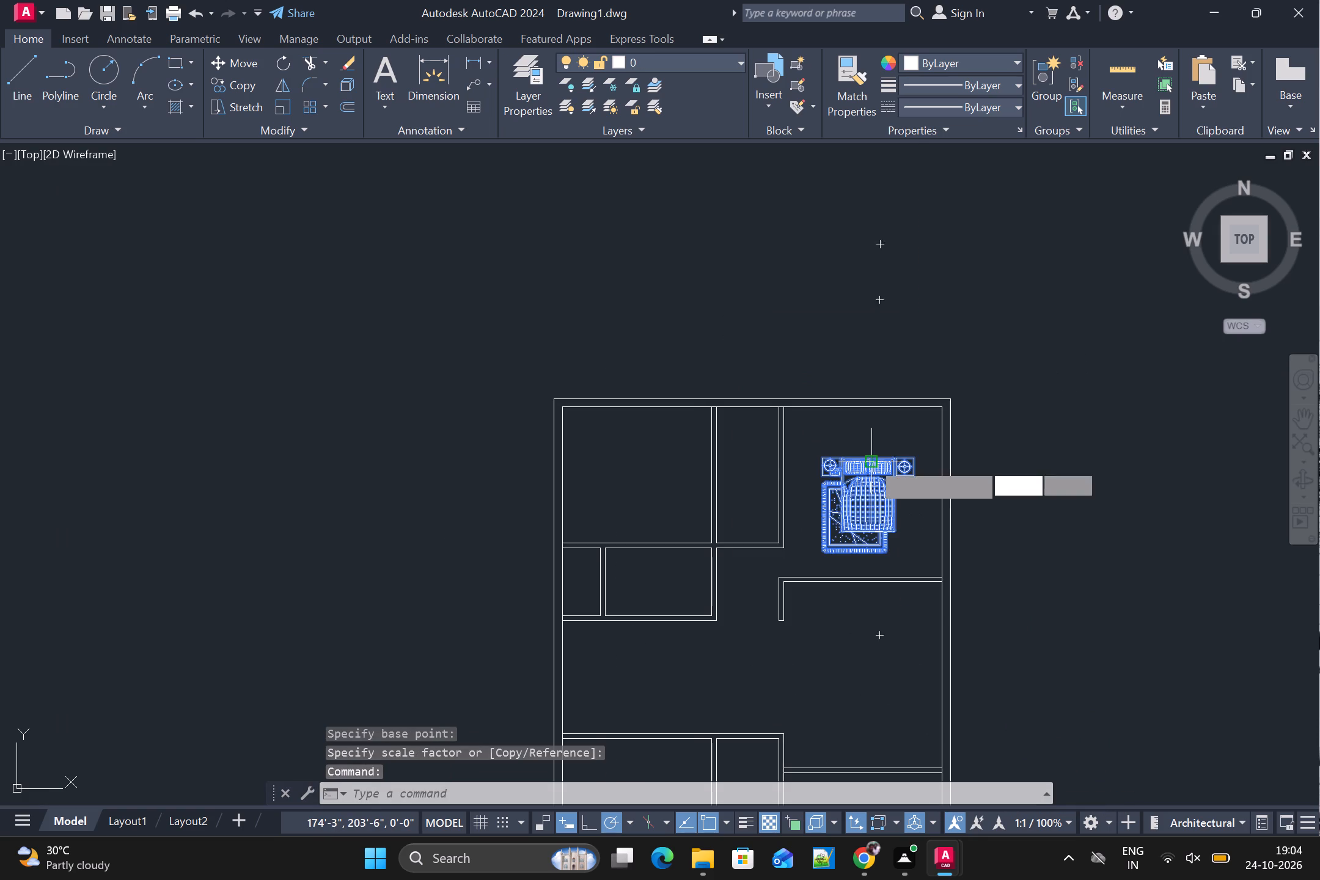
{"action": "scroll", "coordinate": [892, 389], "scroll_direction": "up", "scroll_amount": 2}
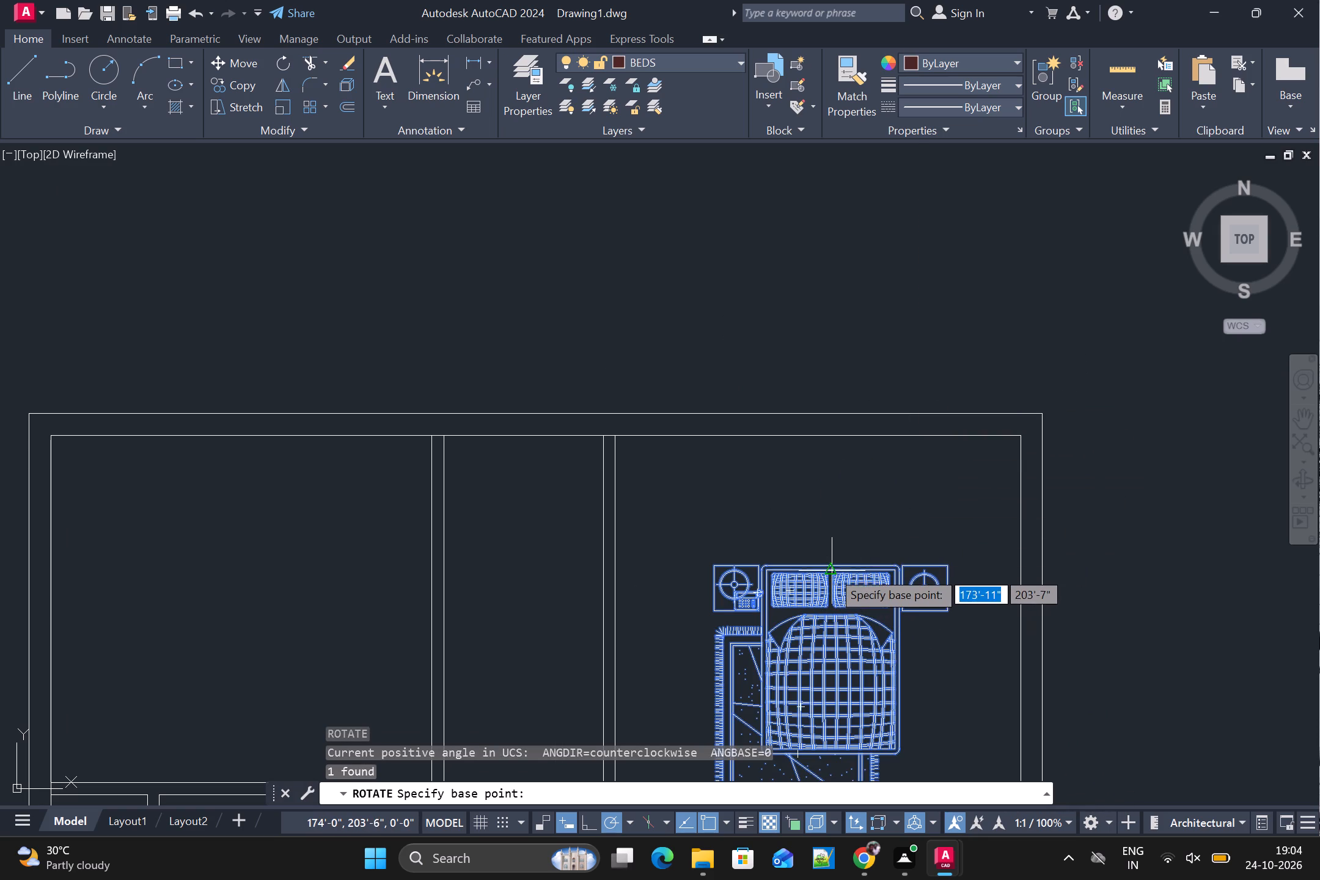
{"action": "left_click", "coordinate": [831, 568]}
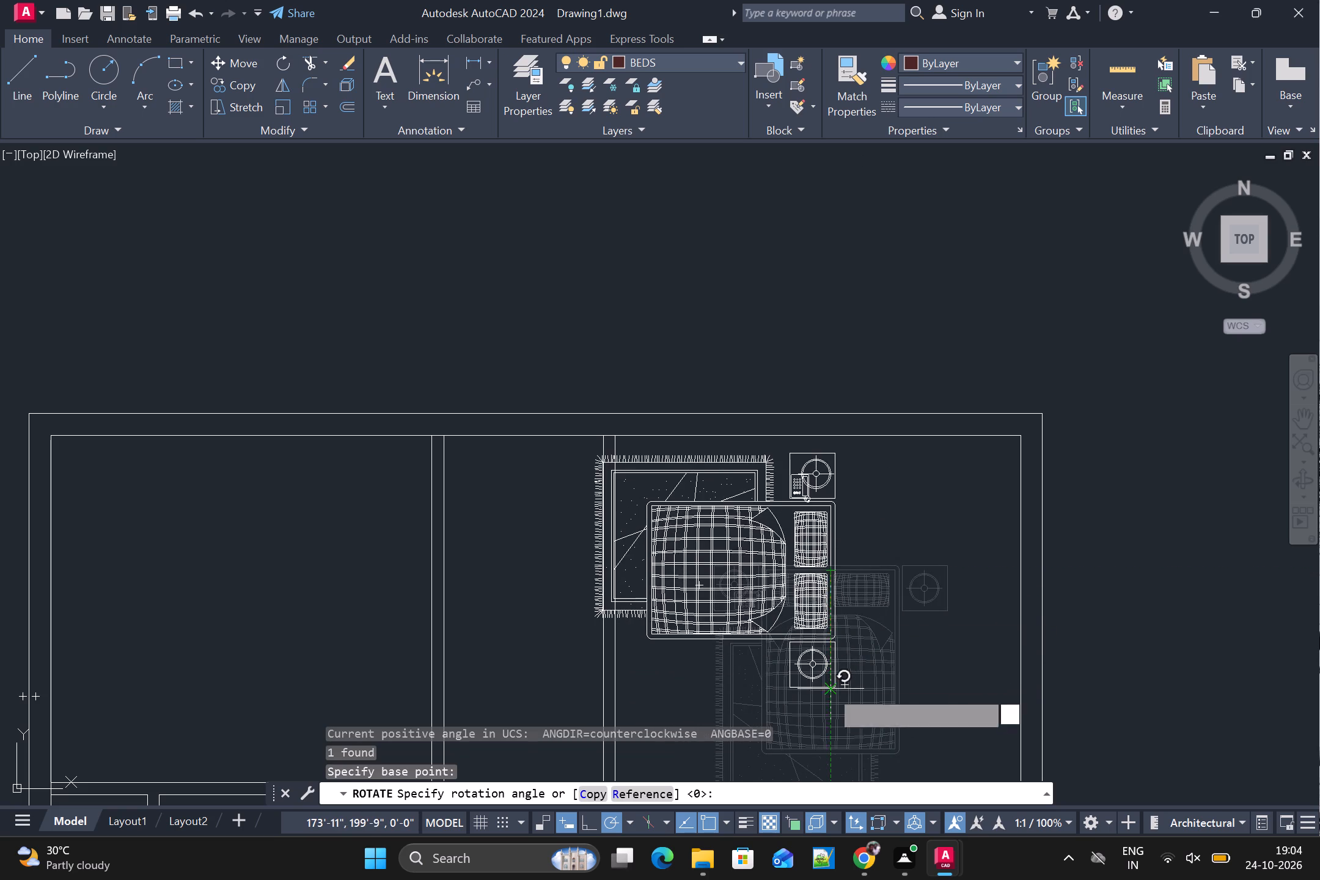
{"action": "left_click", "coordinate": [830, 745]}
Move the bed block by its headboard's midpoint against the inner face of the north-east room's east wall.
{"action": "scroll", "coordinate": [861, 667], "scroll_direction": "down", "scroll_amount": 2}
{"action": "middle_click_drag", "start_coordinate": [884, 679], "coordinate": [779, 590]}
{"action": "scroll", "coordinate": [774, 583], "scroll_direction": "down", "scroll_amount": 1}
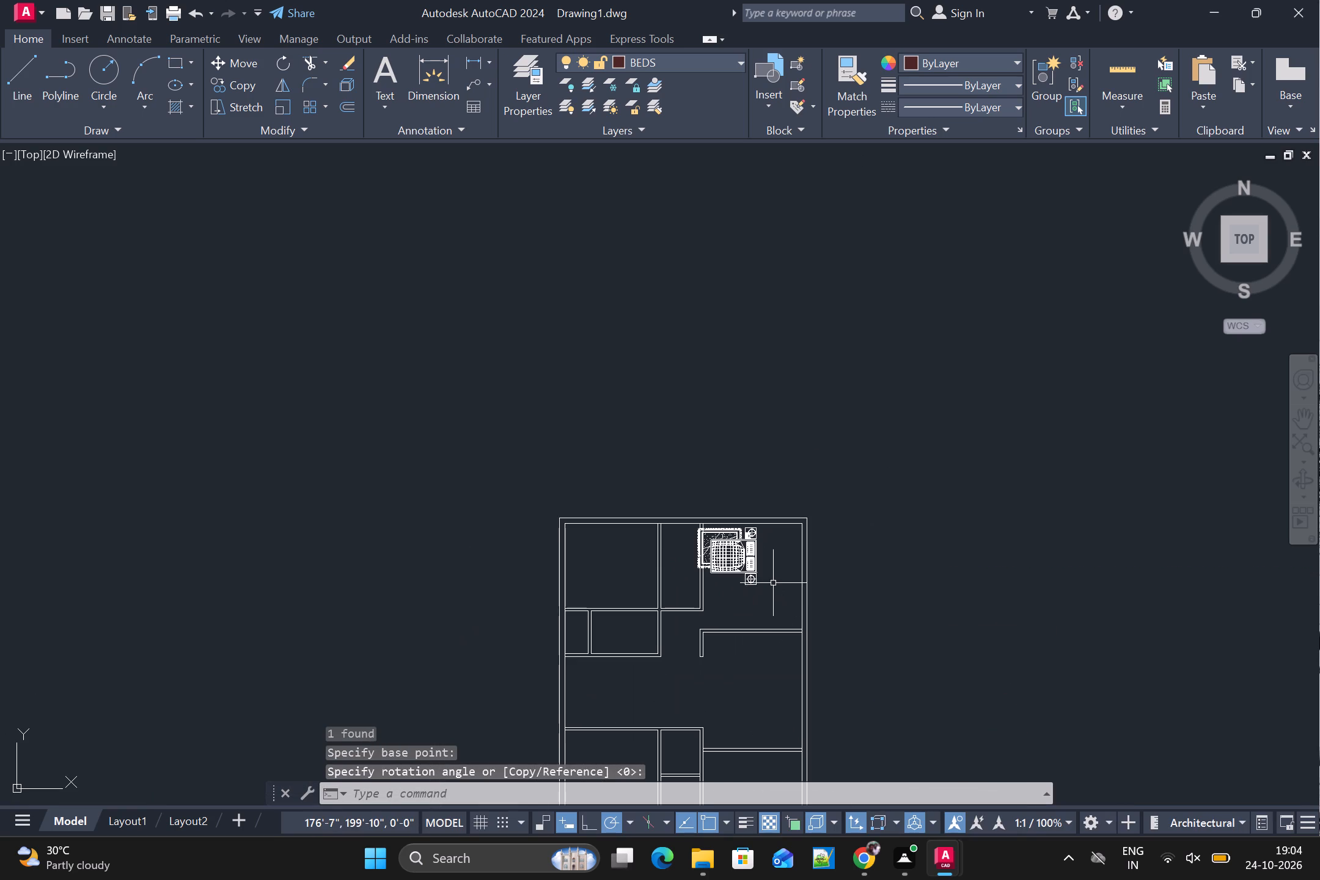
{"action": "type", "text": "M"}
{"action": "key", "text": "space"}
{"action": "left_click", "coordinate": [752, 553]}
{"action": "key", "text": "space"}
{"action": "scroll", "coordinate": [768, 551], "scroll_direction": "up", "scroll_amount": 2}
{"action": "left_click", "coordinate": [743, 568]}
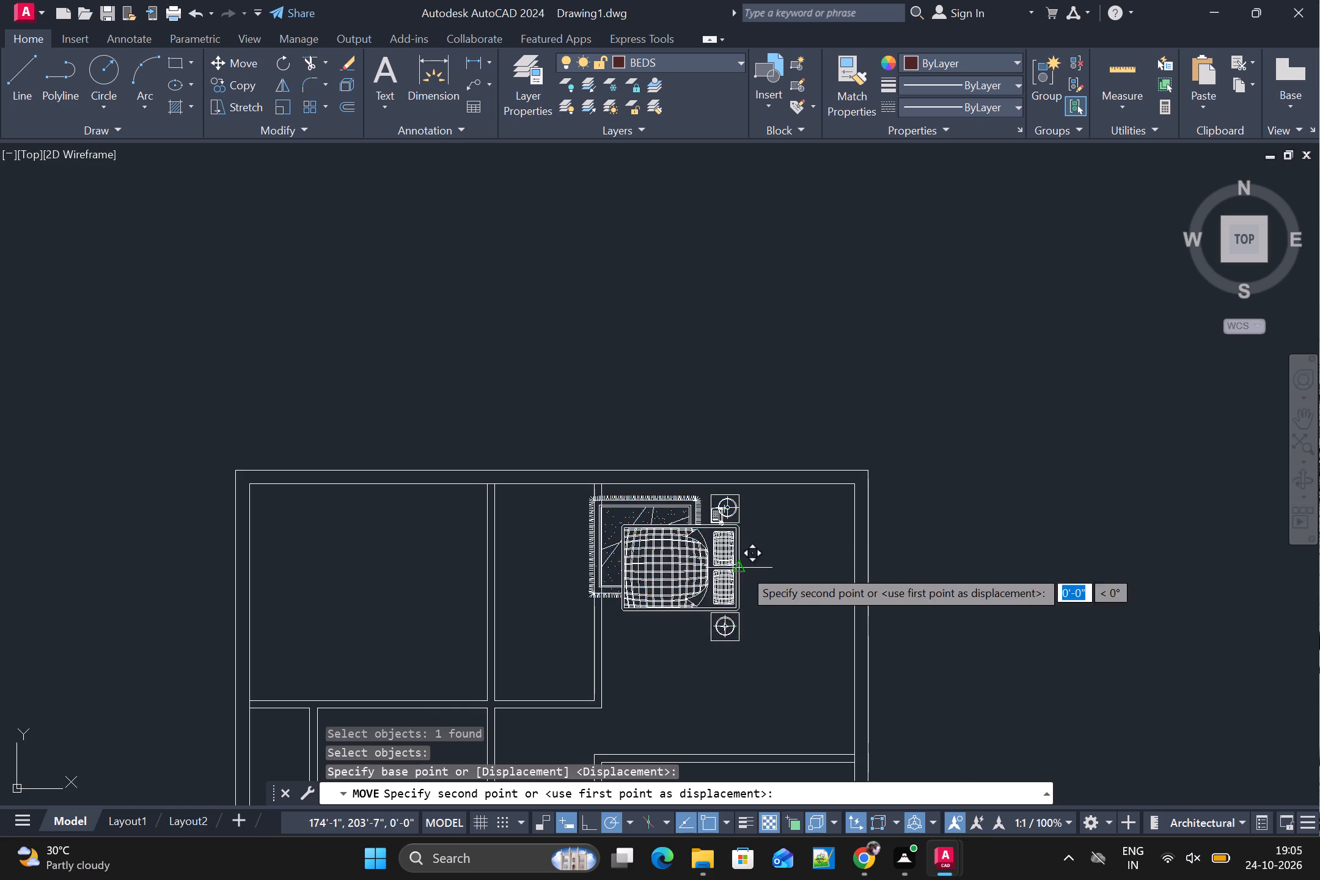
{"action": "scroll", "coordinate": [815, 591], "scroll_direction": "down", "scroll_amount": 2}
{"action": "scroll", "coordinate": [829, 608], "scroll_direction": "up", "scroll_amount": 1}
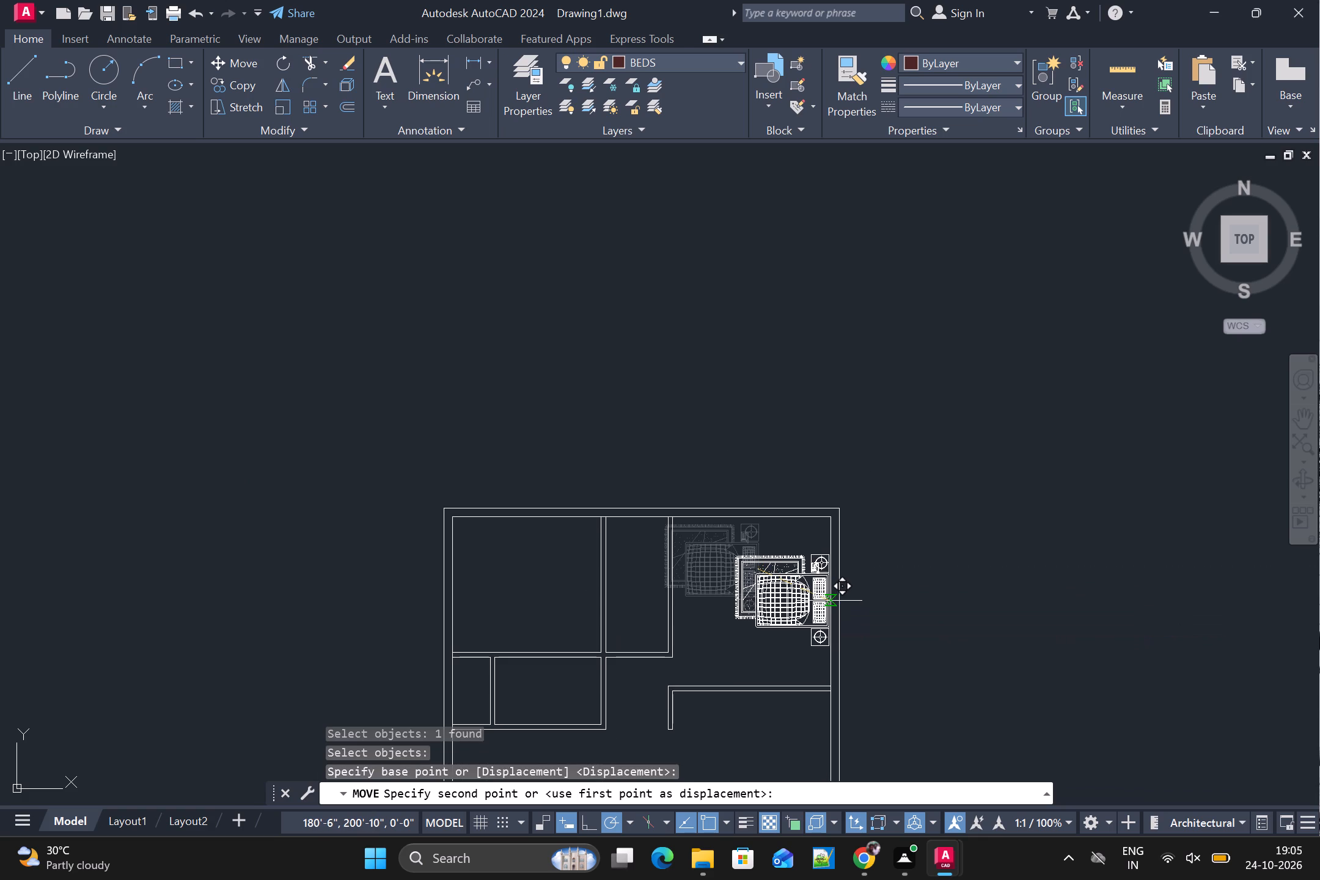
{"action": "left_click", "coordinate": [829, 601]}
Copy the north-east room's bed block and paste the duplicate inside the north-west room.
{"action": "scroll", "coordinate": [859, 615], "scroll_direction": "down", "scroll_amount": 1}
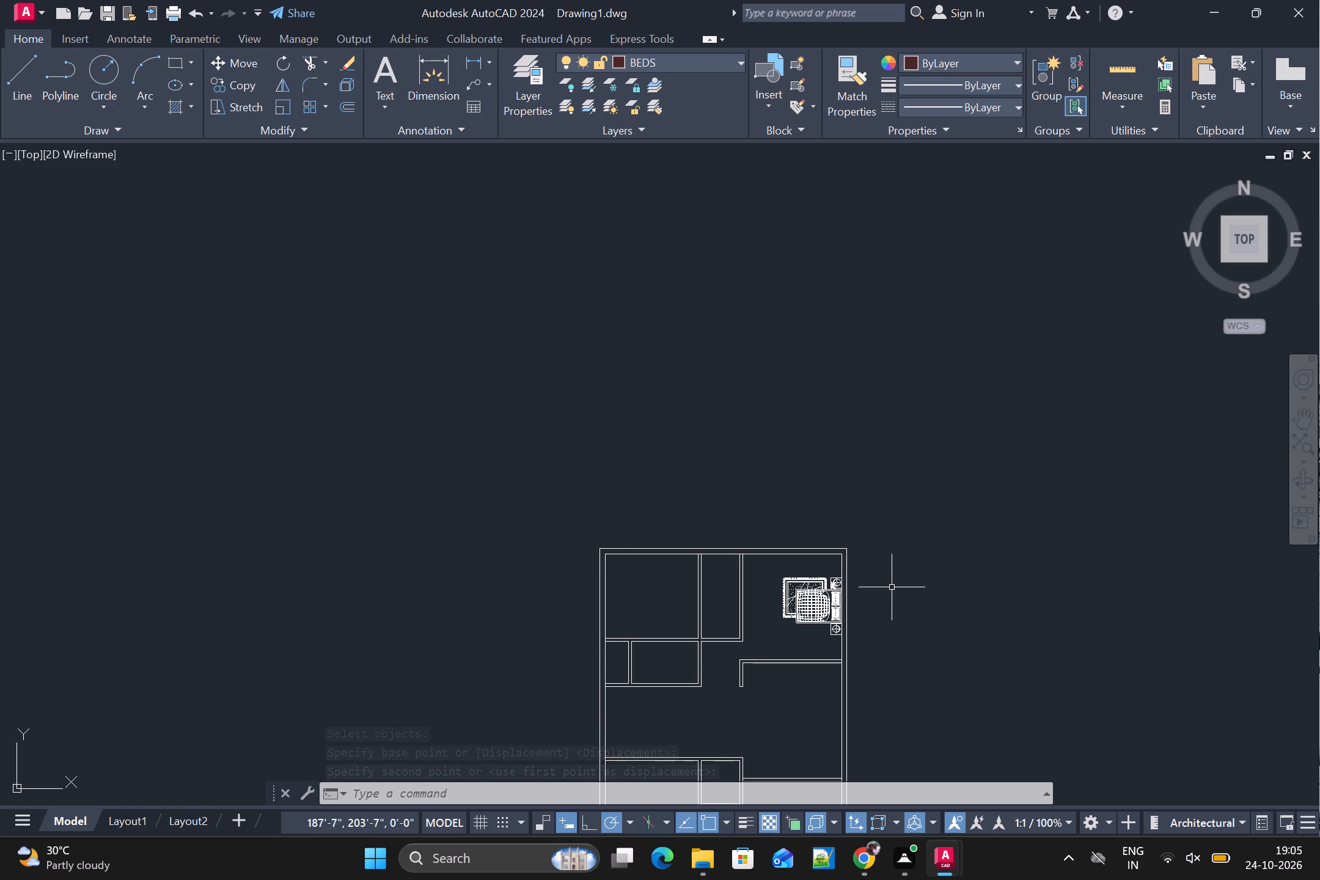
{"action": "scroll", "coordinate": [872, 592], "scroll_direction": "up", "scroll_amount": 4}
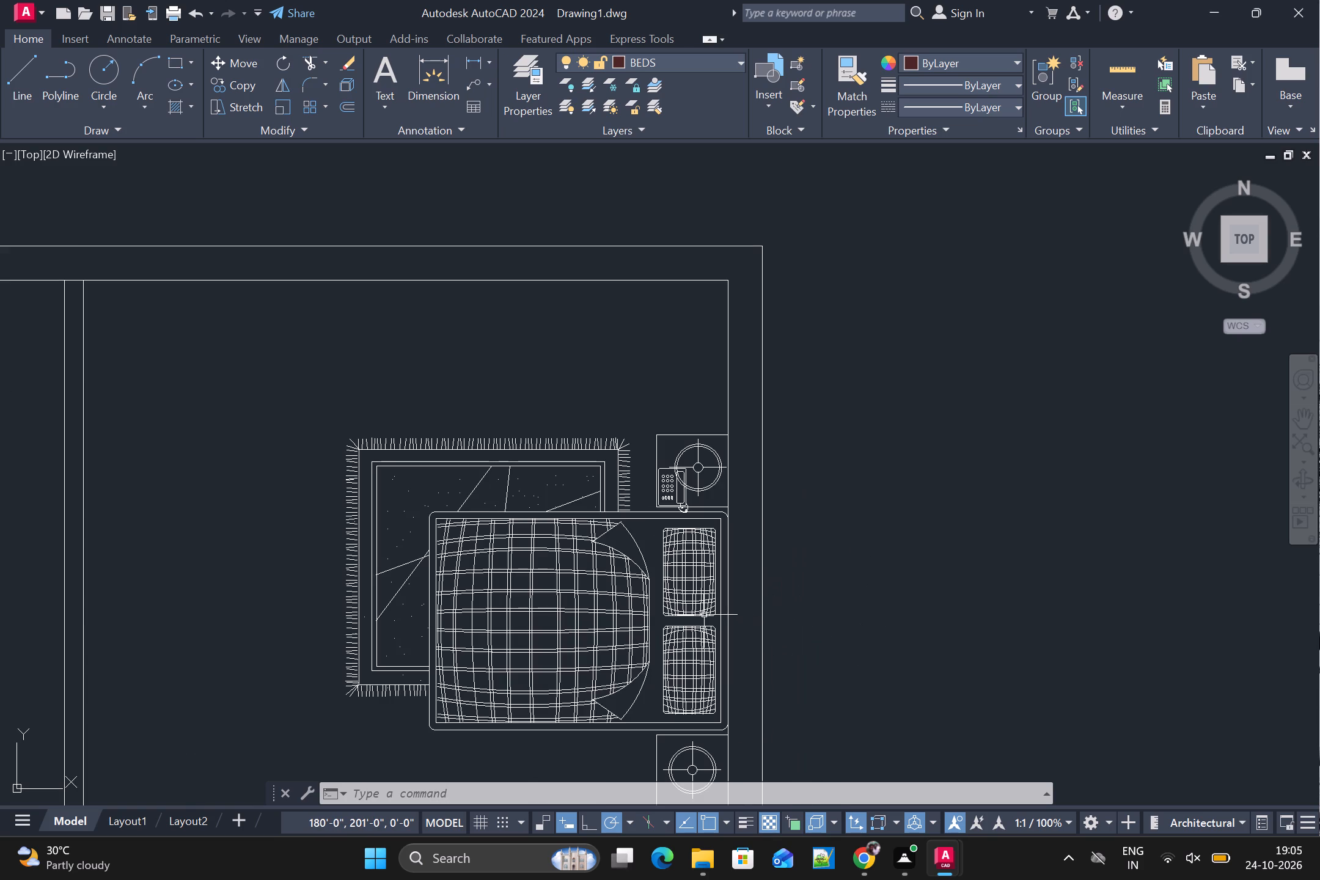
{"action": "left_click", "coordinate": [704, 615]}
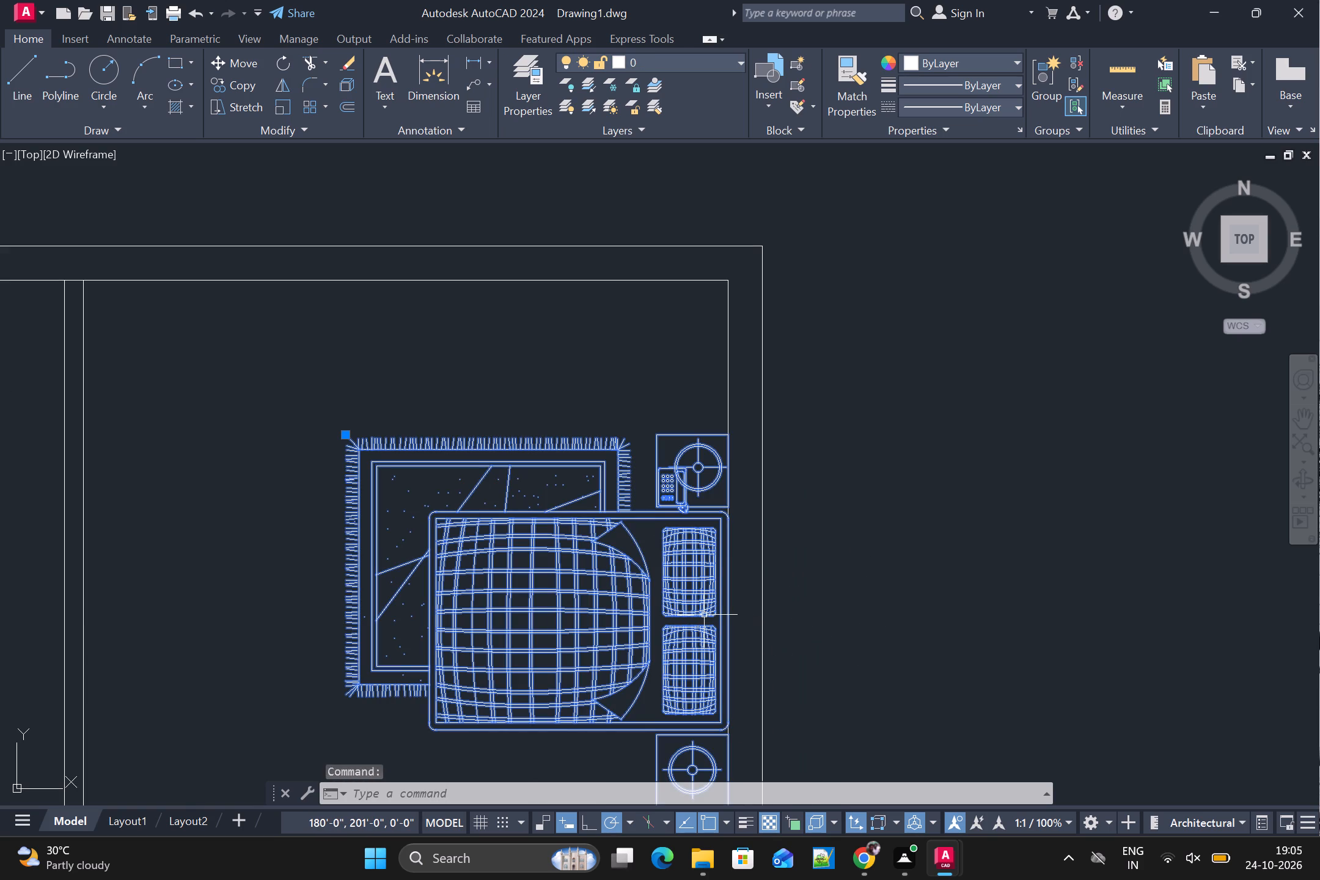
{"action": "key", "text": "ctrl+c"}
{"action": "key", "text": "ctrl+v"}
{"action": "scroll", "coordinate": [594, 608], "scroll_direction": "down", "scroll_amount": 3}
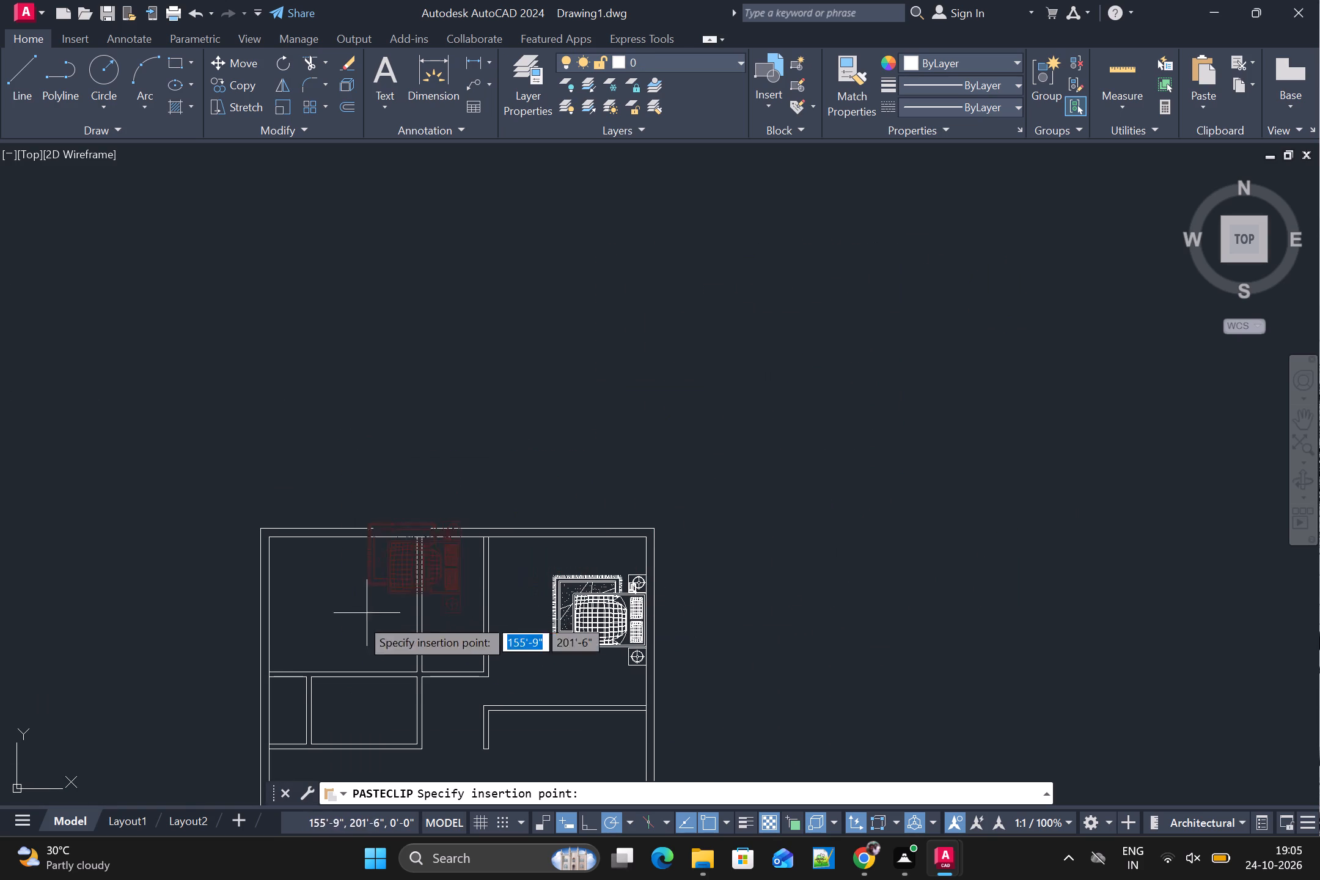
{"action": "left_click", "coordinate": [281, 660]}
{"action": "scroll", "coordinate": [323, 662], "scroll_direction": "up", "scroll_amount": 2}
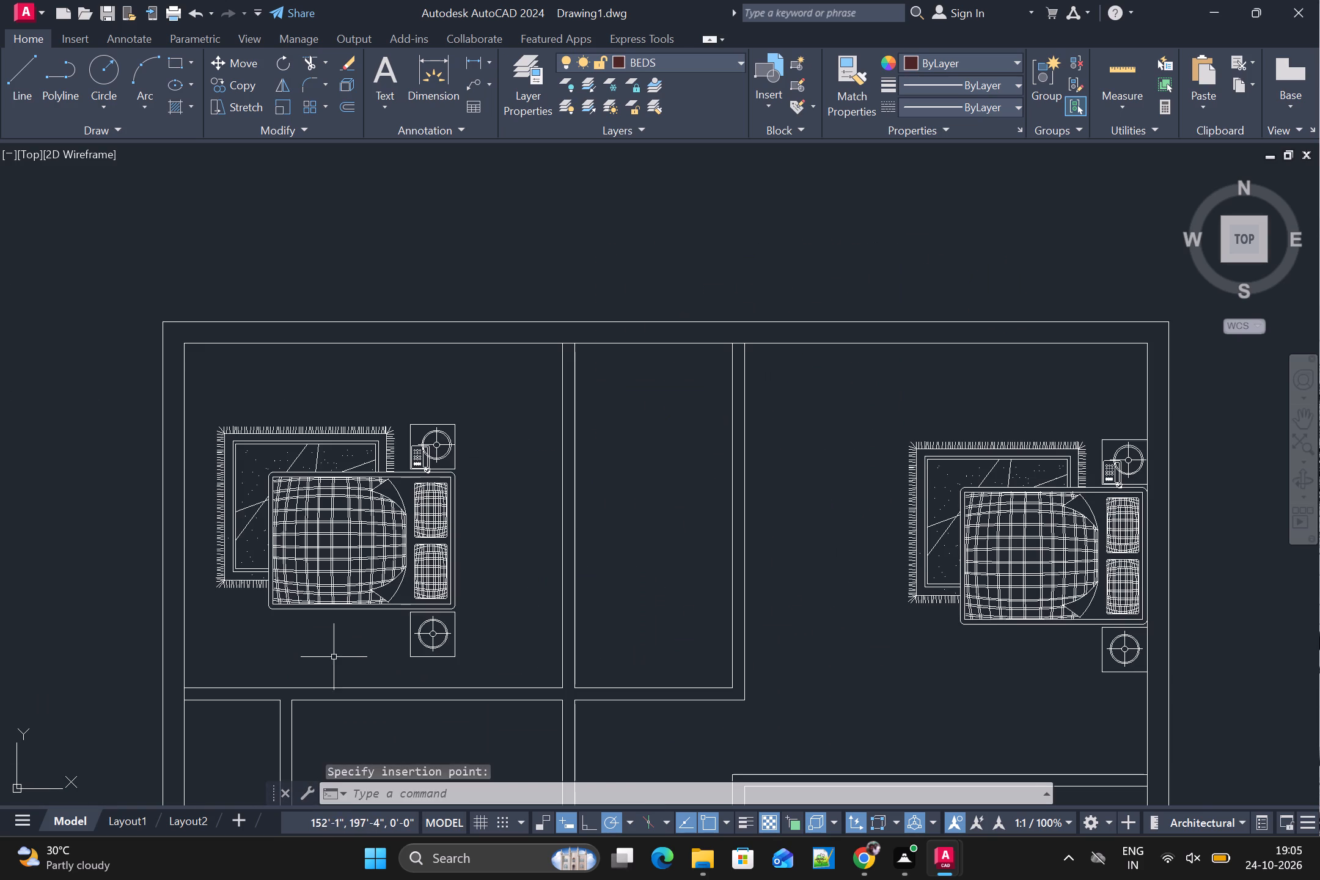
Rotate the north-west room's bed block 270° about its headboard's midpoint so the headboard faces the south wall.
{"action": "middle_click_drag", "start_coordinate": [334, 656], "coordinate": [395, 591]}
{"action": "left_click", "coordinate": [515, 479]}
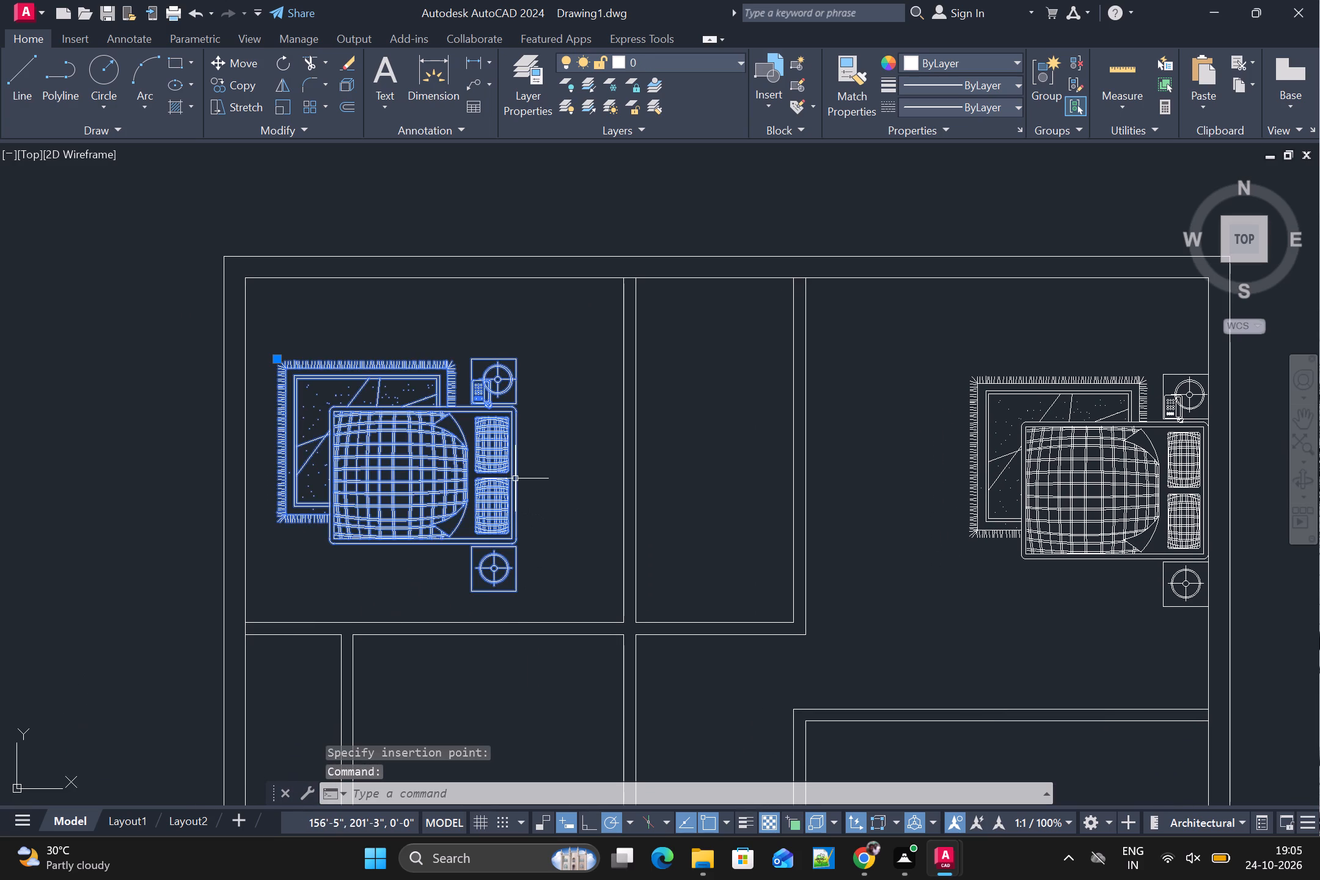
{"action": "type", "text": "RO"}
{"action": "key", "text": "Return"}
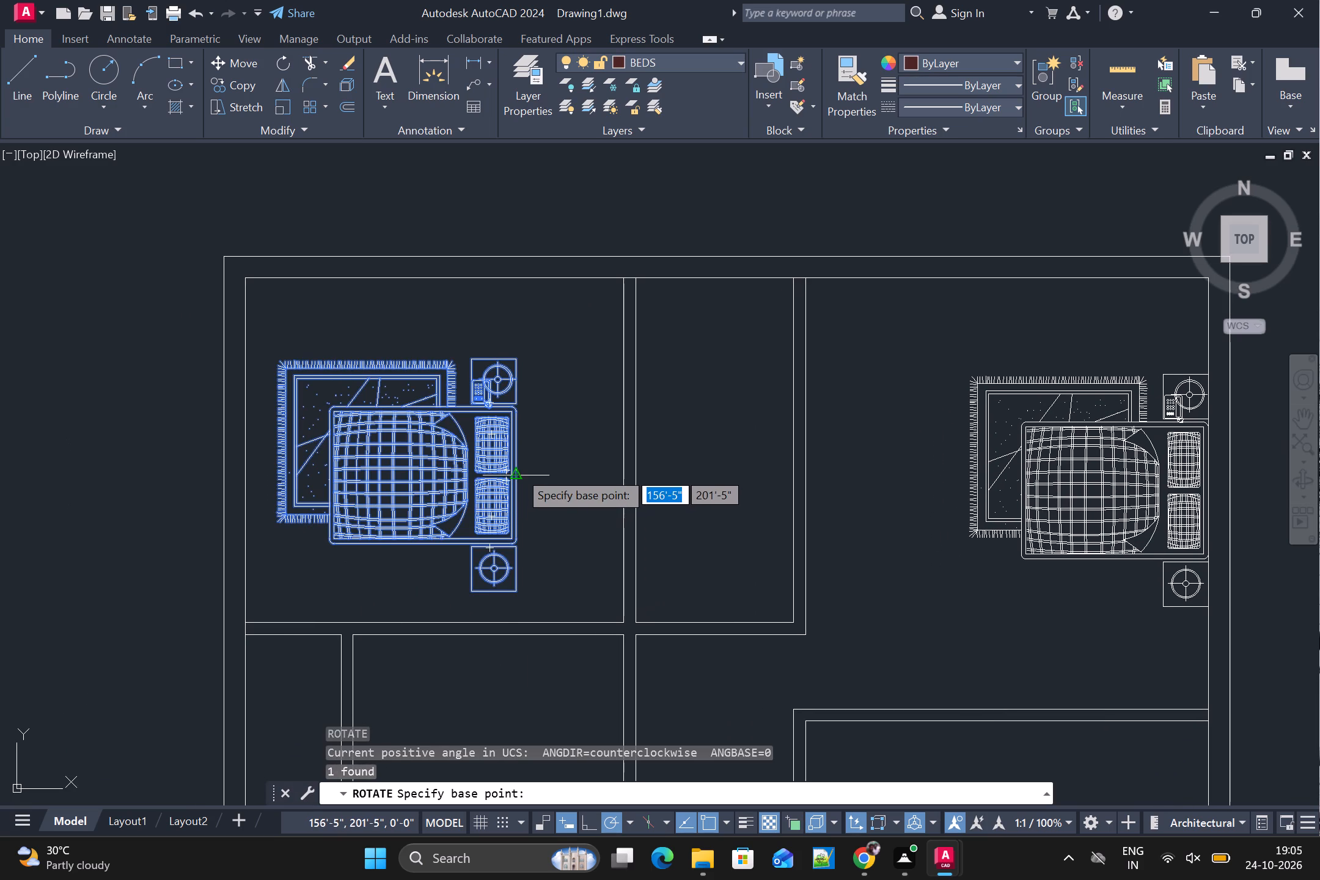
{"action": "left_click", "coordinate": [518, 471]}
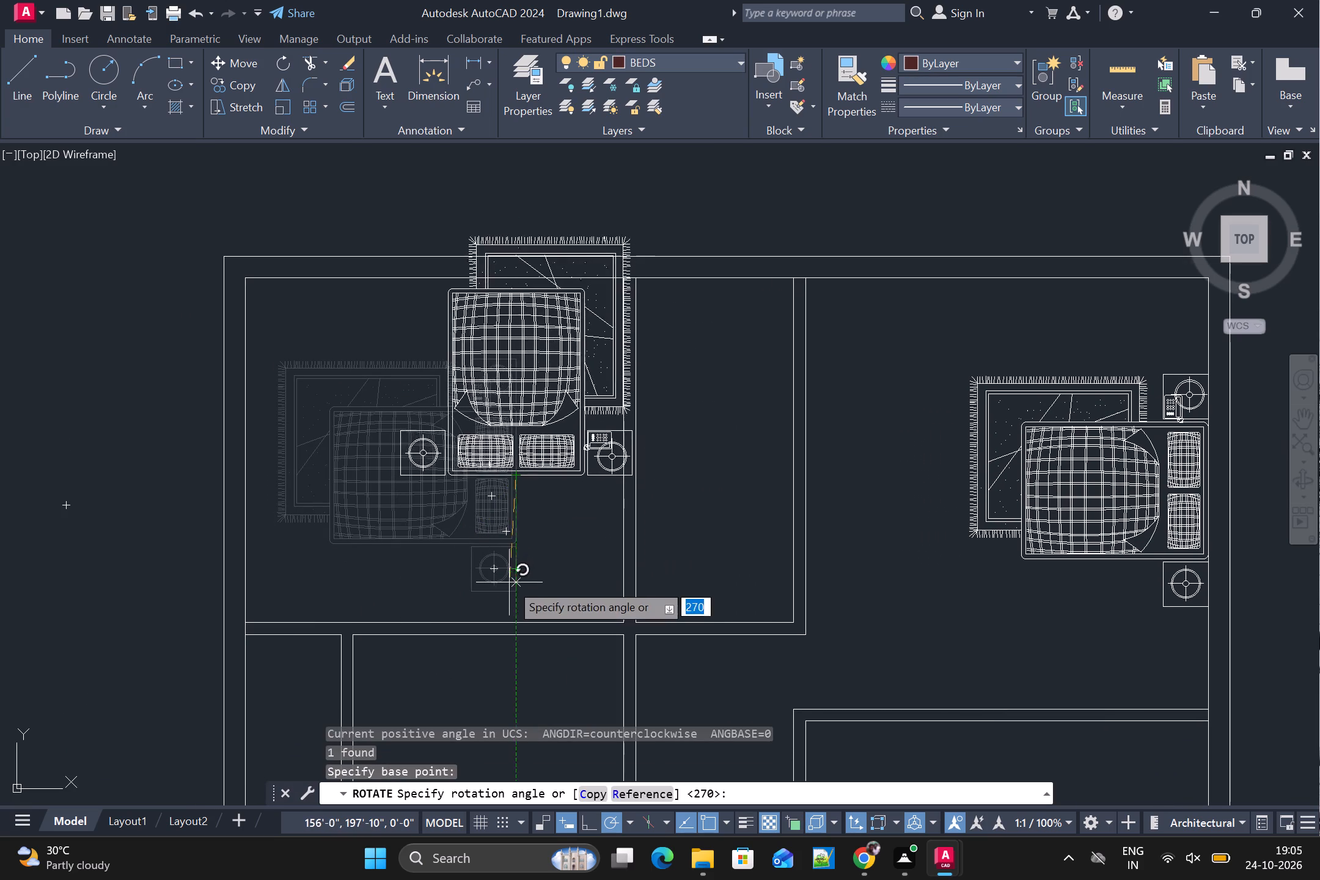
{"action": "left_click", "coordinate": [518, 618]}
Move the north-west room's bed block by its headboard's midpoint onto the inner face of that room's south partition.
{"action": "left_click", "coordinate": [540, 471]}
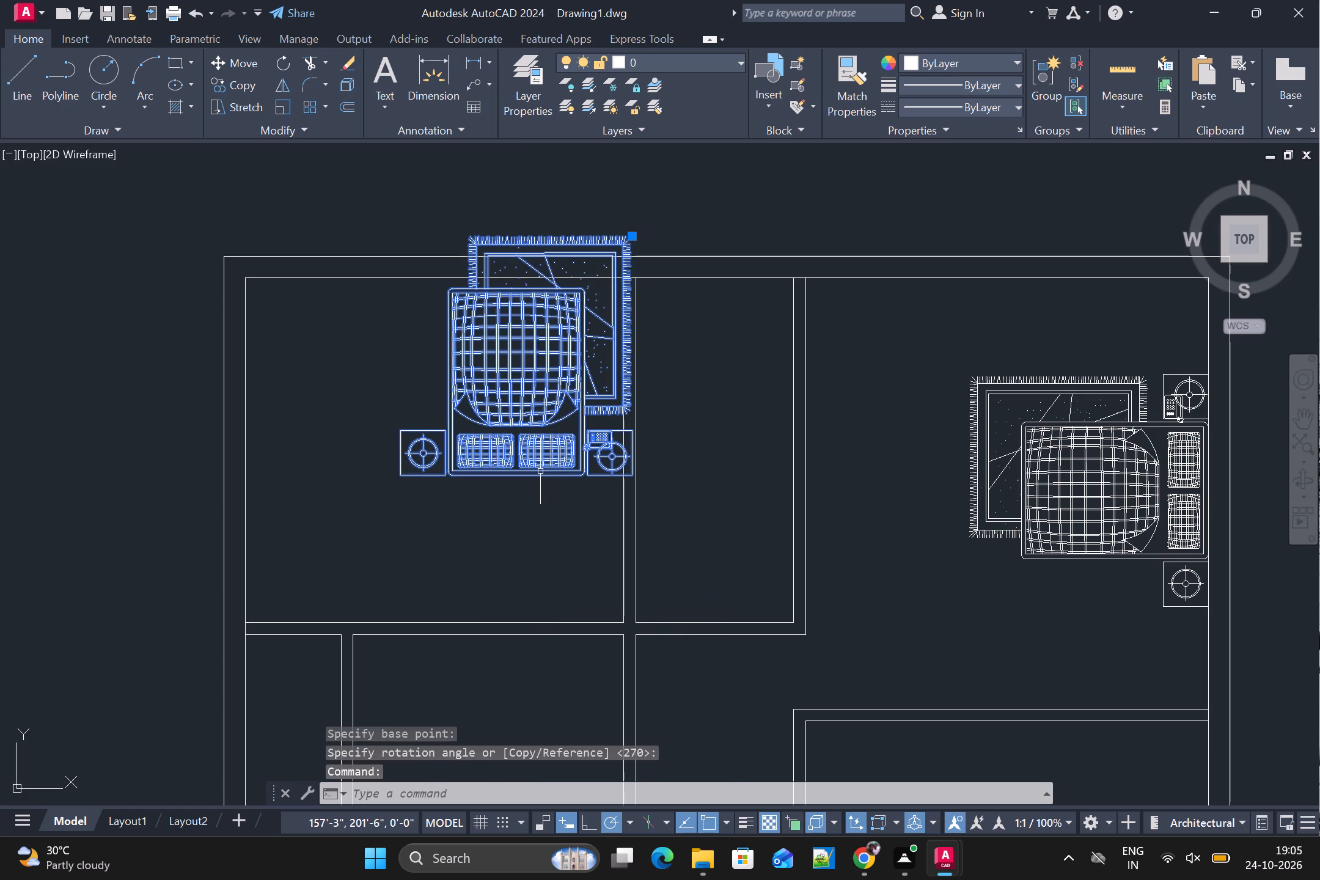
{"action": "type", "text": "M"}
{"action": "key", "text": "space"}
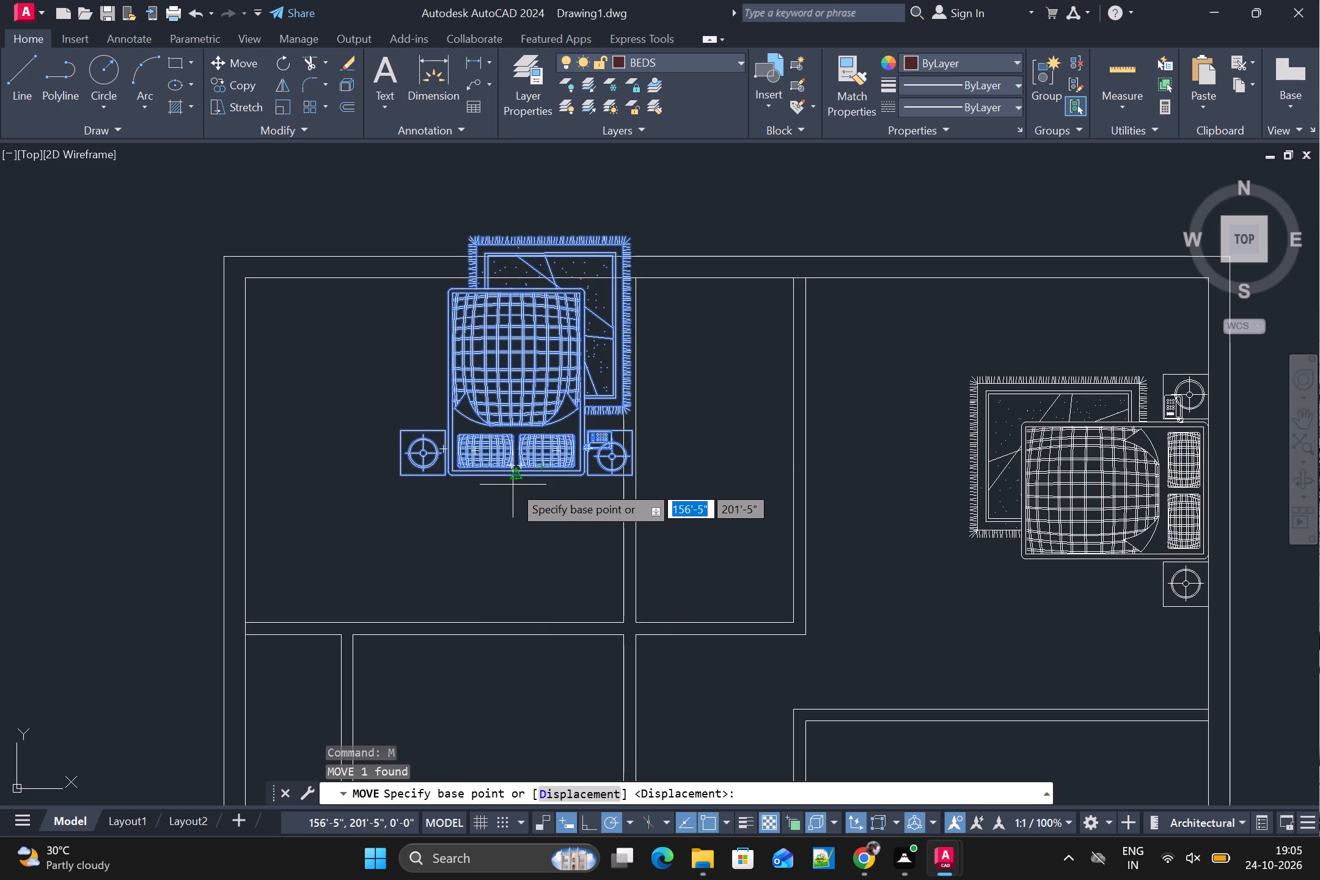
{"action": "left_click", "coordinate": [515, 480]}
{"action": "scroll", "coordinate": [441, 545], "scroll_direction": "down", "scroll_amount": 1}
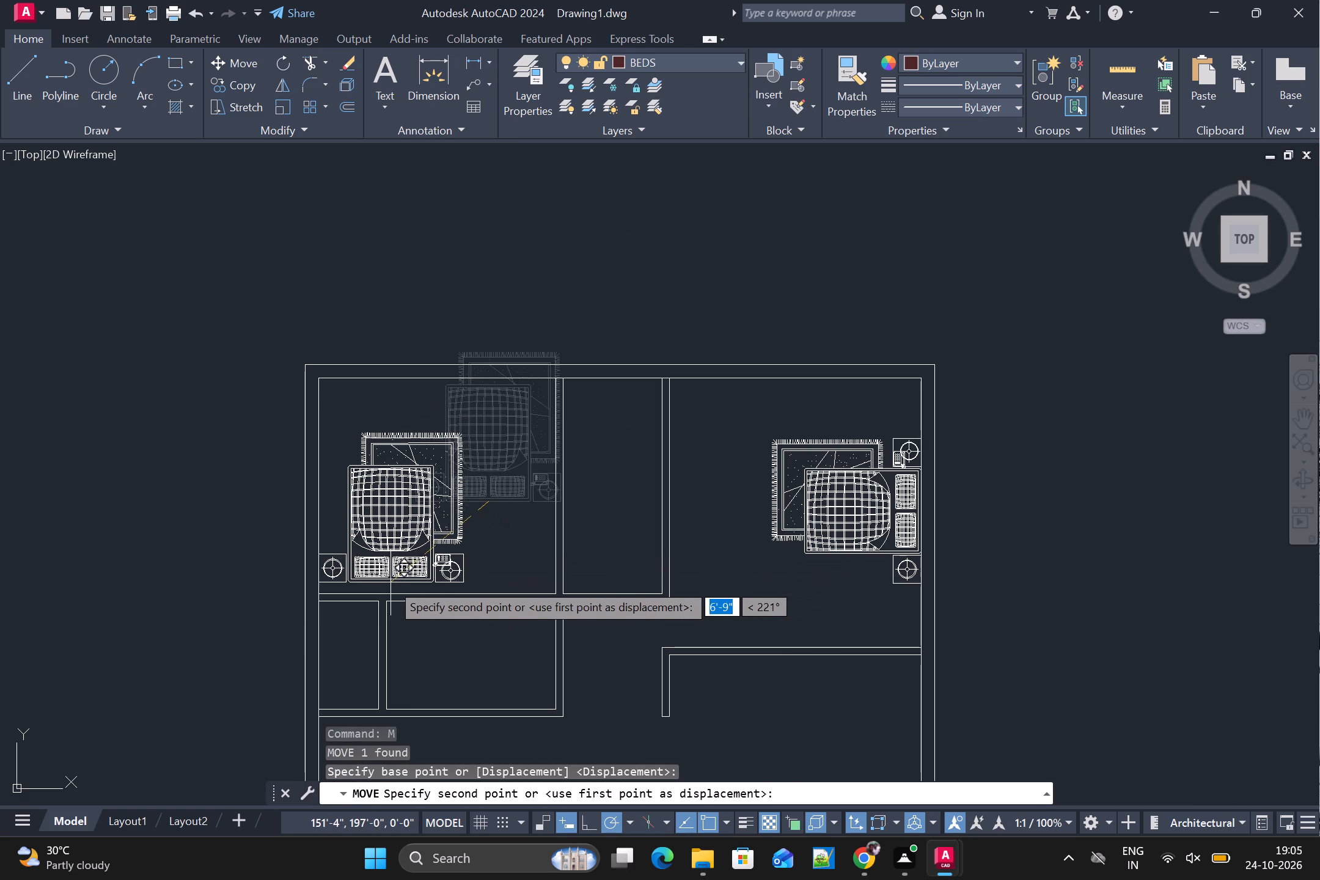
{"action": "left_click", "coordinate": [400, 595]}
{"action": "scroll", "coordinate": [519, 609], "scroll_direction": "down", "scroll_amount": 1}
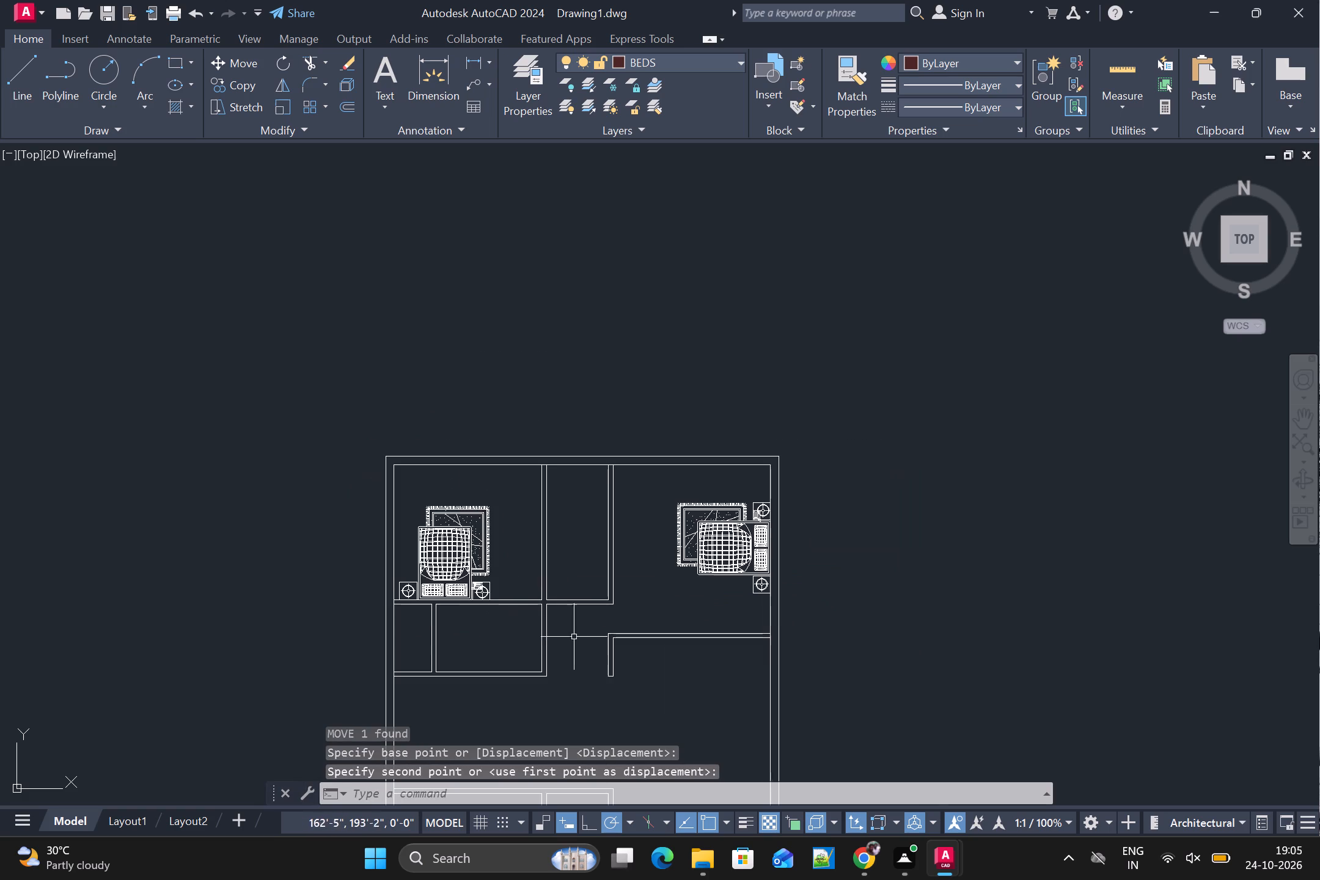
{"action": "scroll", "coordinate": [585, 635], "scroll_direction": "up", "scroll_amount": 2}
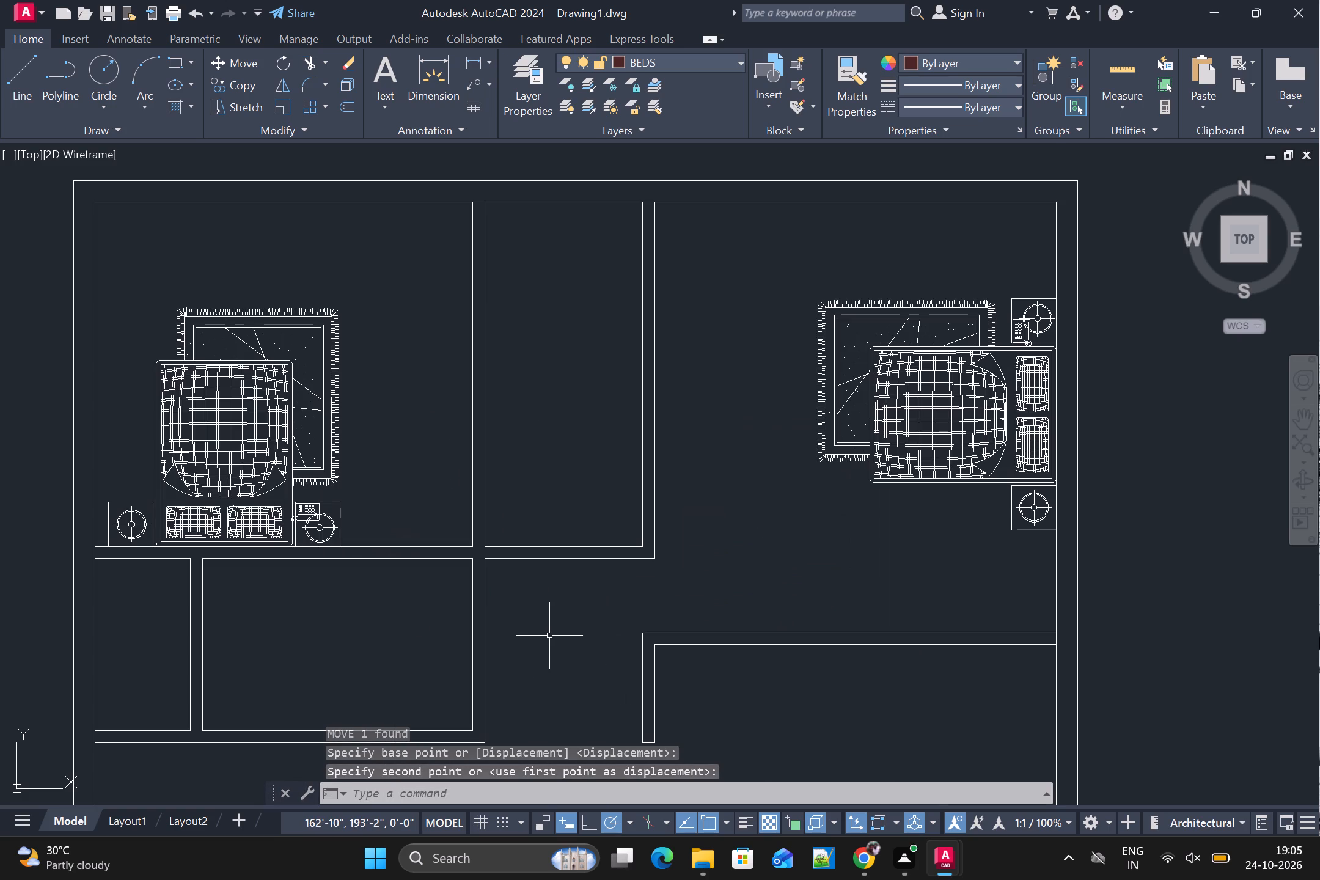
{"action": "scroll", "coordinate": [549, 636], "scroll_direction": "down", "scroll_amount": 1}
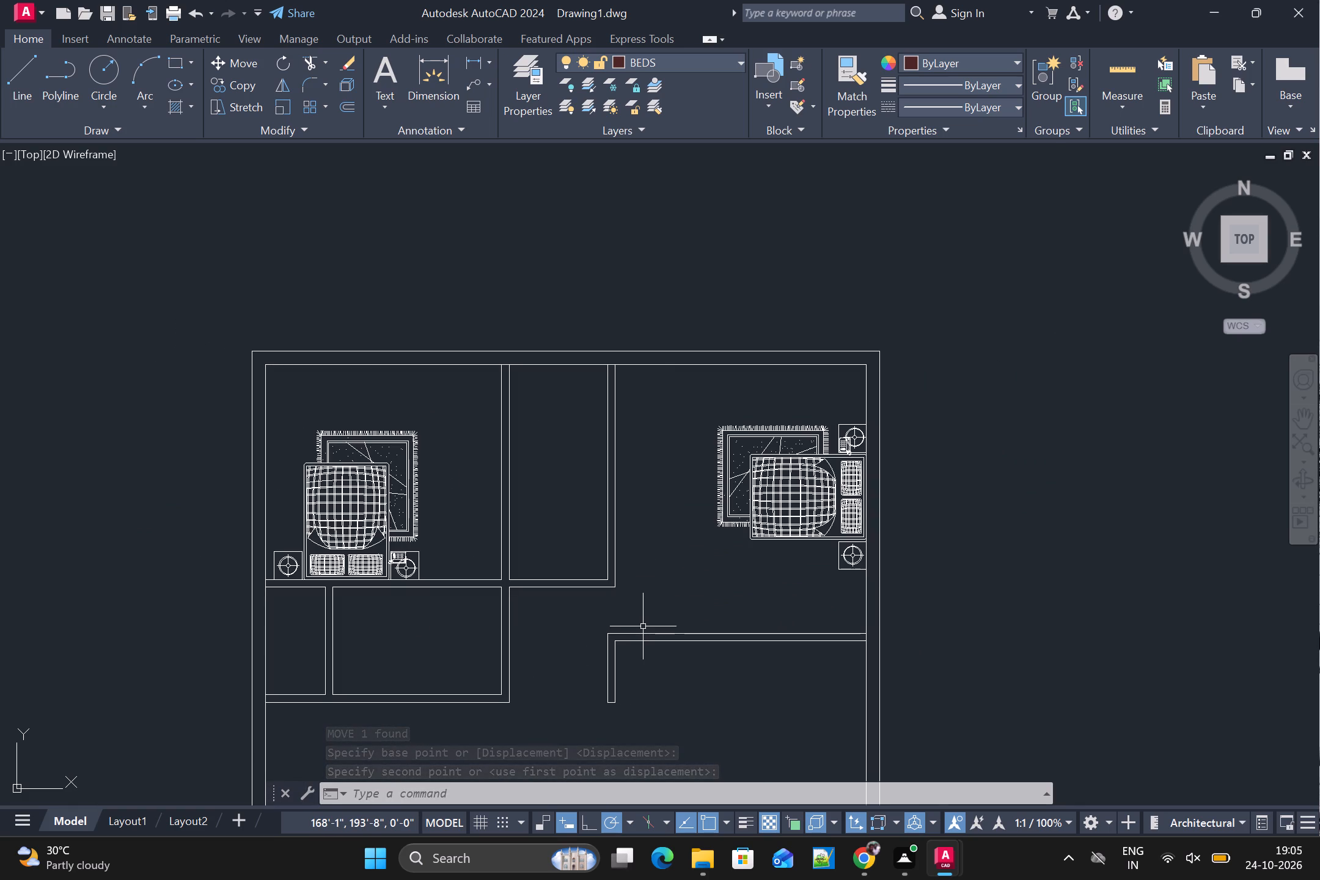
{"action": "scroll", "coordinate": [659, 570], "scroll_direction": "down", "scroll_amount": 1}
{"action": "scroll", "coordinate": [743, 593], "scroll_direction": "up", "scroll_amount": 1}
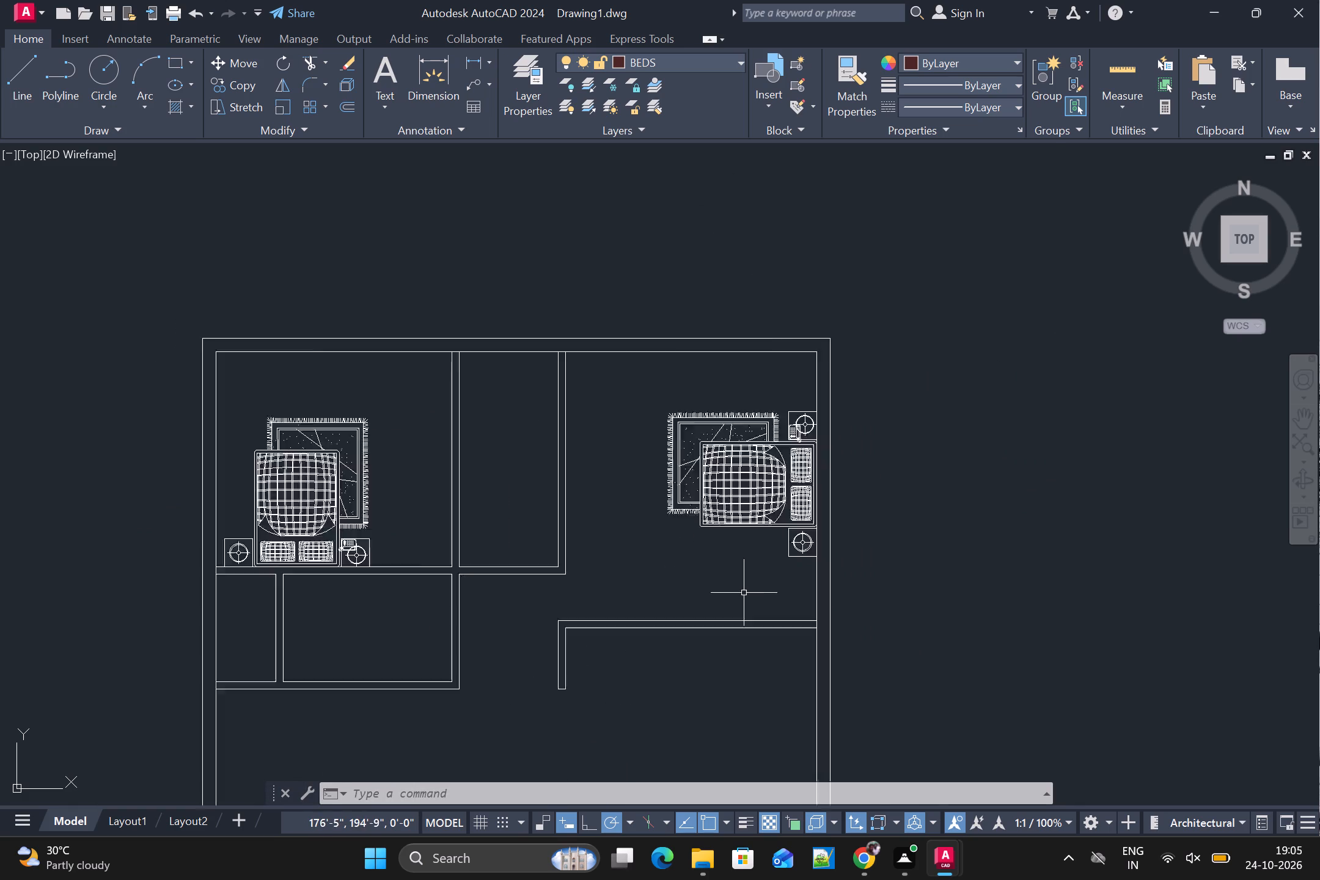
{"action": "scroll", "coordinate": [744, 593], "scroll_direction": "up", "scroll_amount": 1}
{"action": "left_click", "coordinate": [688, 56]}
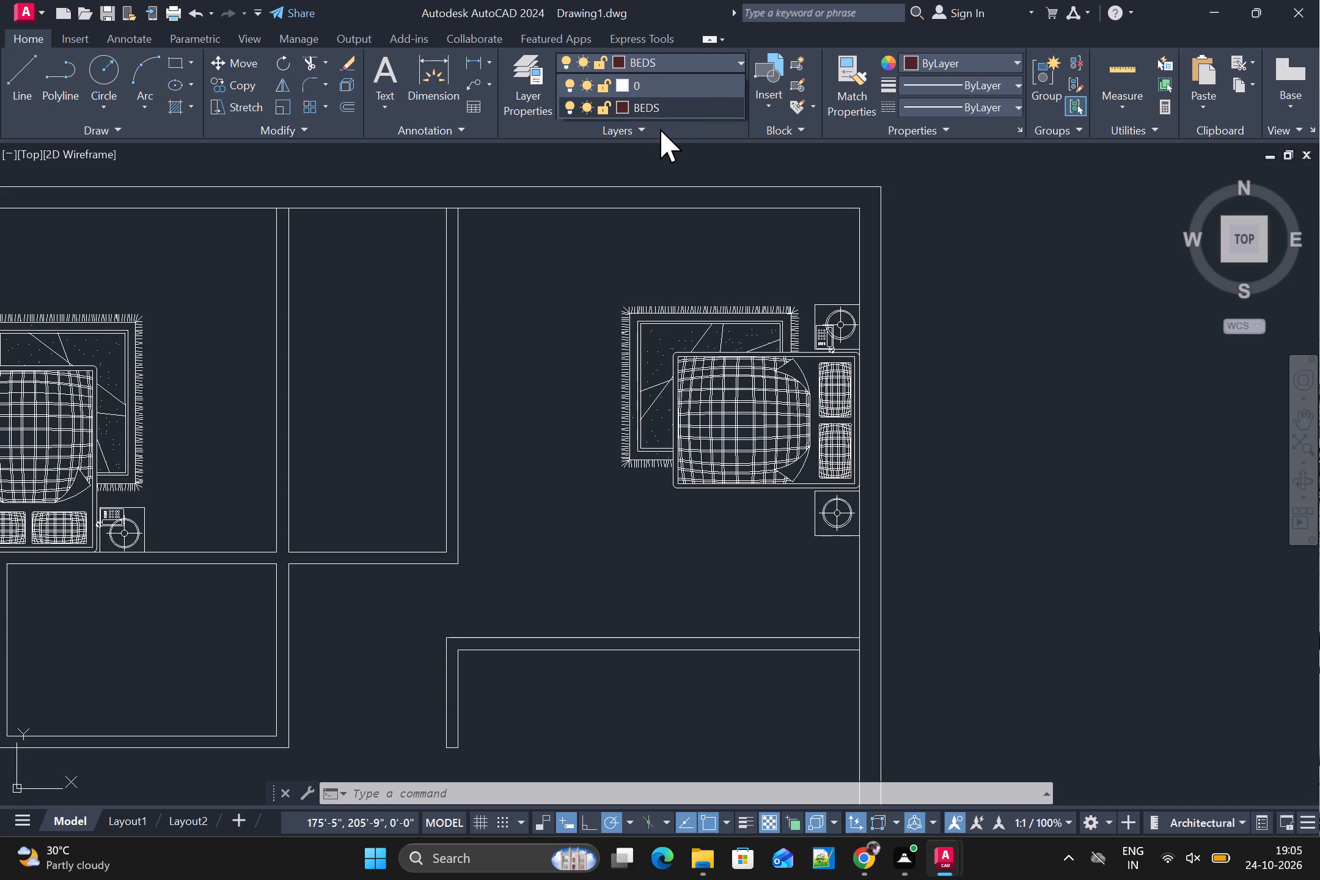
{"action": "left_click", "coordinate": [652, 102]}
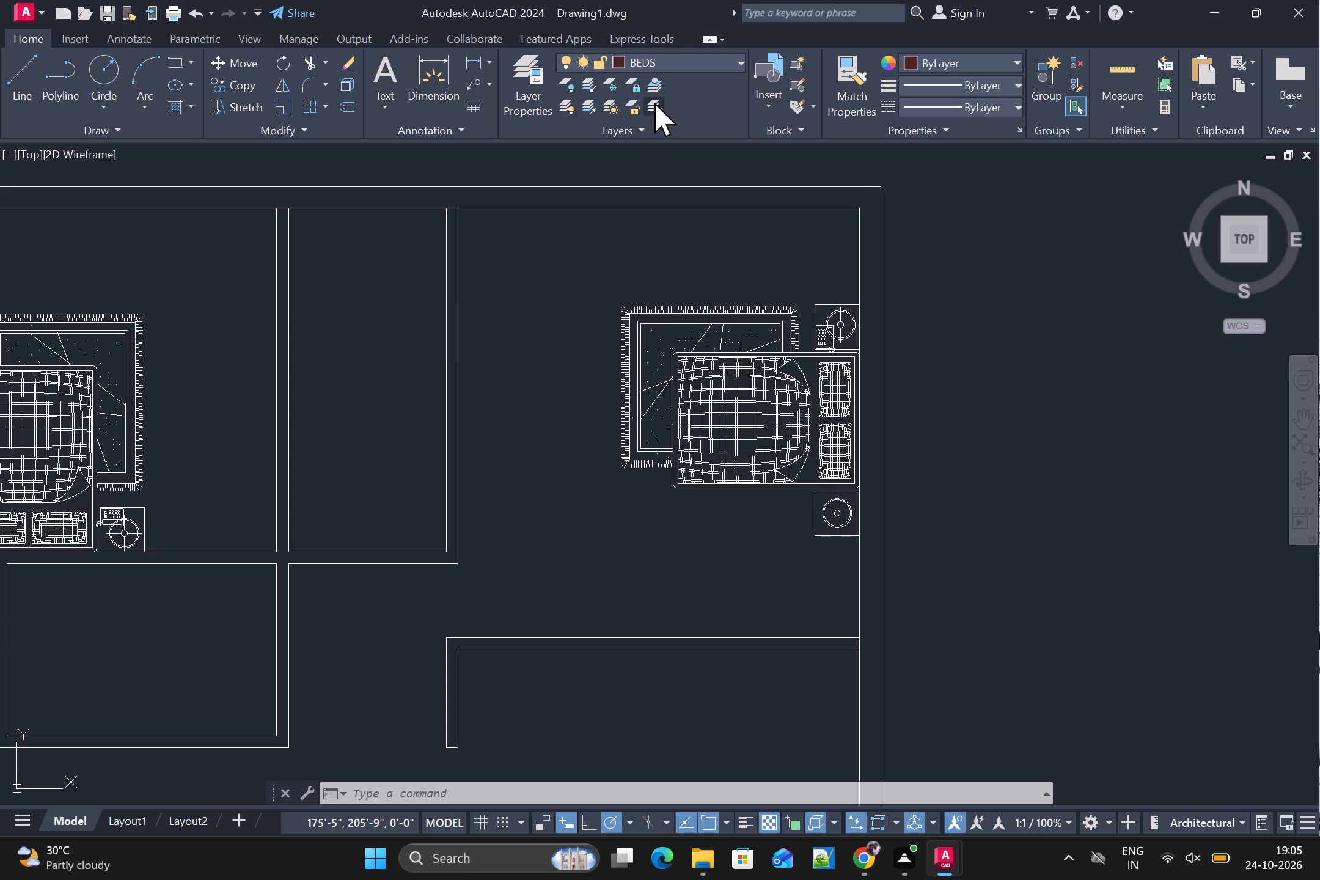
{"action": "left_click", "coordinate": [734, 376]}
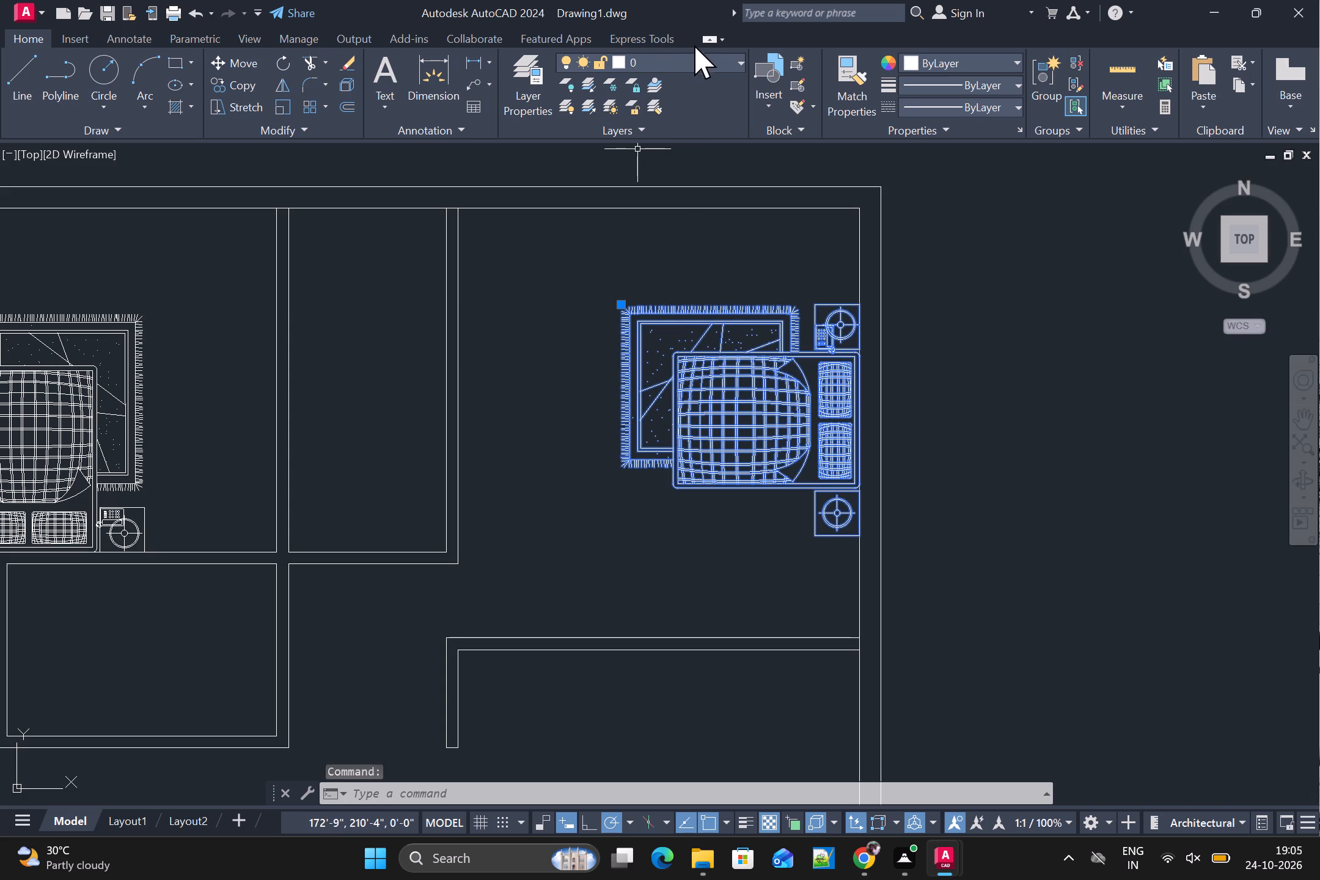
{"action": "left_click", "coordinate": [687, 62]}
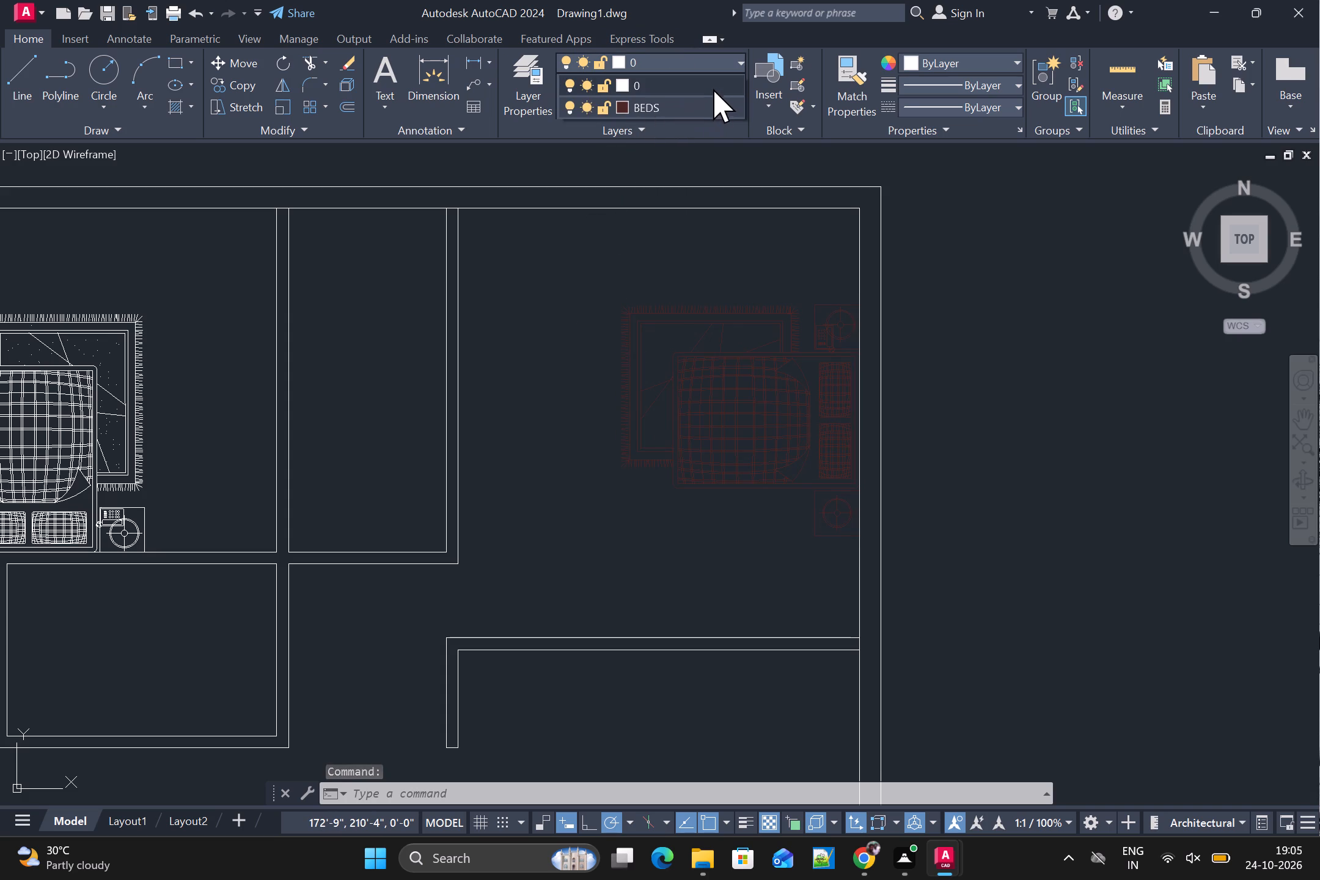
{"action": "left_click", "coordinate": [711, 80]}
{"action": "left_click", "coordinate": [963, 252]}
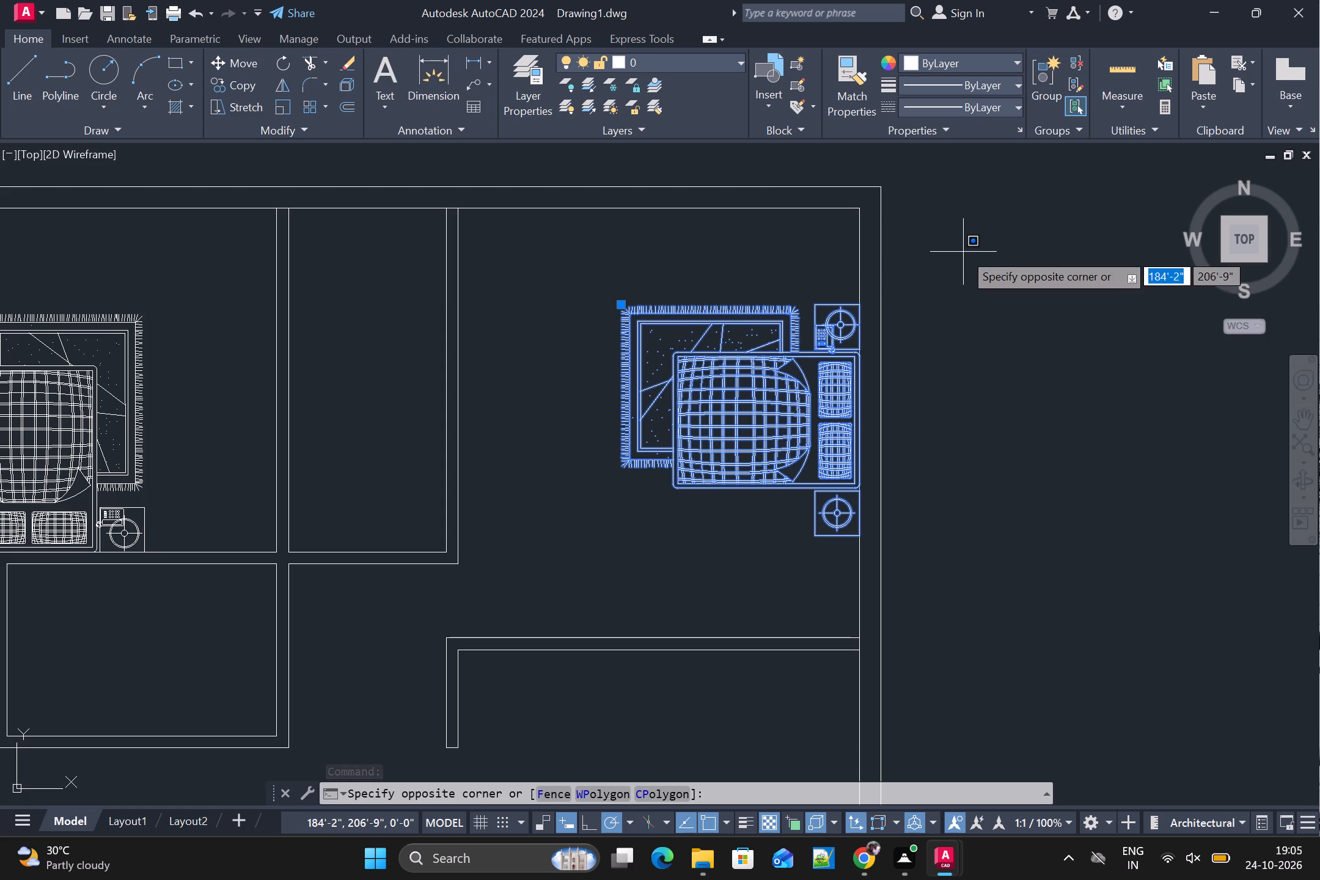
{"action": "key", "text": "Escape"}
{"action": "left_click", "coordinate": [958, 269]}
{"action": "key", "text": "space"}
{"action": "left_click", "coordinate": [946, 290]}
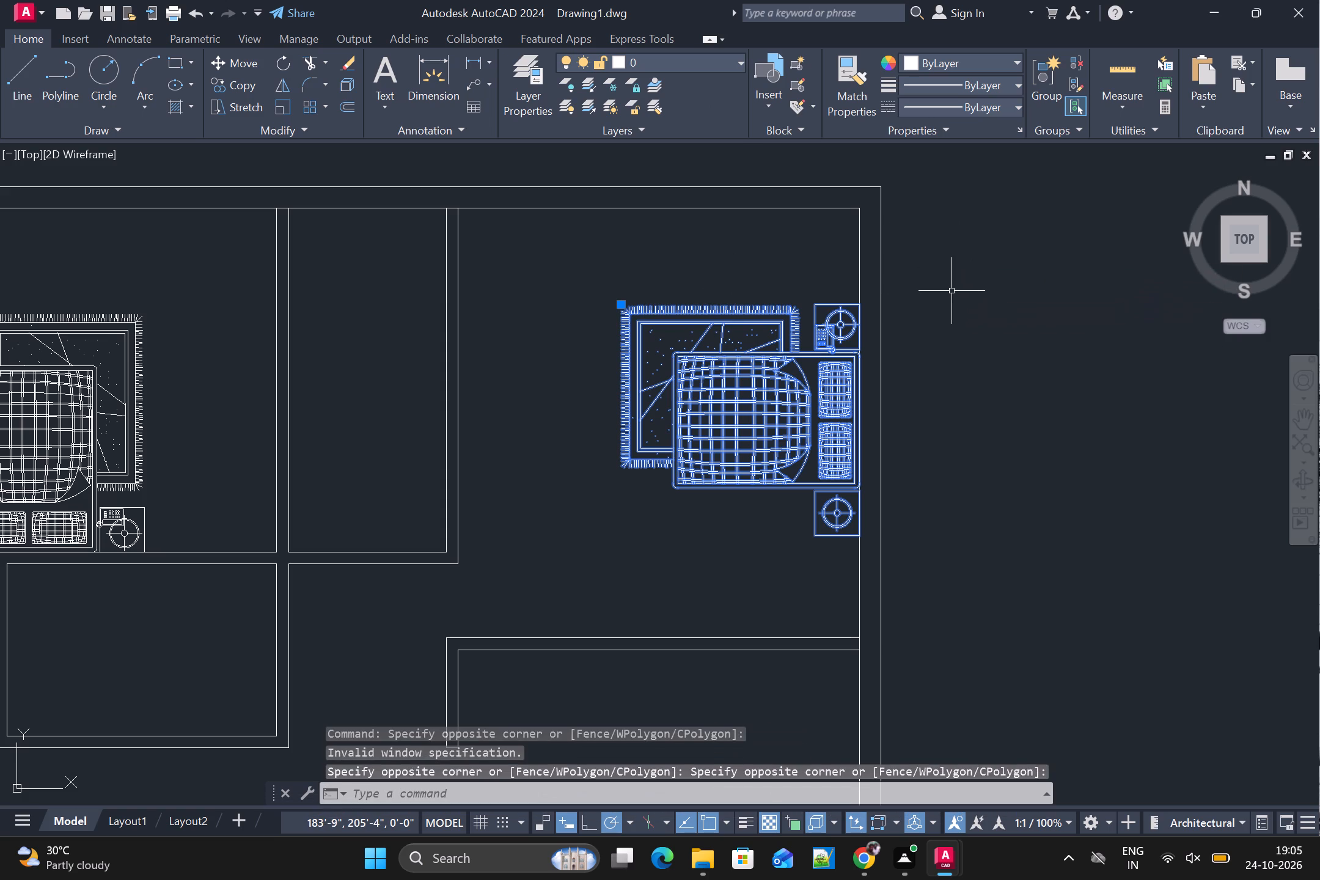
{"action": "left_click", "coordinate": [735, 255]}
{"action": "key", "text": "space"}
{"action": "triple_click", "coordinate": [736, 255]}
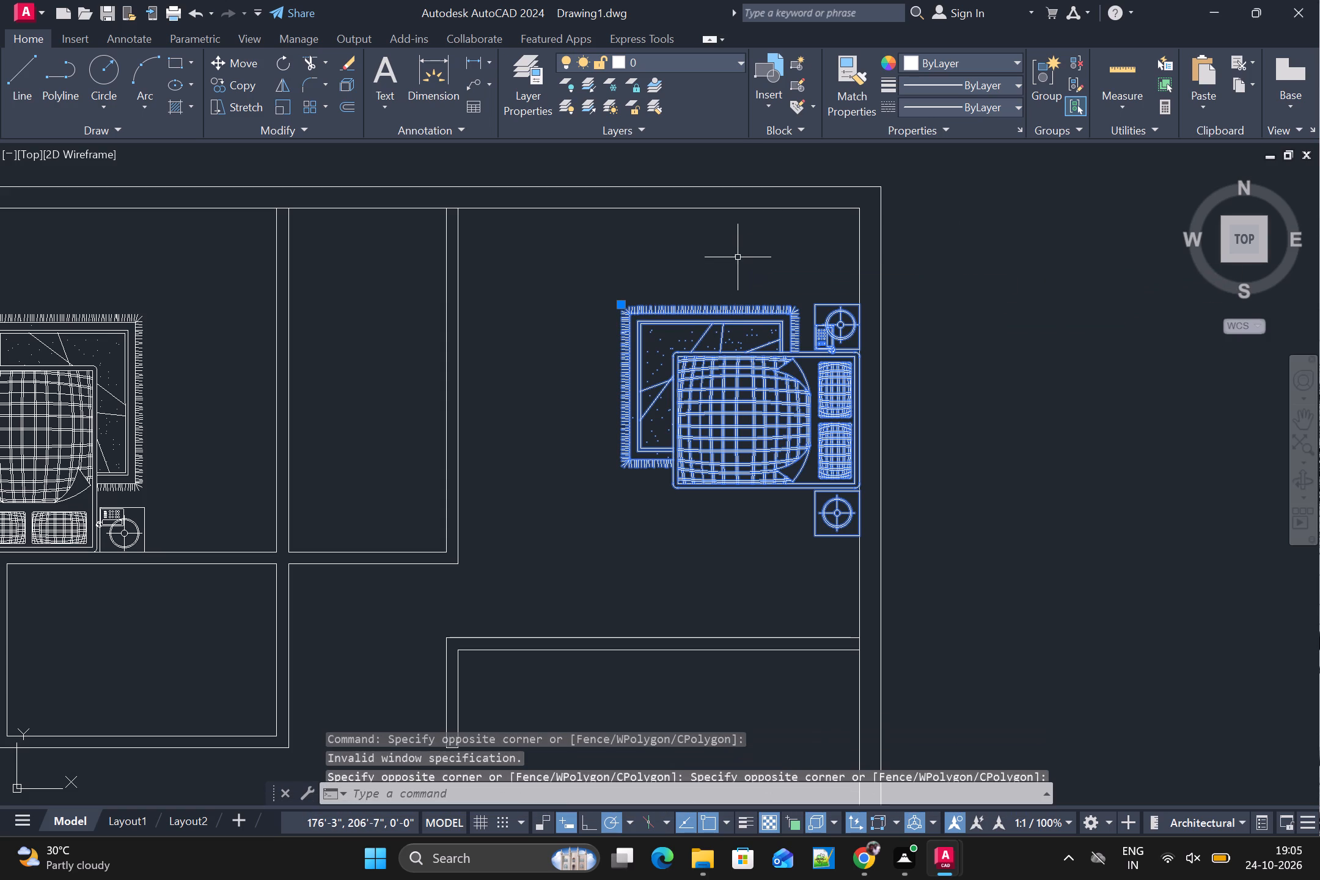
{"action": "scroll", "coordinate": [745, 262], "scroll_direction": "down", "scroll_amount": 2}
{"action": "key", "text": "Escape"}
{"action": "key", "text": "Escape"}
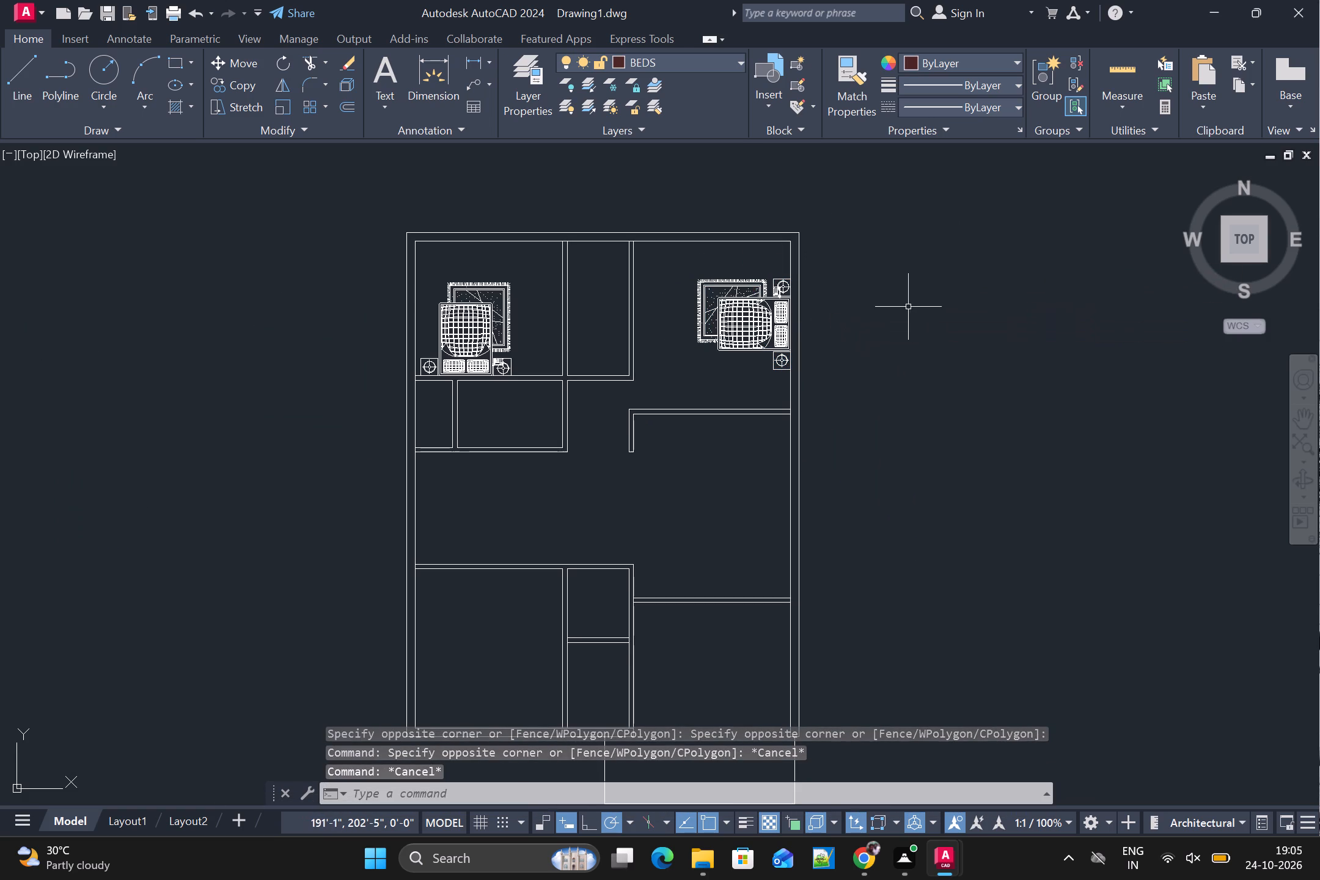
Make layer 0 the current layer.
{"action": "left_click", "coordinate": [710, 59]}
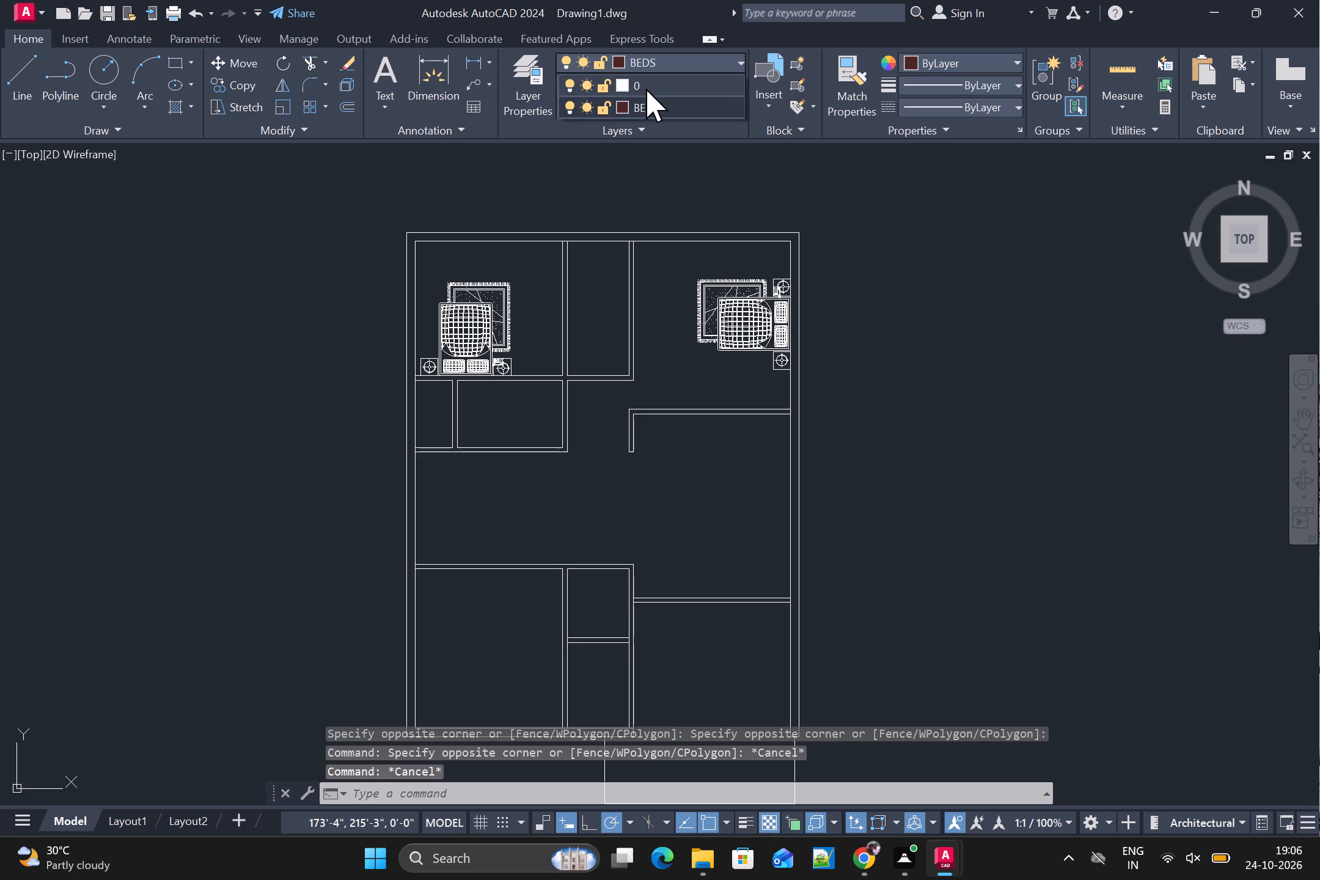
{"action": "left_click", "coordinate": [646, 89]}
Insert the Toilet - Imperial and Vehicles - Imperial blocks from the tool palettes into the empty space east of the plan.
{"action": "scroll", "coordinate": [856, 313], "scroll_direction": "down", "scroll_amount": 1}
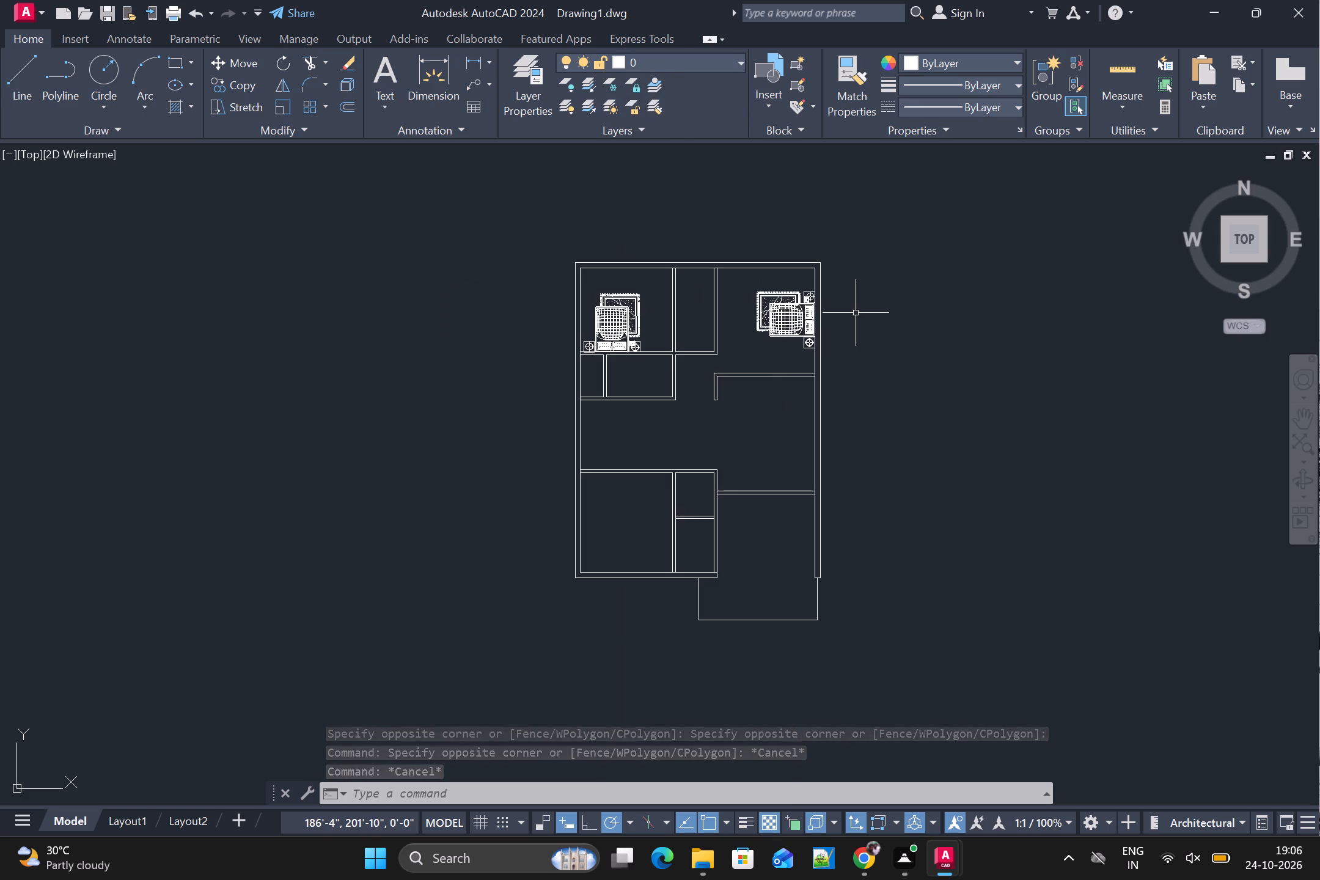
{"action": "scroll", "coordinate": [858, 315], "scroll_direction": "up", "scroll_amount": 2}
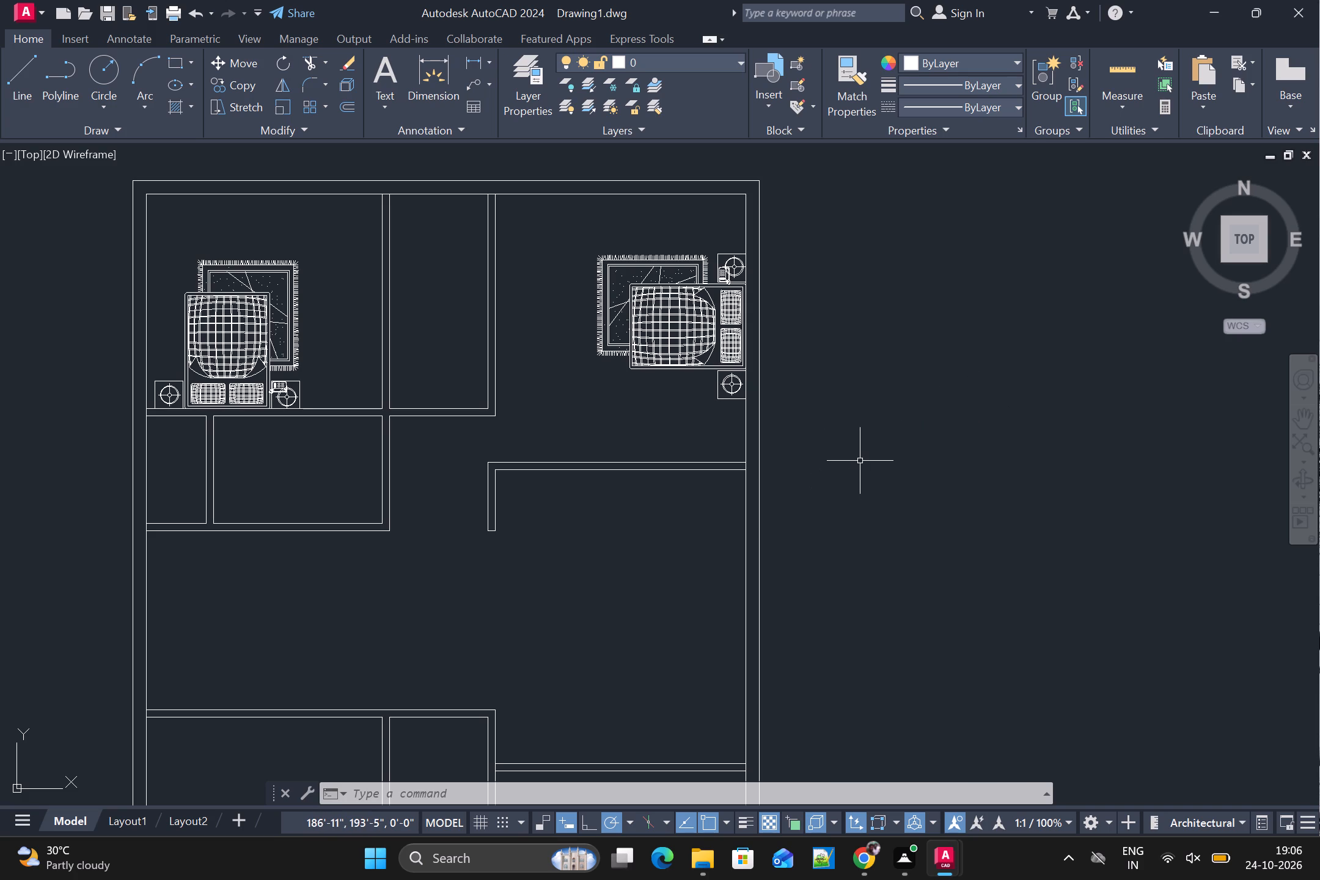
{"action": "scroll", "coordinate": [901, 446], "scroll_direction": "down", "scroll_amount": 2}
{"action": "middle_click_drag", "start_coordinate": [878, 461], "coordinate": [948, 422]}
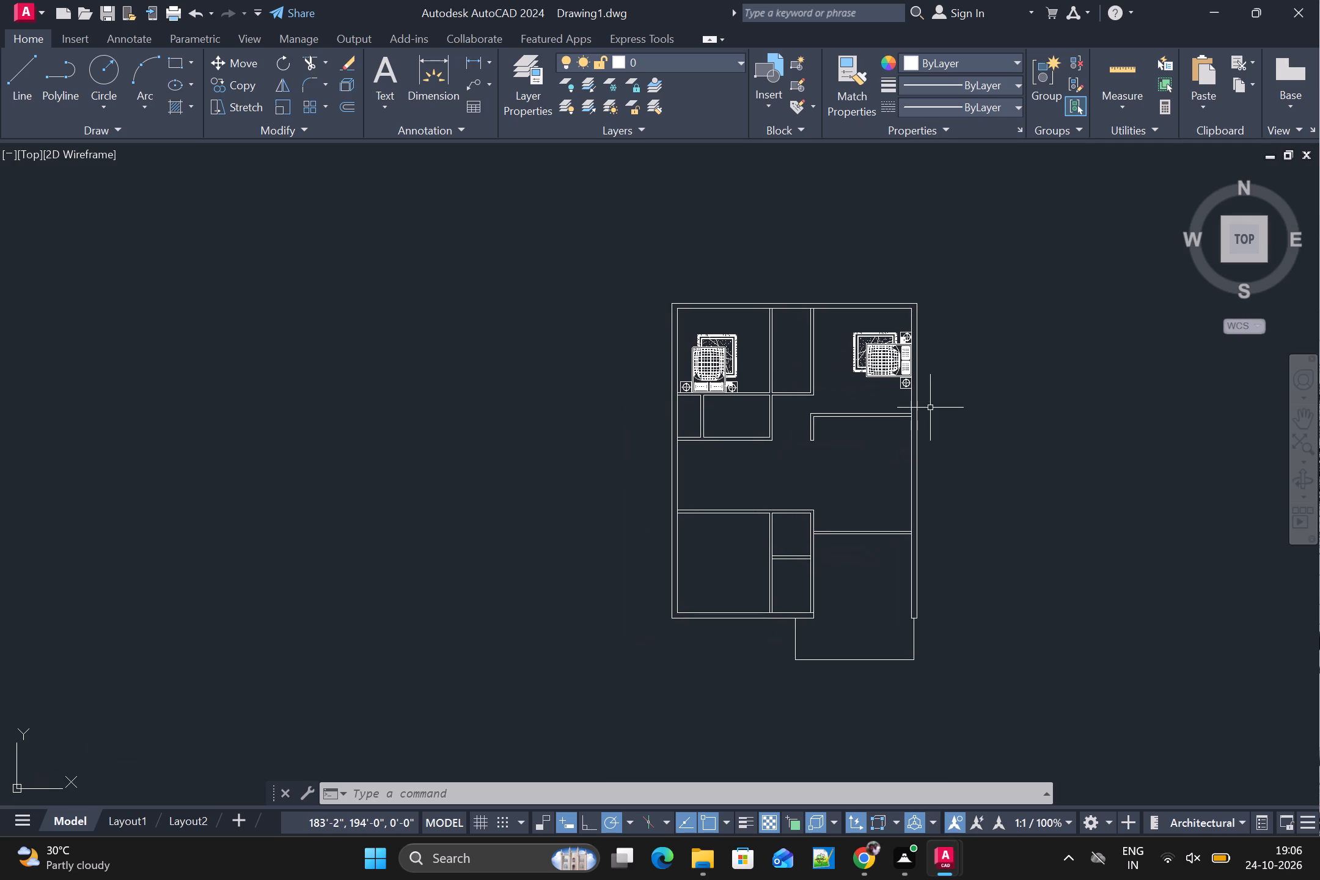
{"action": "scroll", "coordinate": [862, 408], "scroll_direction": "up", "scroll_amount": 2}
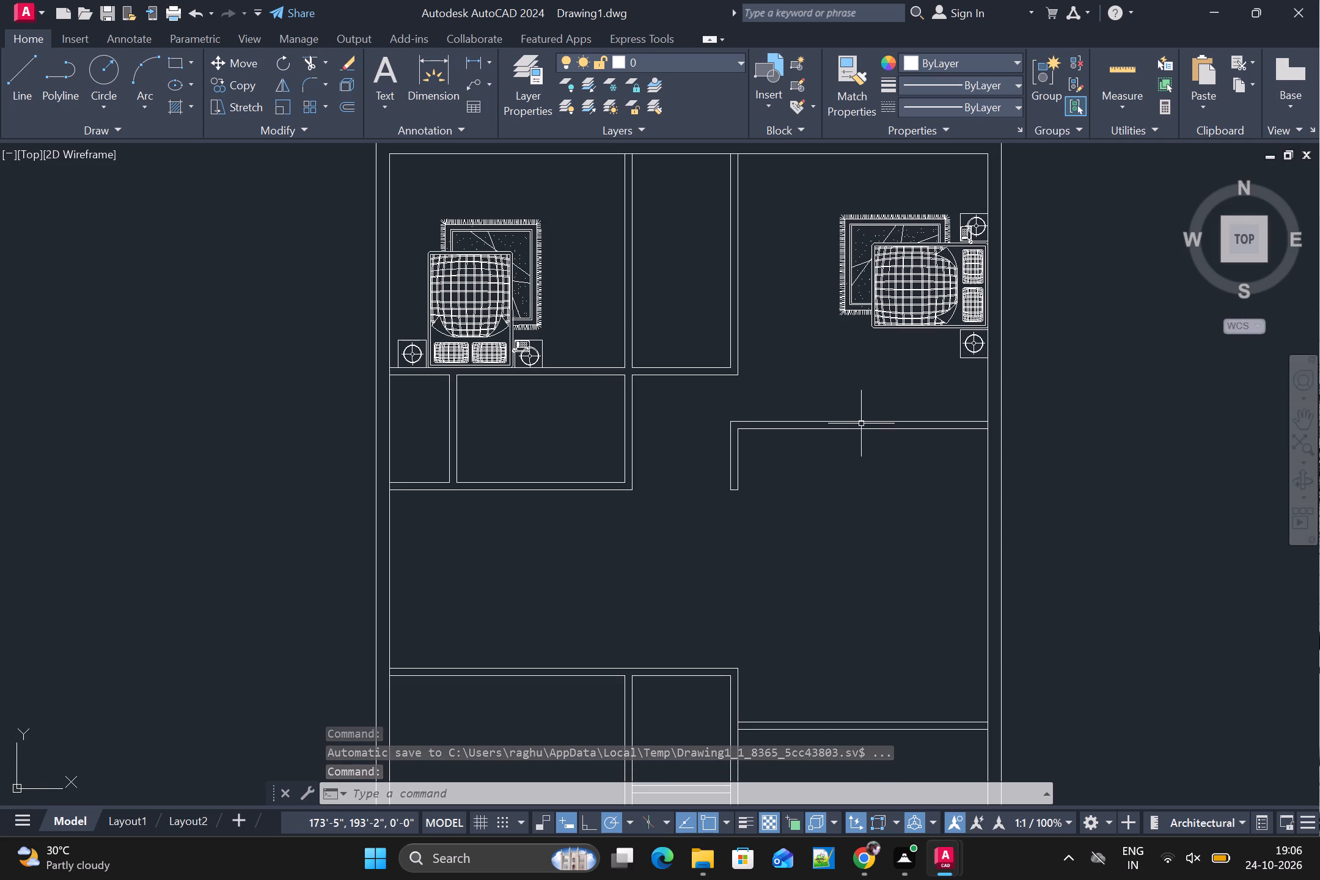
{"action": "type", "text": "TP"}
{"action": "key", "text": "shift+Return"}
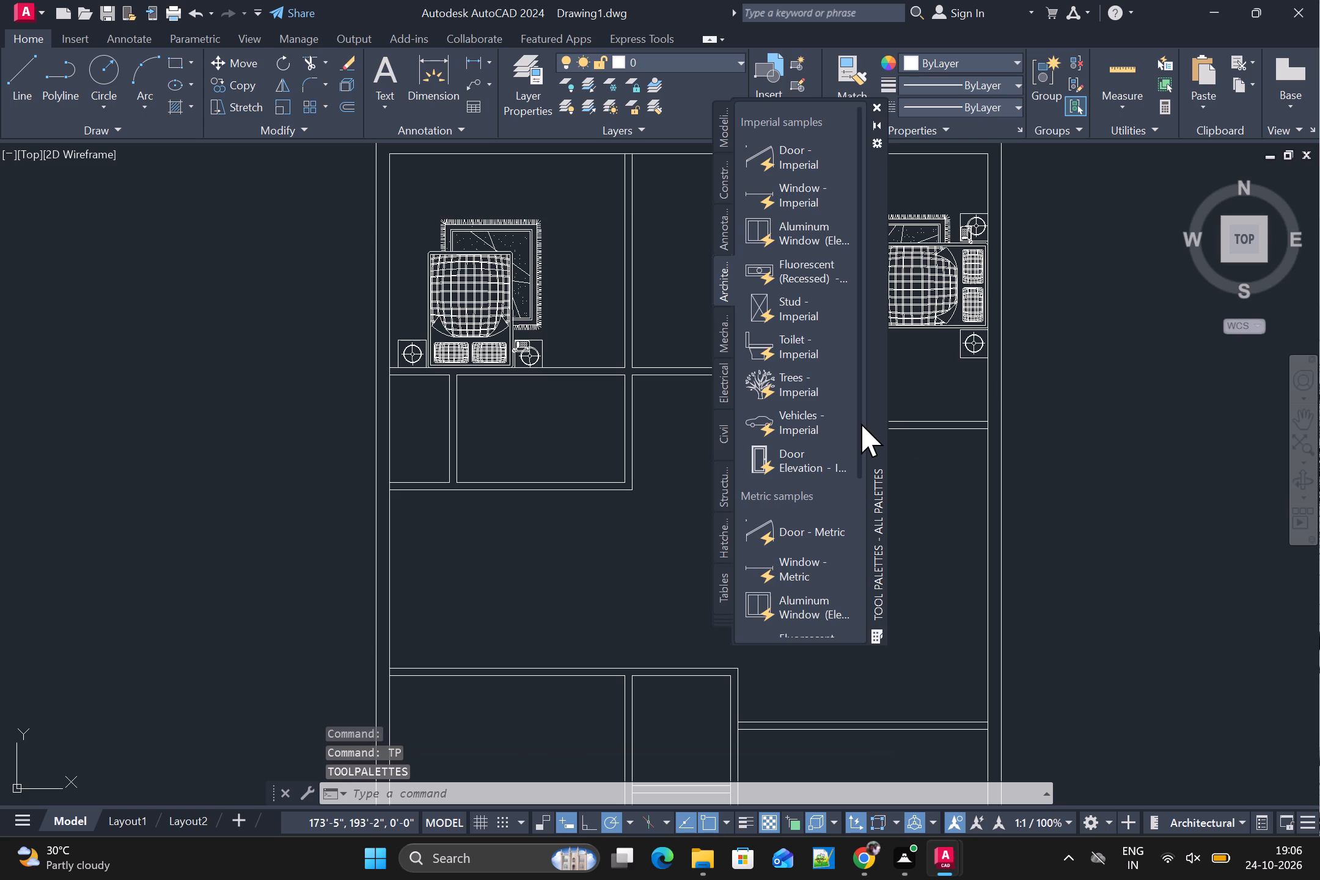
{"action": "left_click_drag", "start_coordinate": [772, 345], "coordinate": [1124, 389]}
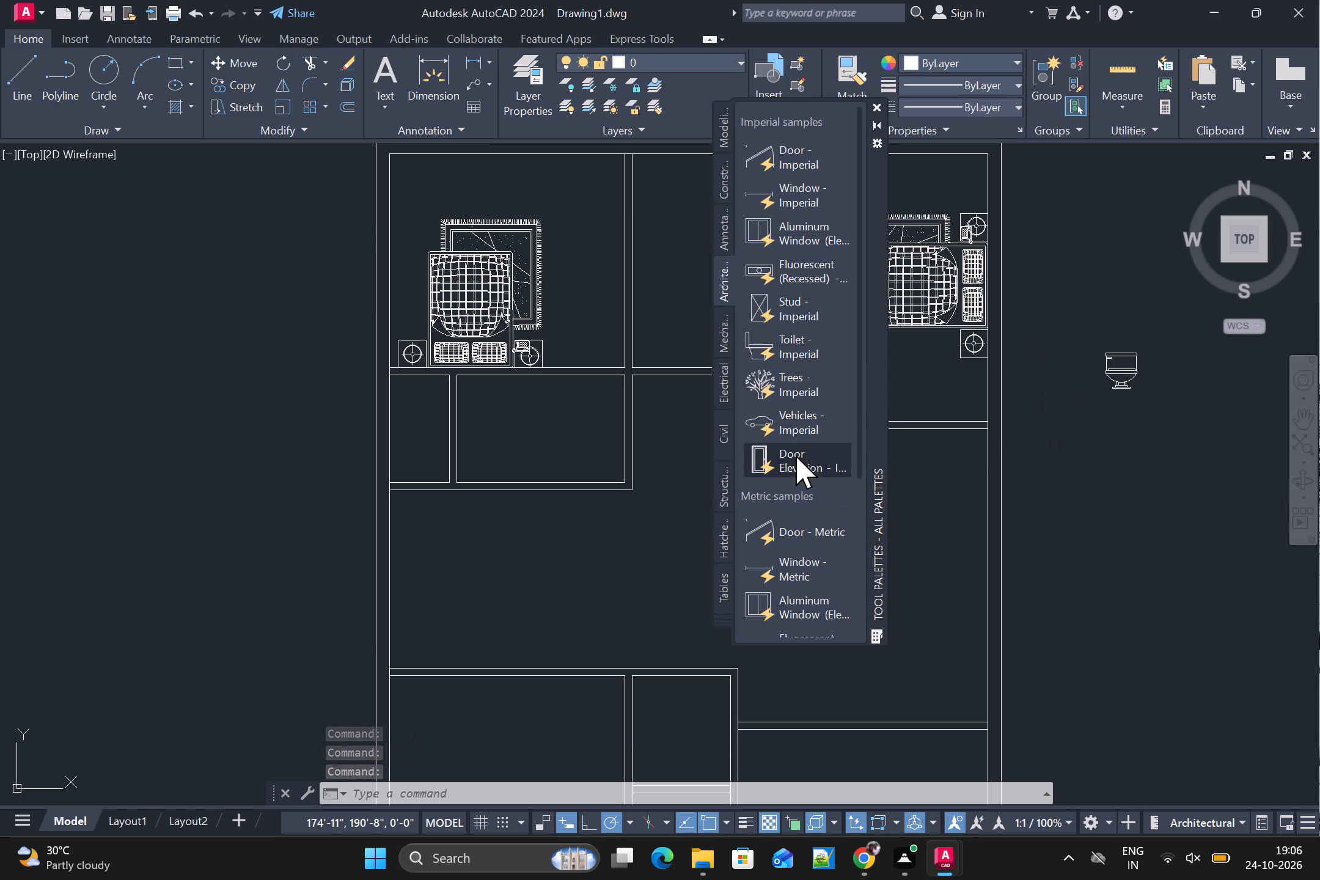
{"action": "left_click_drag", "start_coordinate": [802, 433], "coordinate": [1181, 523]}
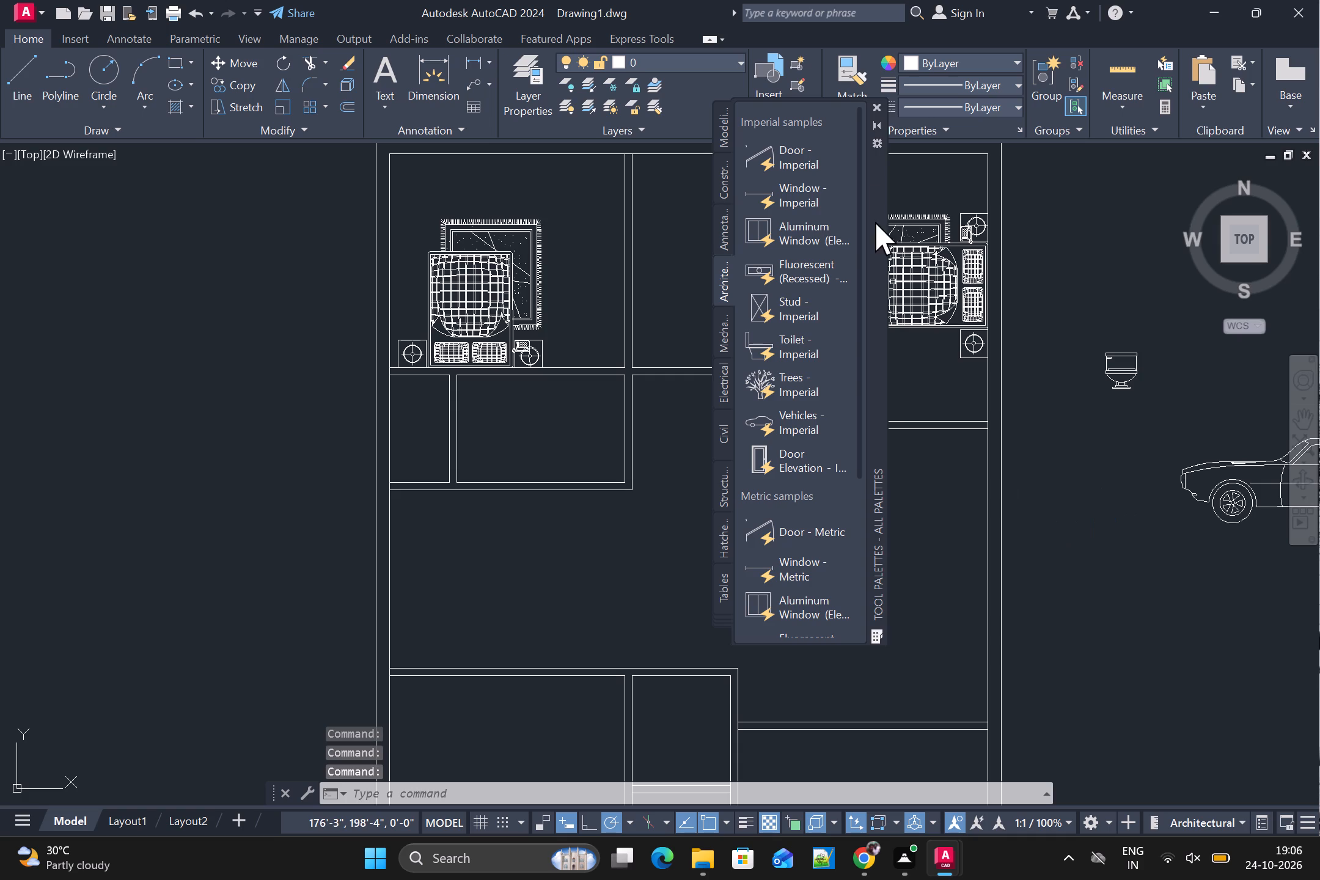
{"action": "left_click", "coordinate": [871, 103]}
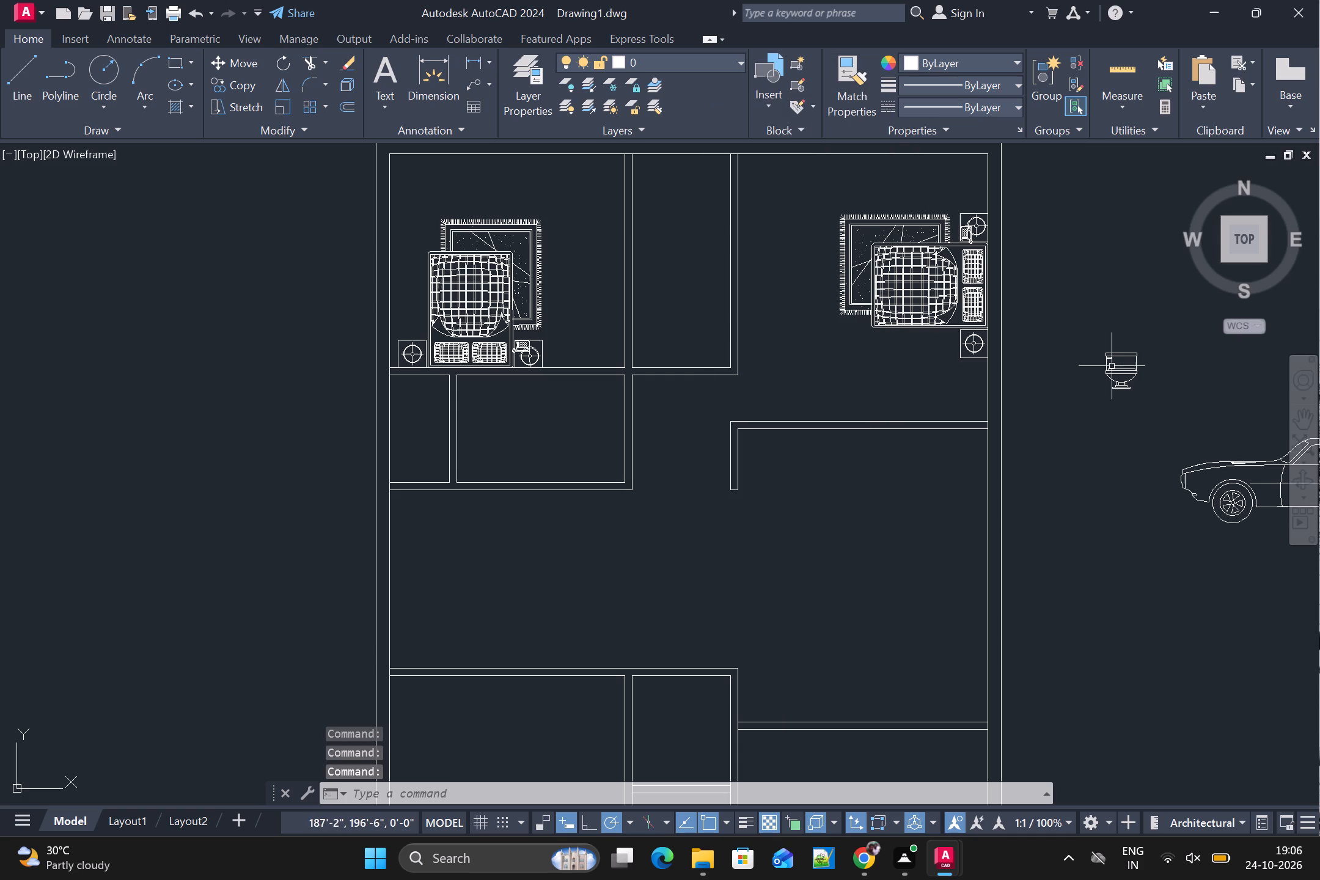
Switch the toilet block's view to Elongated (Plan).
{"action": "left_click", "coordinate": [1115, 373]}
{"action": "left_click", "coordinate": [1102, 396]}
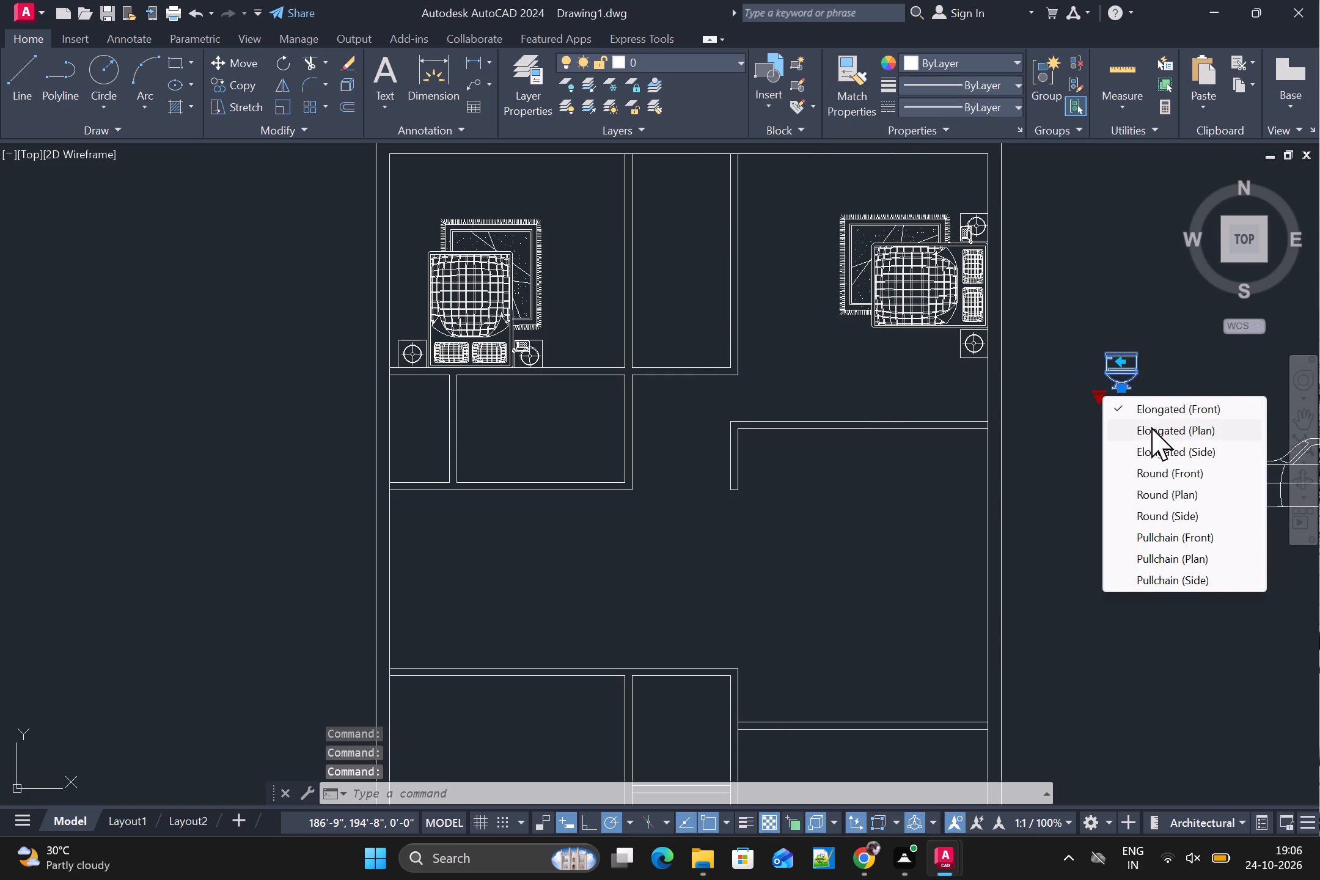
{"action": "left_click", "coordinate": [1151, 427]}
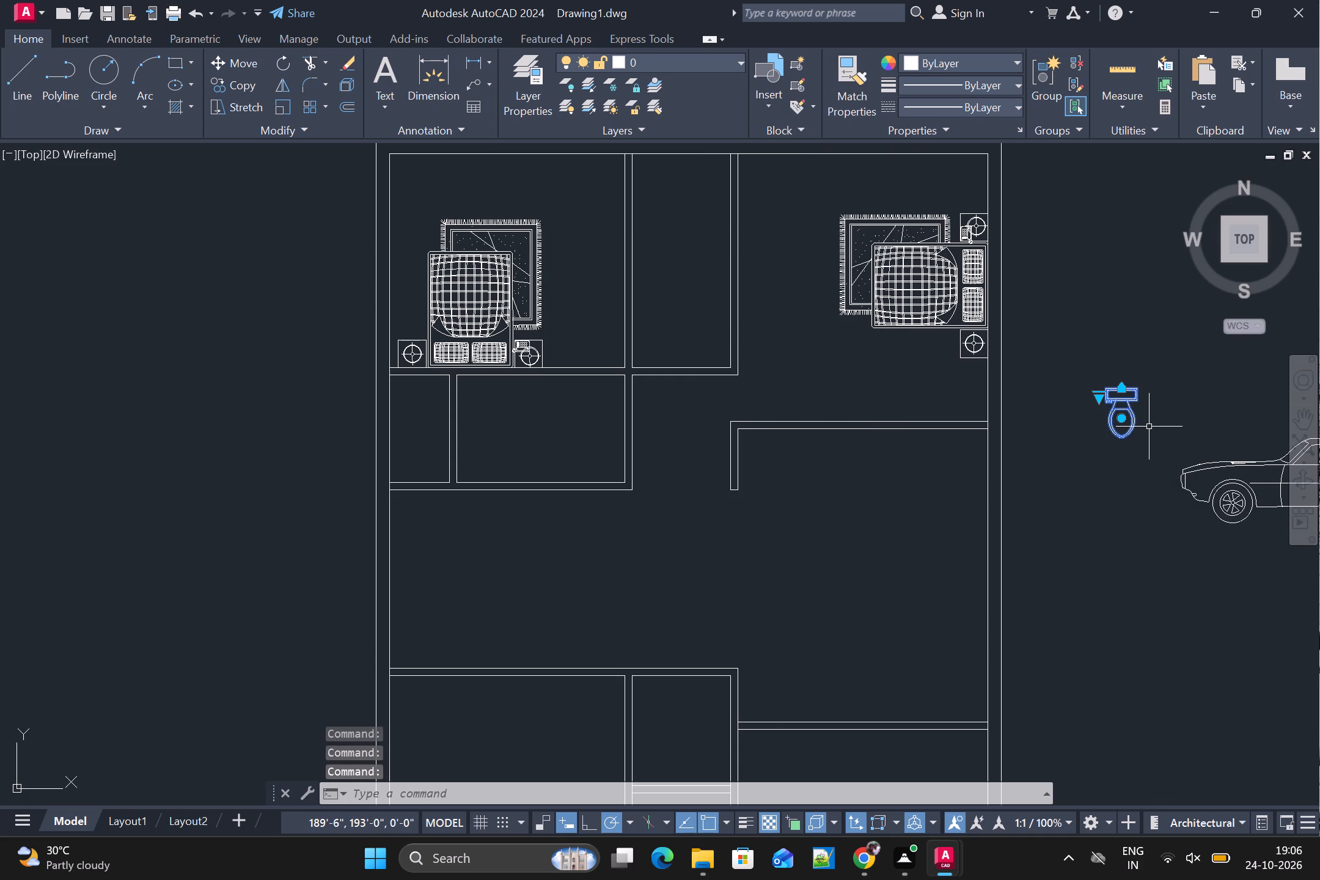
Move the toilet block into the narrow room between the two northern bedrooms, near its south wall.
{"action": "scroll", "coordinate": [1130, 394], "scroll_direction": "up", "scroll_amount": 1}
{"action": "left_click_drag", "start_coordinate": [1121, 390], "coordinate": [449, 330]}
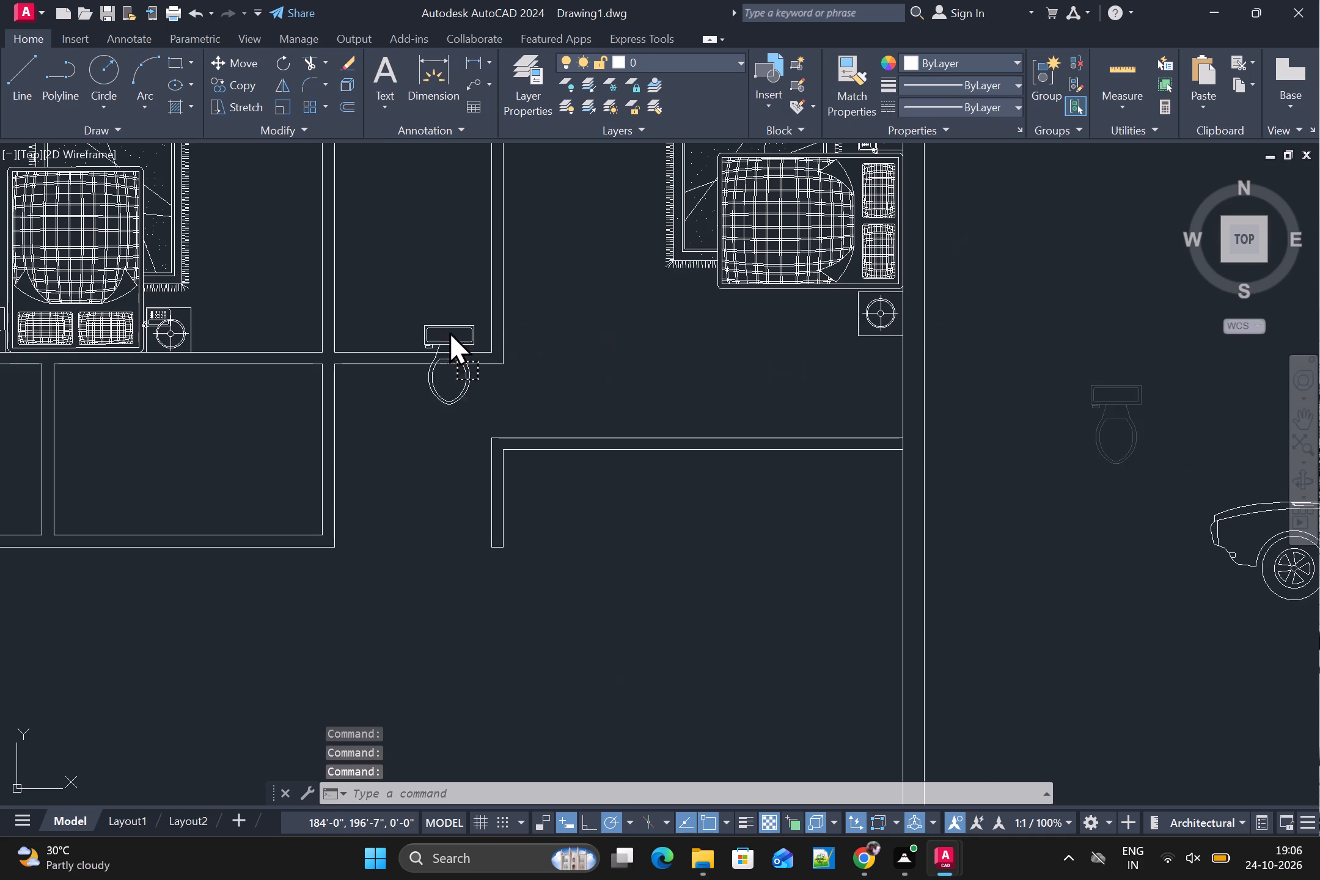
{"action": "left_click_drag", "start_coordinate": [449, 330], "coordinate": [431, 283]}
Rotate the toilet block 180° about the midpoint of its tank's back edge so the bowl points north.
{"action": "scroll", "coordinate": [444, 285], "scroll_direction": "down", "scroll_amount": 2}
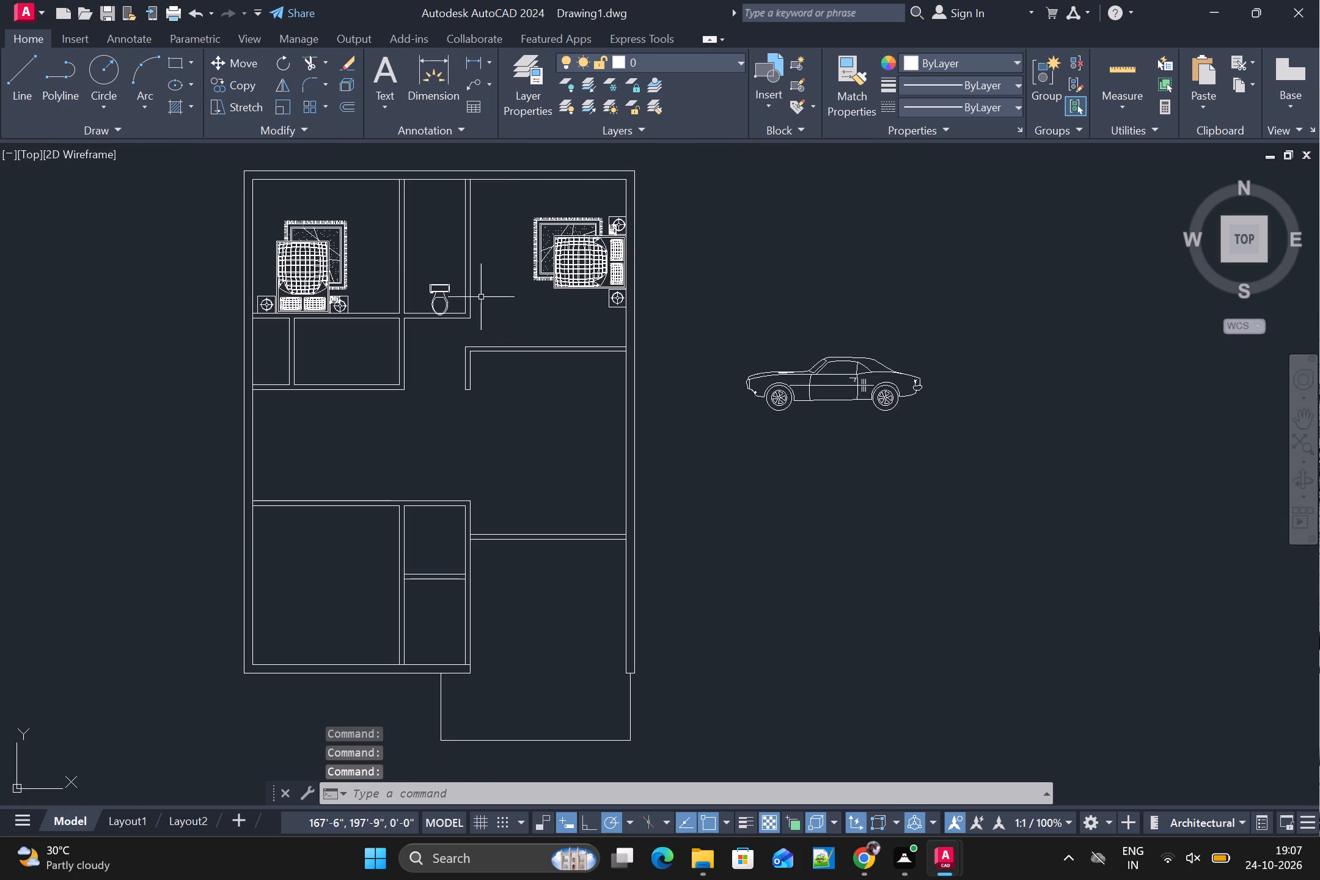
{"action": "scroll", "coordinate": [479, 296], "scroll_direction": "up", "scroll_amount": 2}
{"action": "scroll", "coordinate": [490, 296], "scroll_direction": "down", "scroll_amount": 2}
{"action": "middle_click_drag", "start_coordinate": [514, 301], "coordinate": [618, 306]}
{"action": "scroll", "coordinate": [554, 318], "scroll_direction": "up", "scroll_amount": 2}
{"action": "left_click", "coordinate": [555, 255]}
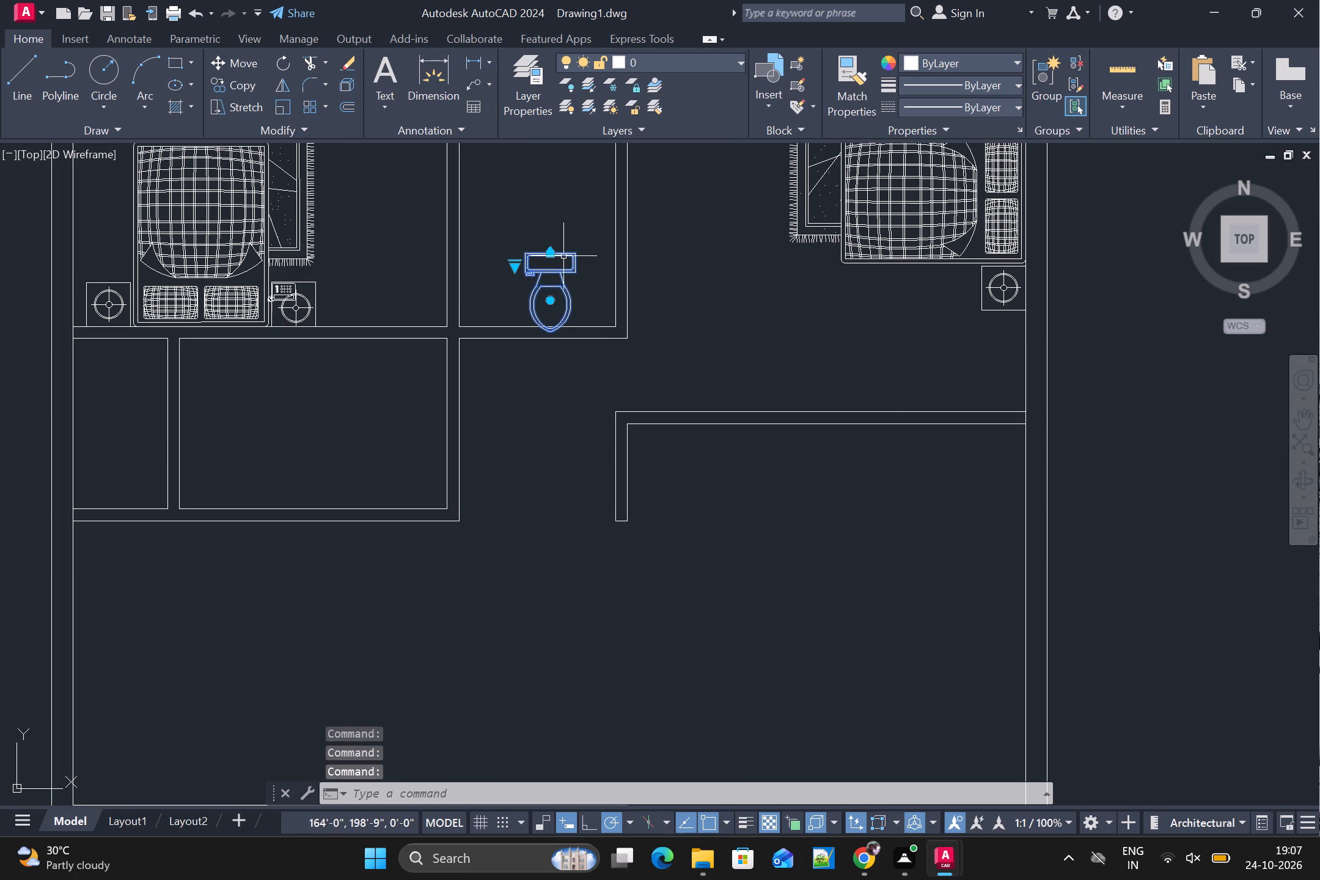
{"action": "type", "text": "RO"}
{"action": "key", "text": "Return"}
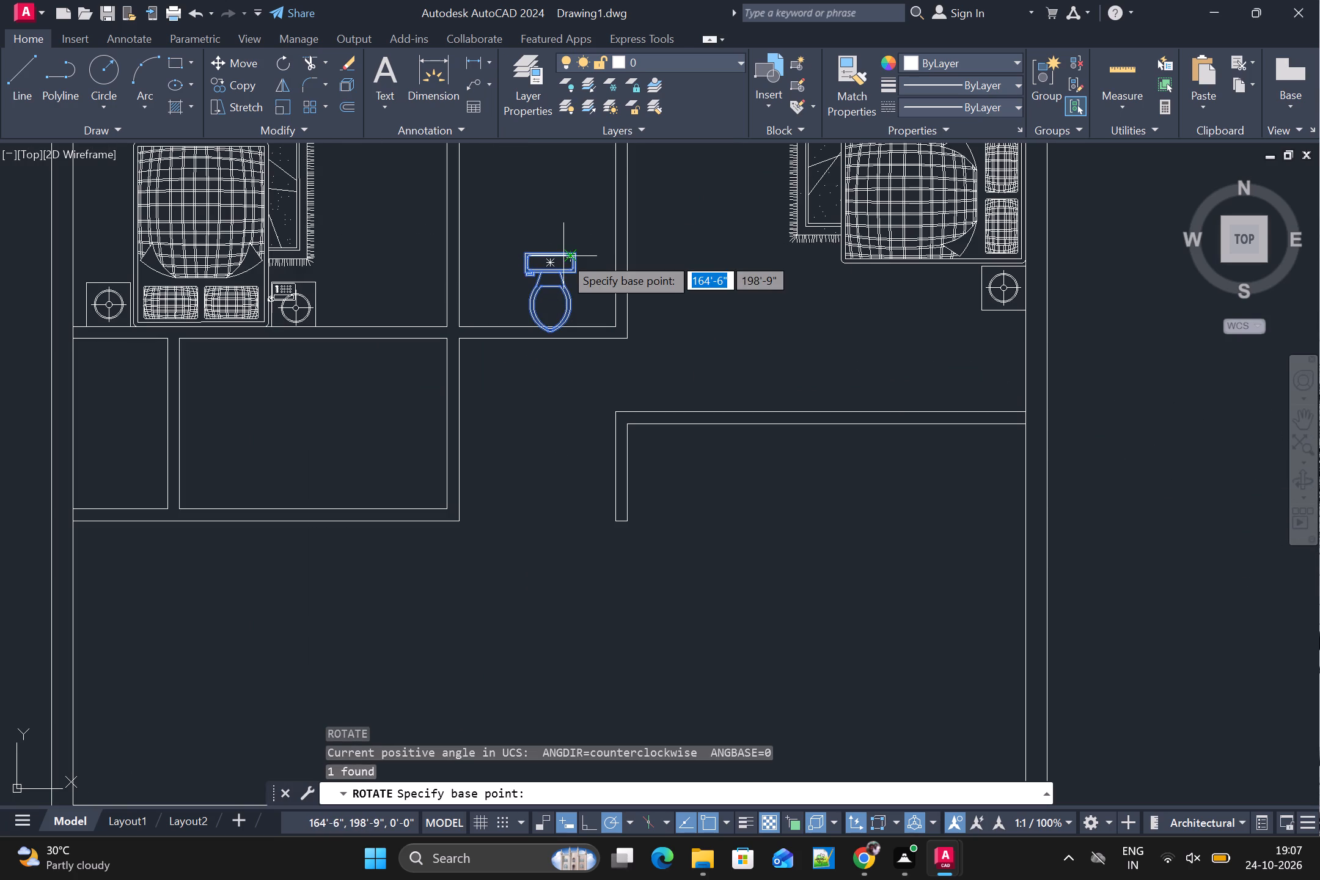
{"action": "left_click", "coordinate": [557, 254]}
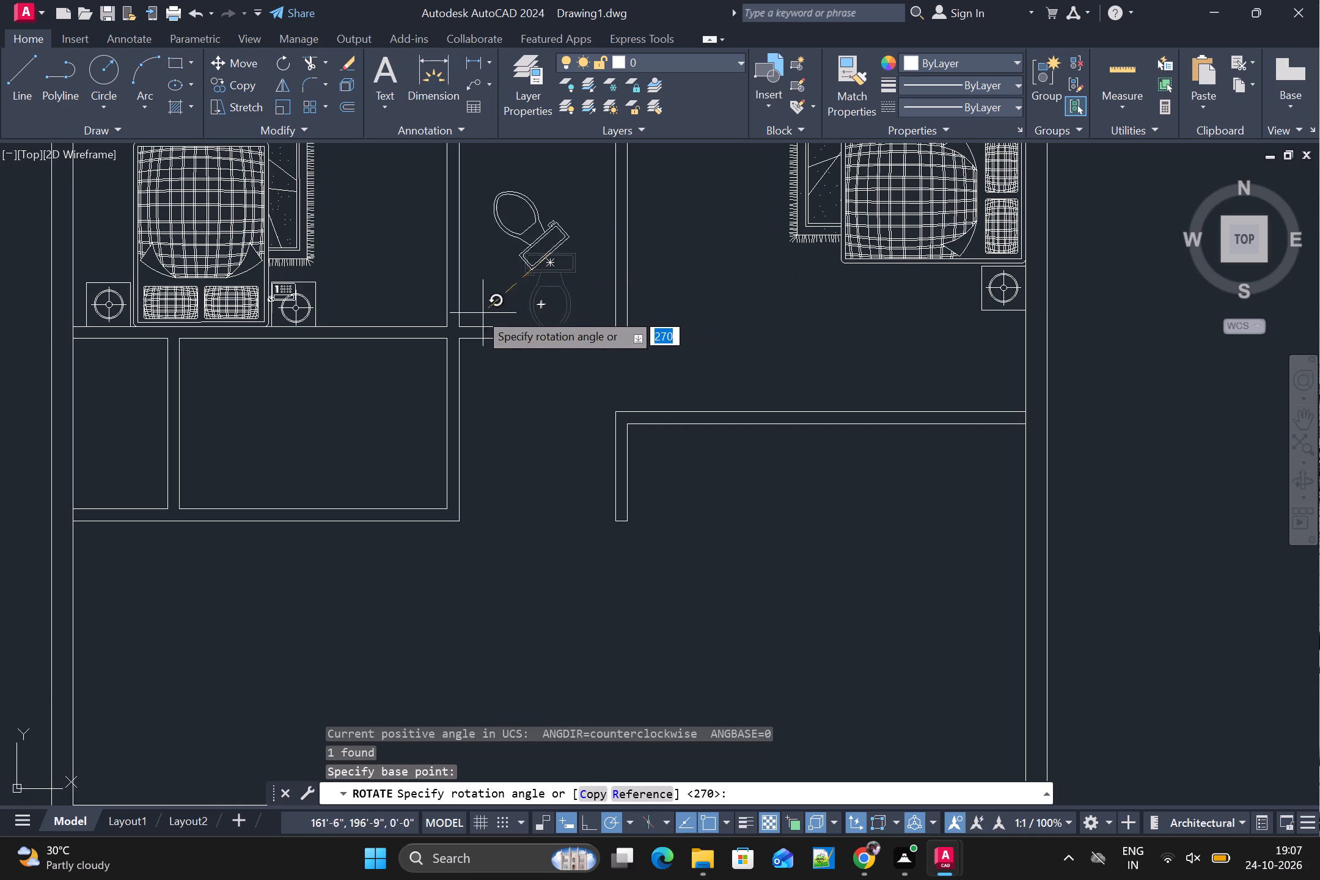
{"action": "left_click", "coordinate": [403, 260]}
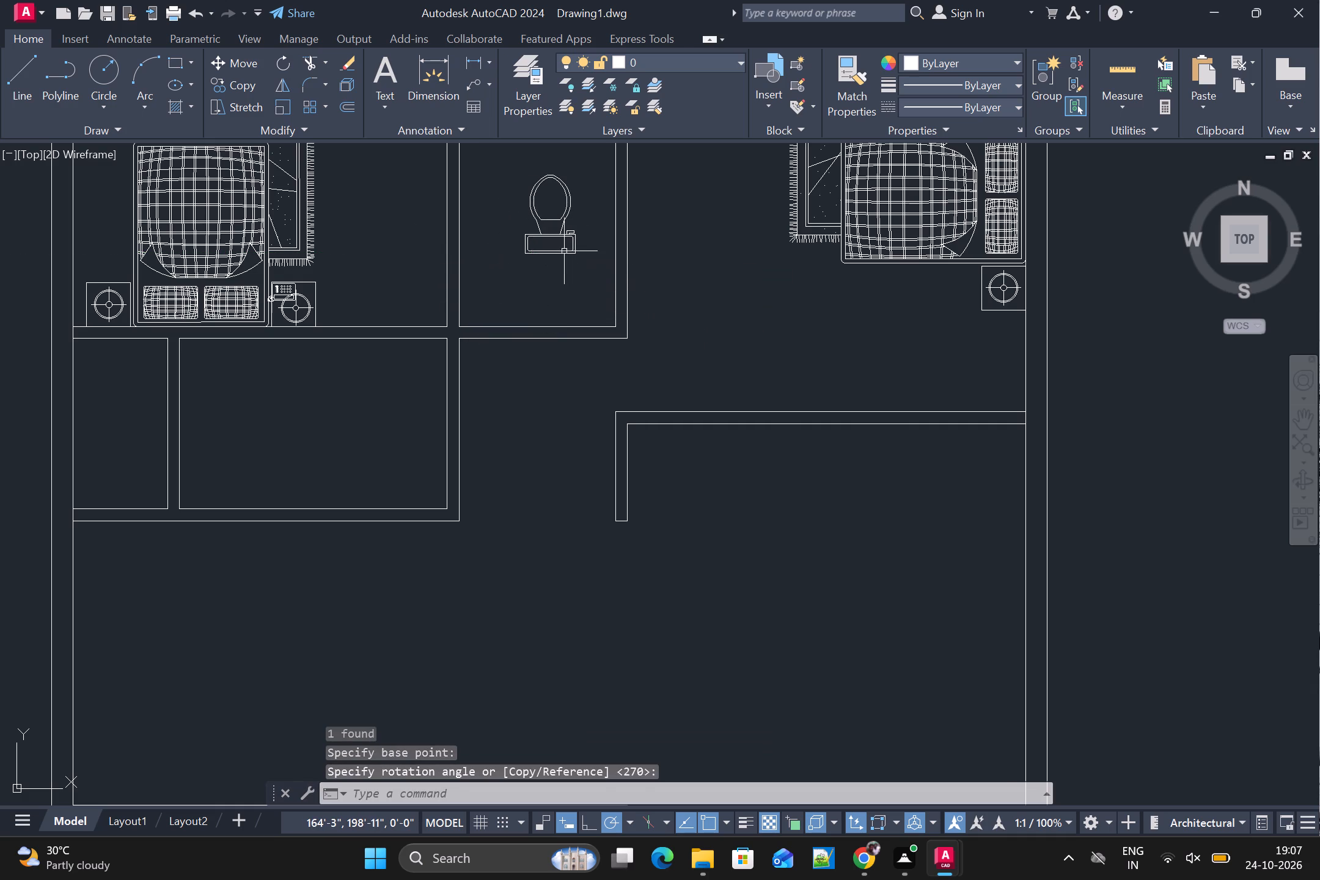
Move the toilet block south so the midpoint of its tank's back edge sits on the room's south wall.
{"action": "left_click", "coordinate": [564, 253]}
{"action": "type", "text": "M"}
{"action": "key", "text": "space"}
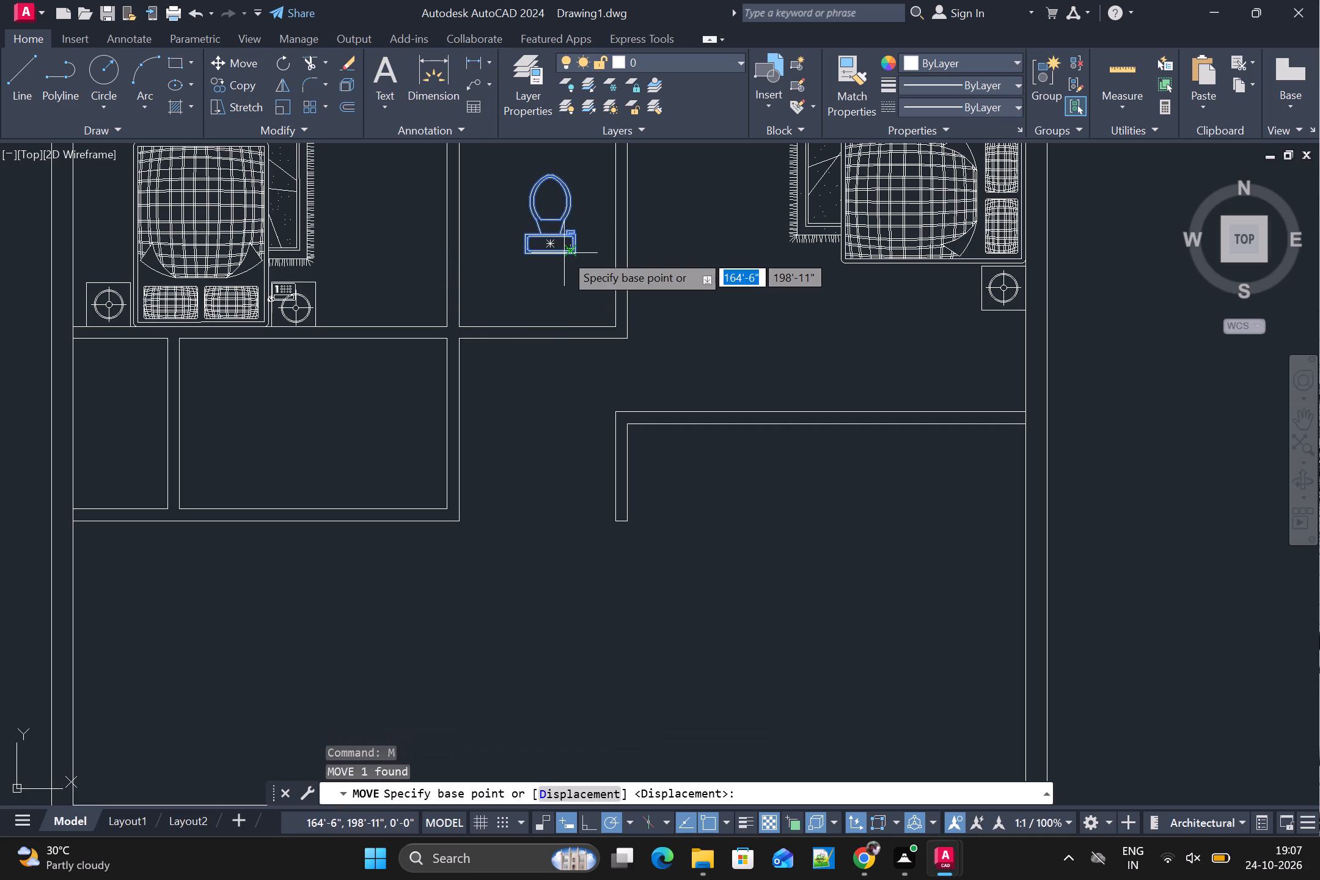
{"action": "scroll", "coordinate": [599, 274], "scroll_direction": "up", "scroll_amount": 2}
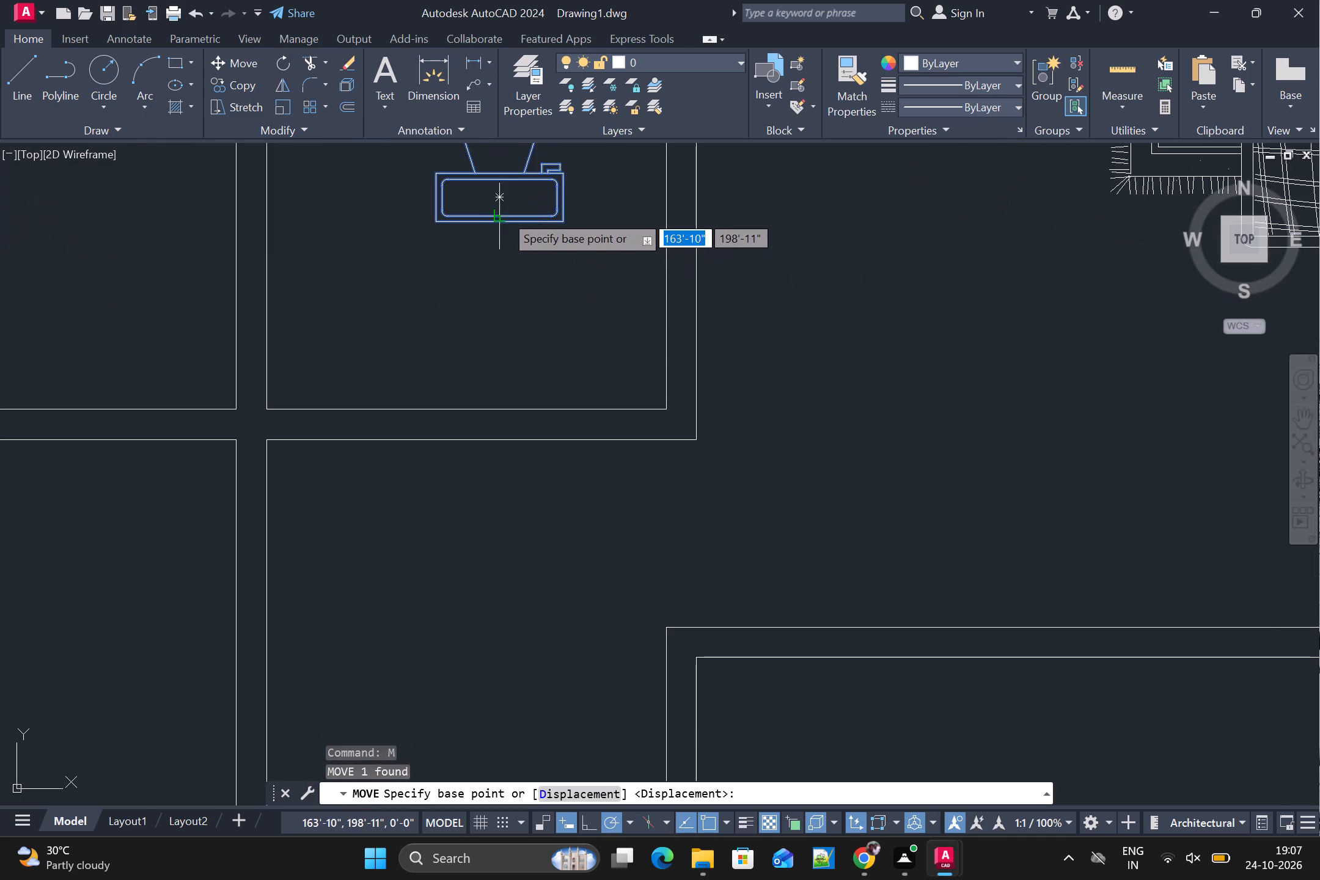
{"action": "left_click", "coordinate": [490, 220]}
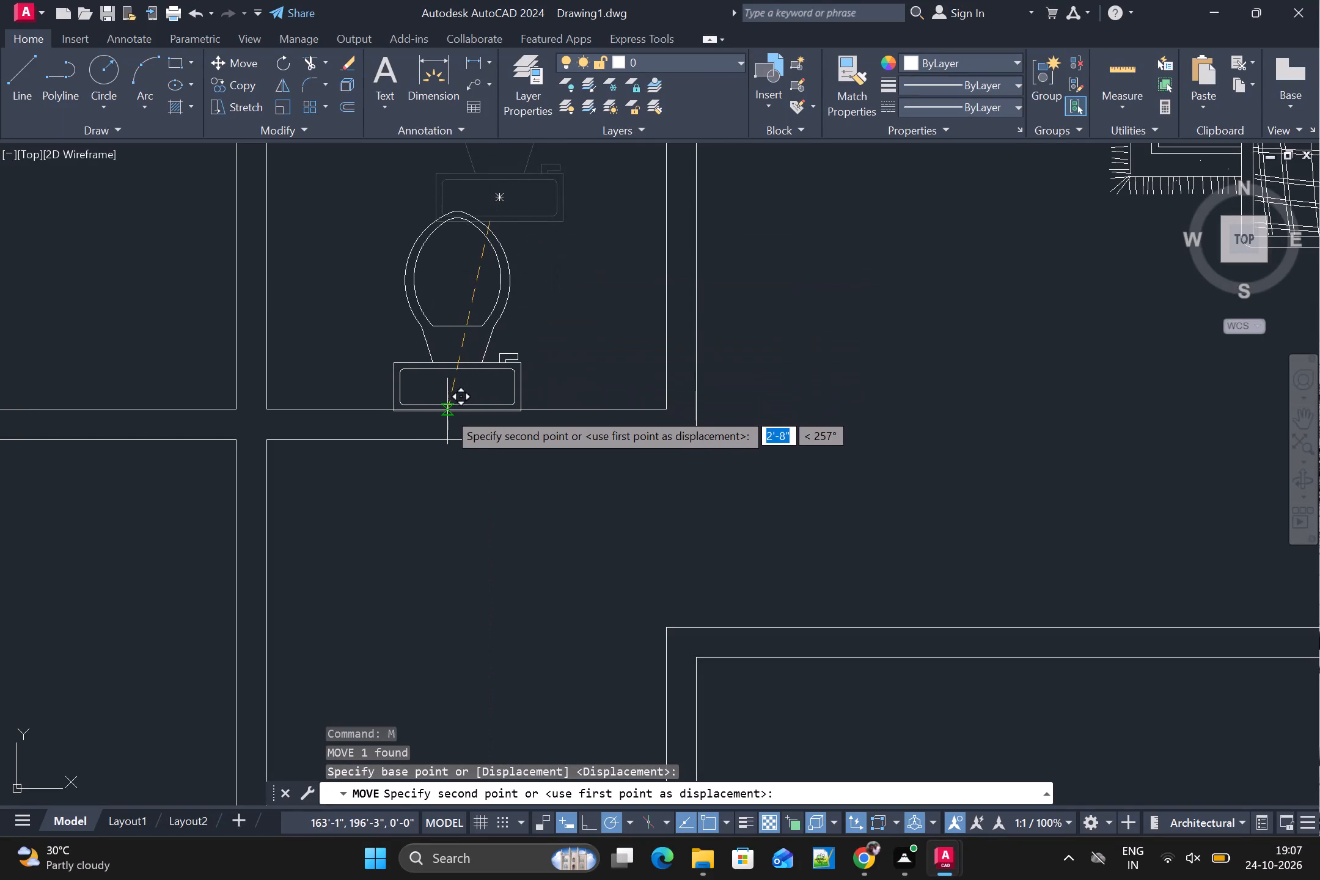
{"action": "left_click", "coordinate": [447, 411]}
{"action": "scroll", "coordinate": [510, 413], "scroll_direction": "down", "scroll_amount": 3}
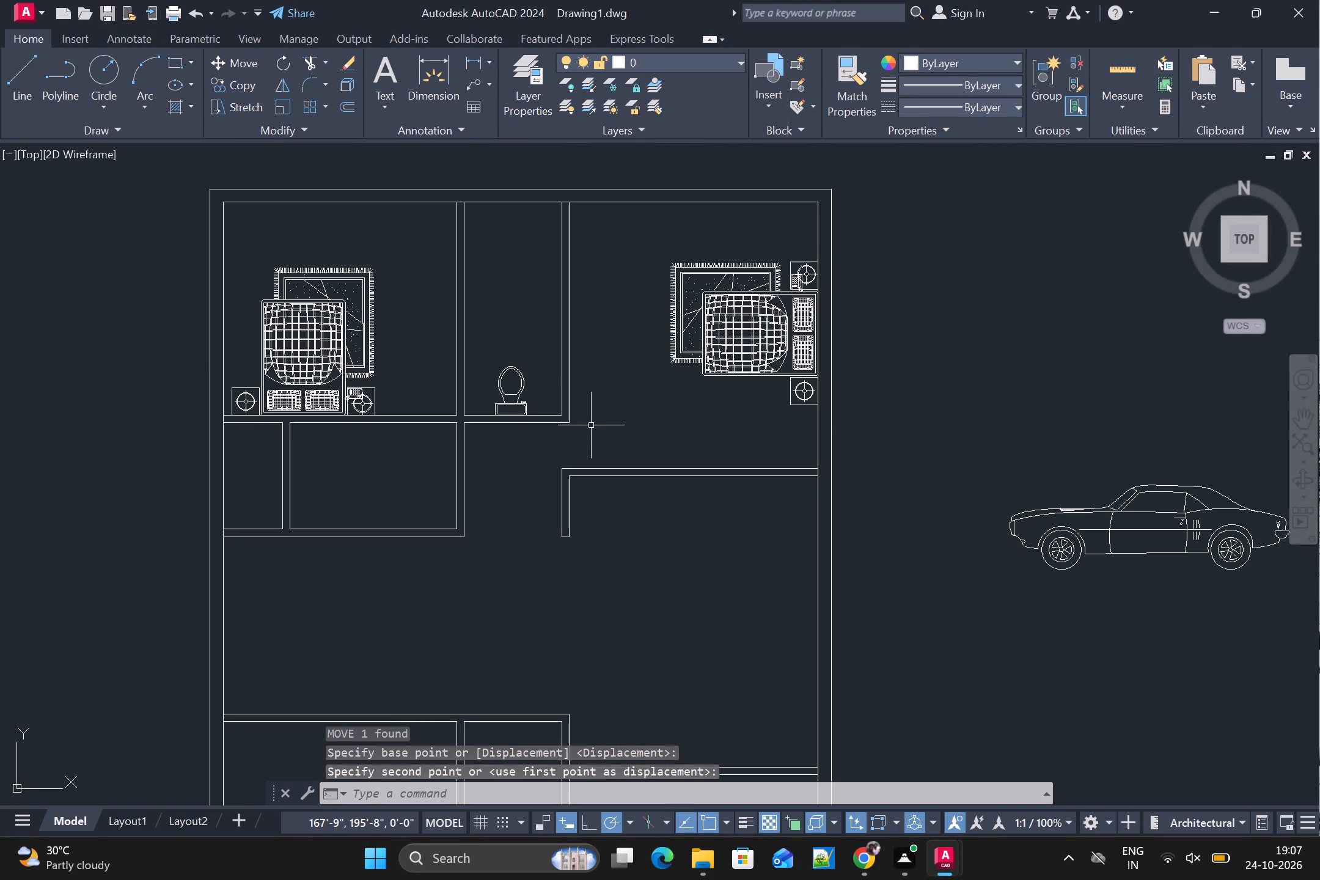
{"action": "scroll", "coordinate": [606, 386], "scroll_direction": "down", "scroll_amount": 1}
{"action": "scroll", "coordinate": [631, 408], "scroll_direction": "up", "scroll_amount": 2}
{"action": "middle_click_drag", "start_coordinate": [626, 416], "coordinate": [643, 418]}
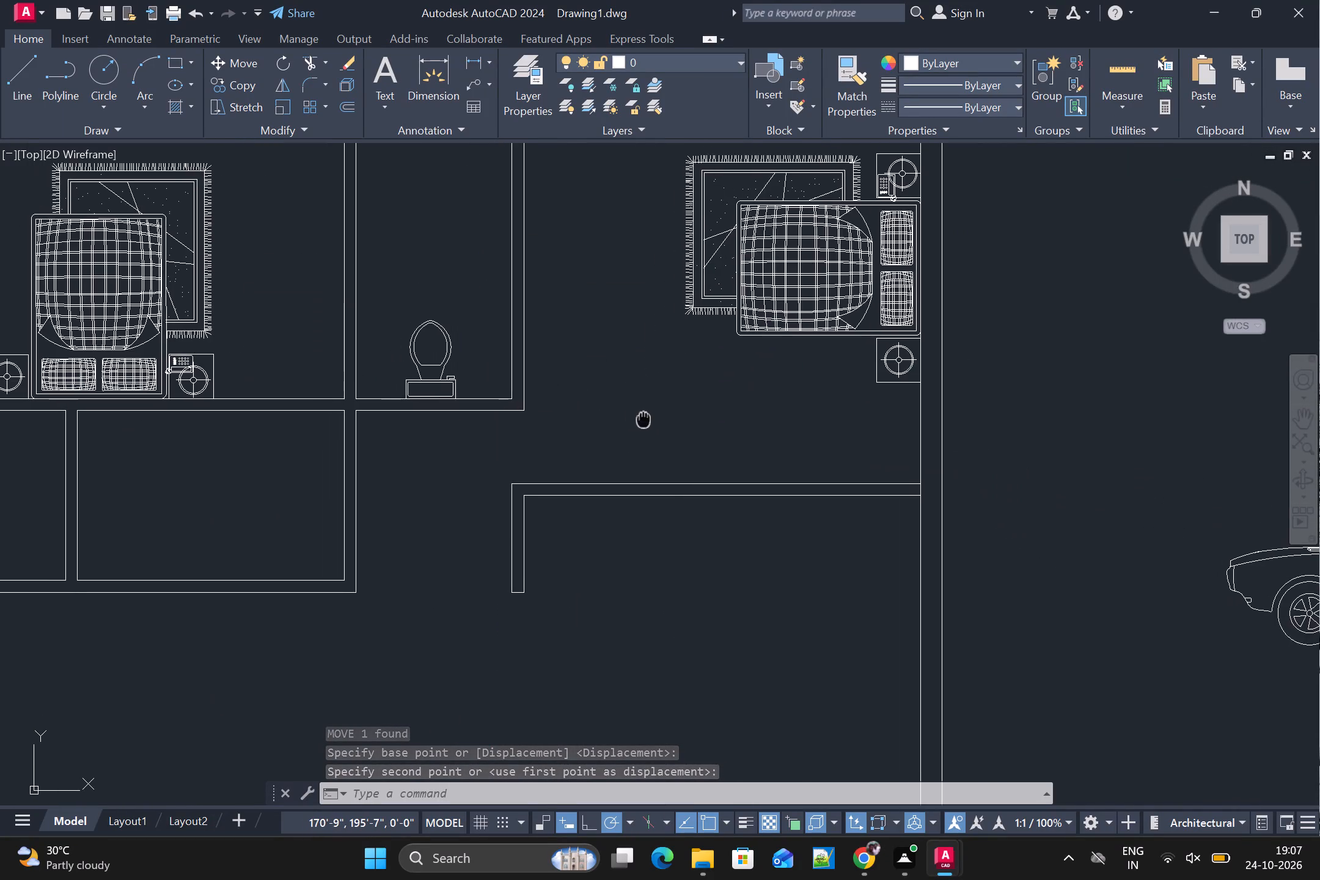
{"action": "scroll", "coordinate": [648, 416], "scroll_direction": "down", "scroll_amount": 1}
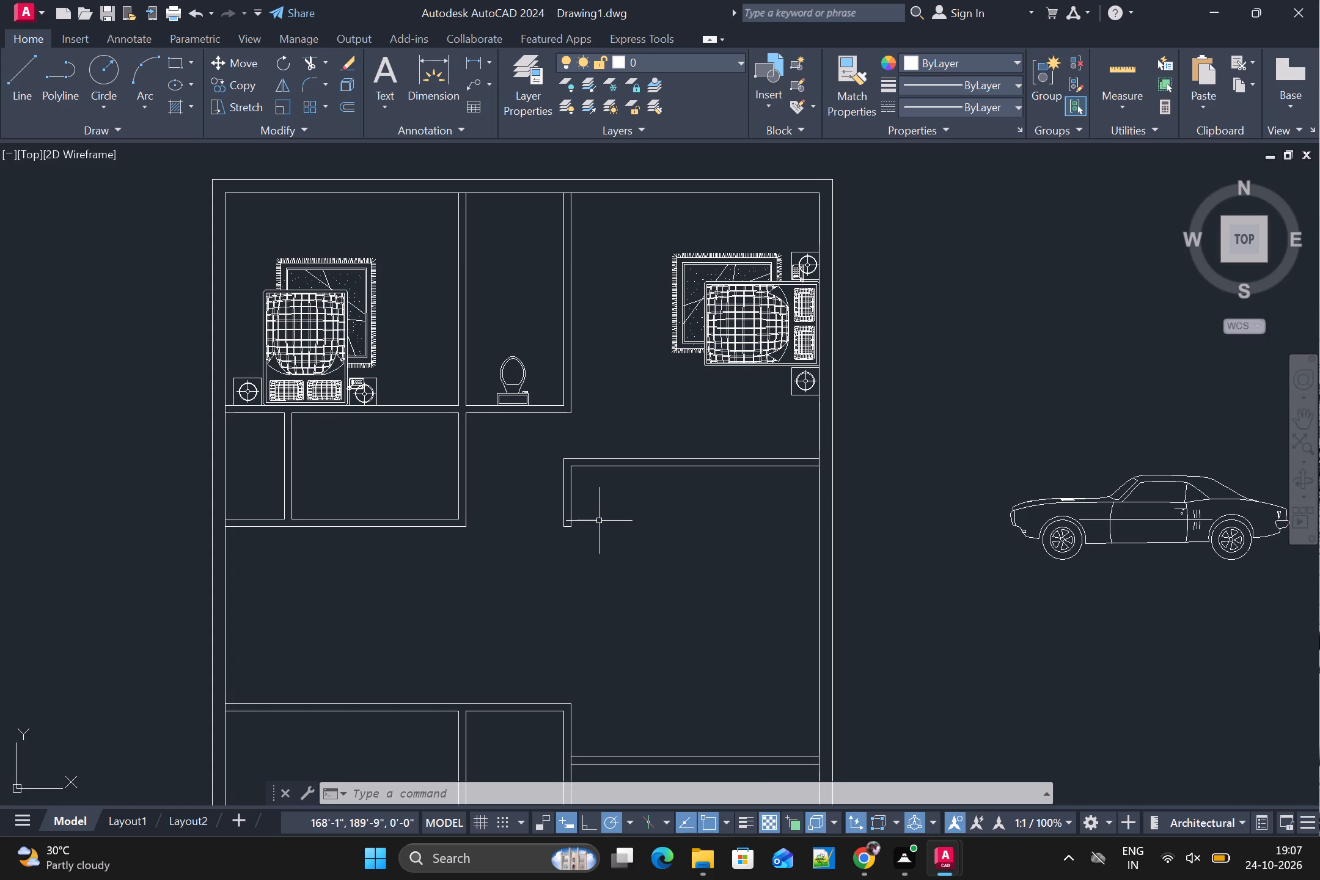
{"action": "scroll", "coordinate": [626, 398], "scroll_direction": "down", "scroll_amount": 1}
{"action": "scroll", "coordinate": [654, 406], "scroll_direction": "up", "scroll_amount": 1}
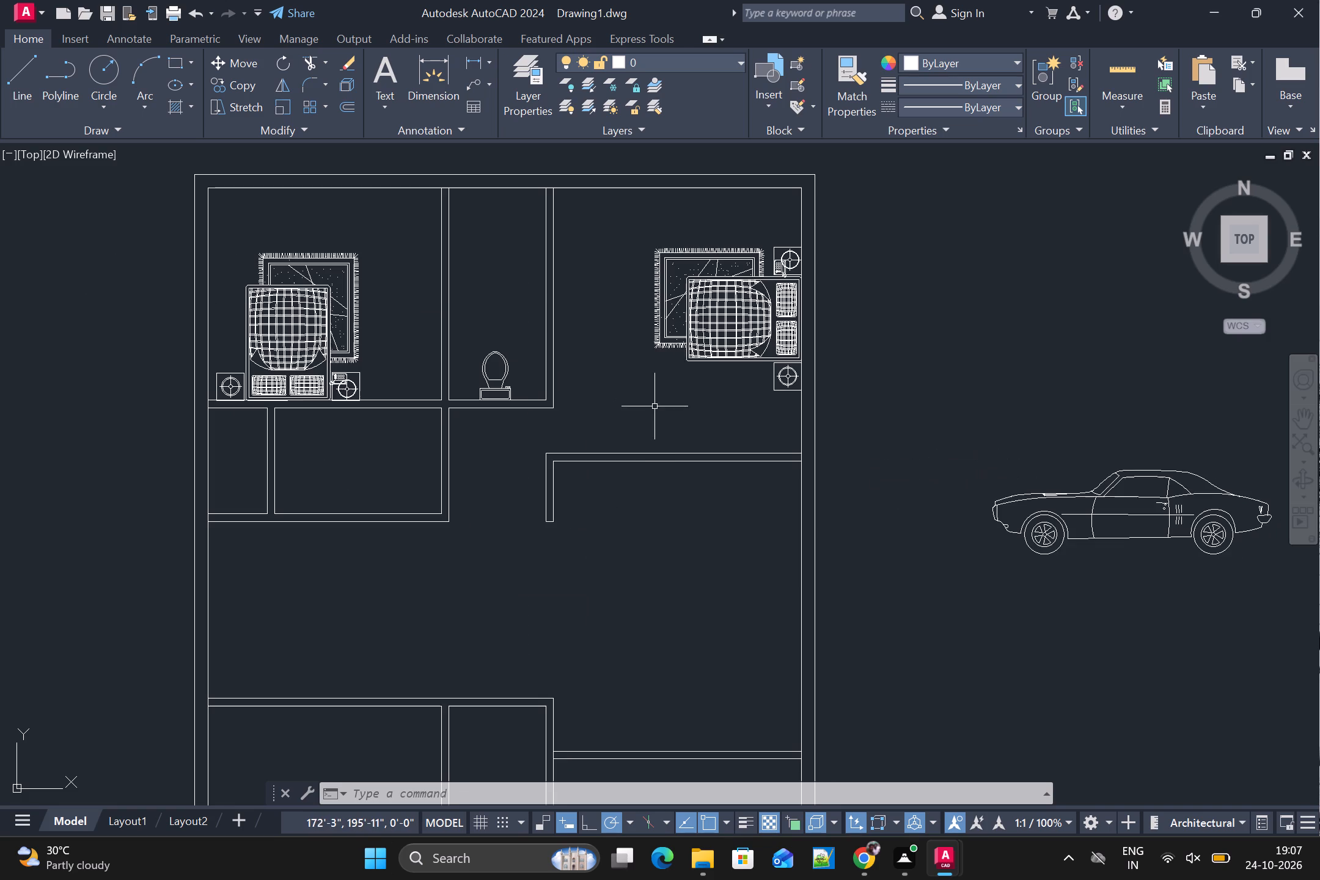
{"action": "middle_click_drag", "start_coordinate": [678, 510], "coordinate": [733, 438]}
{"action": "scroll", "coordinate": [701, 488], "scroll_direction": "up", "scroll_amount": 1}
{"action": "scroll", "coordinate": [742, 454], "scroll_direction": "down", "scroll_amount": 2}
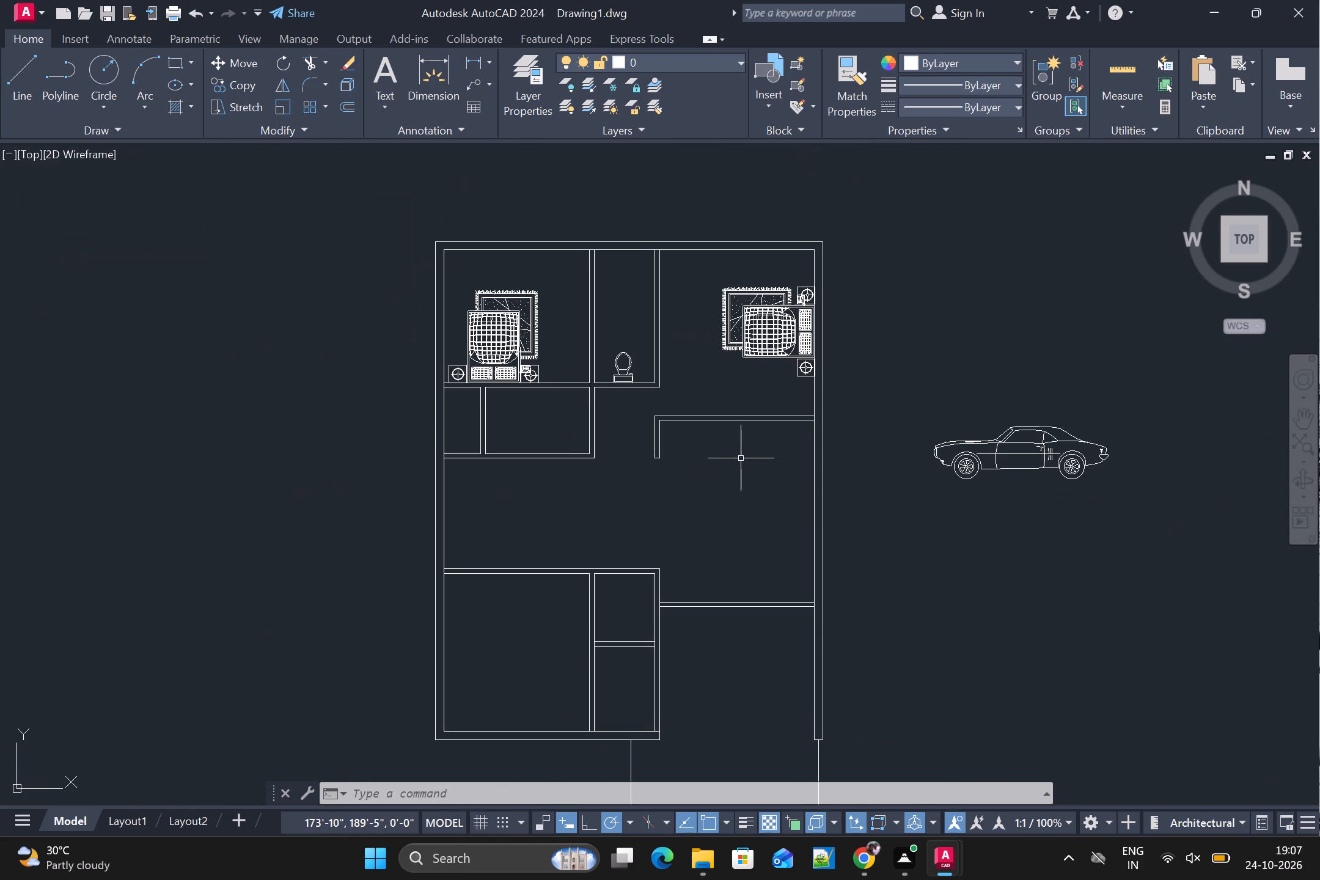
Insert the recently used L-shaped sofa block (A$C2AFA0...) into the open living area south of the north-east bedroom.
{"action": "left_click", "coordinate": [773, 92]}
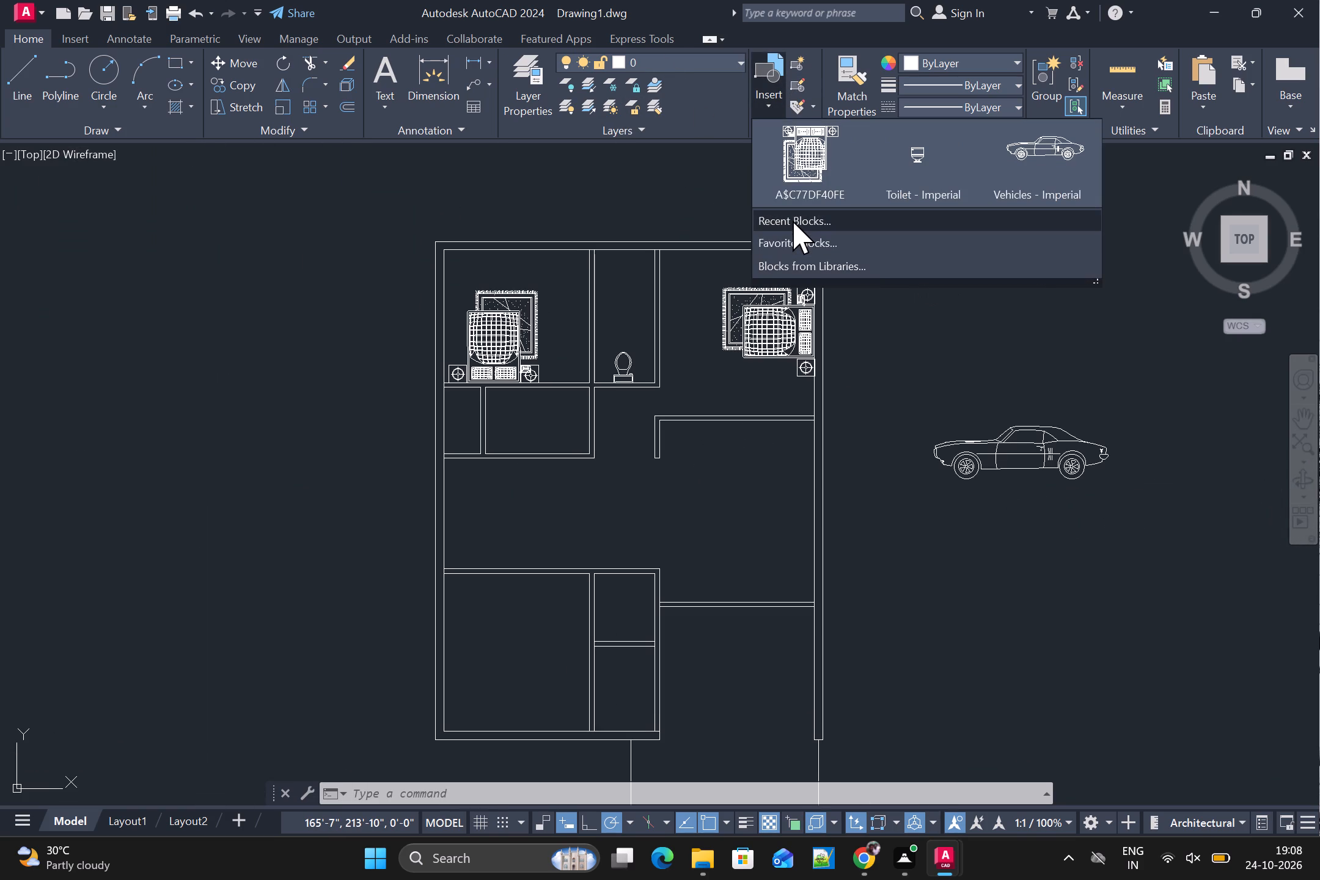
{"action": "left_click", "coordinate": [793, 221]}
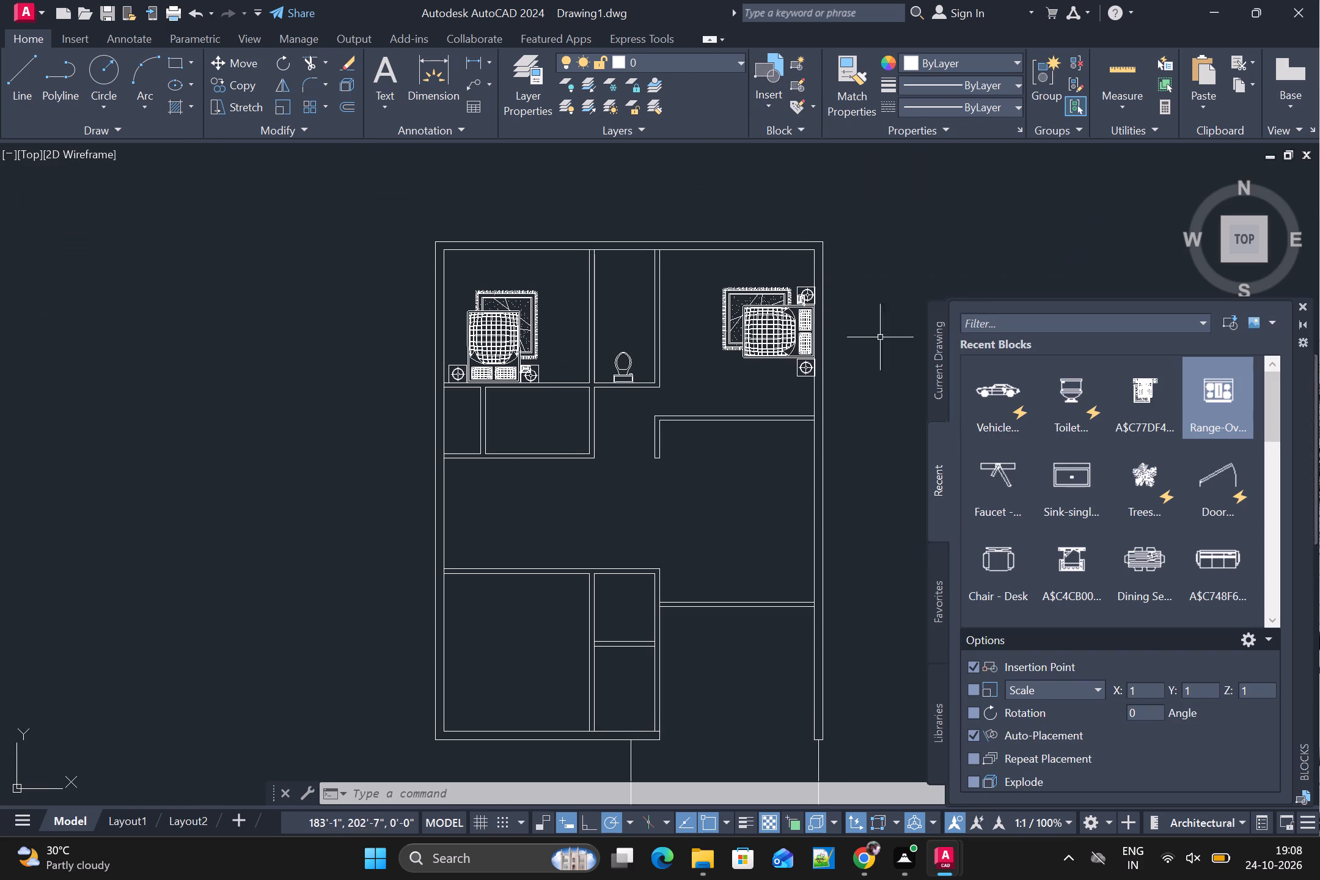
{"action": "scroll", "coordinate": [1049, 476], "scroll_direction": "down", "scroll_amount": 2}
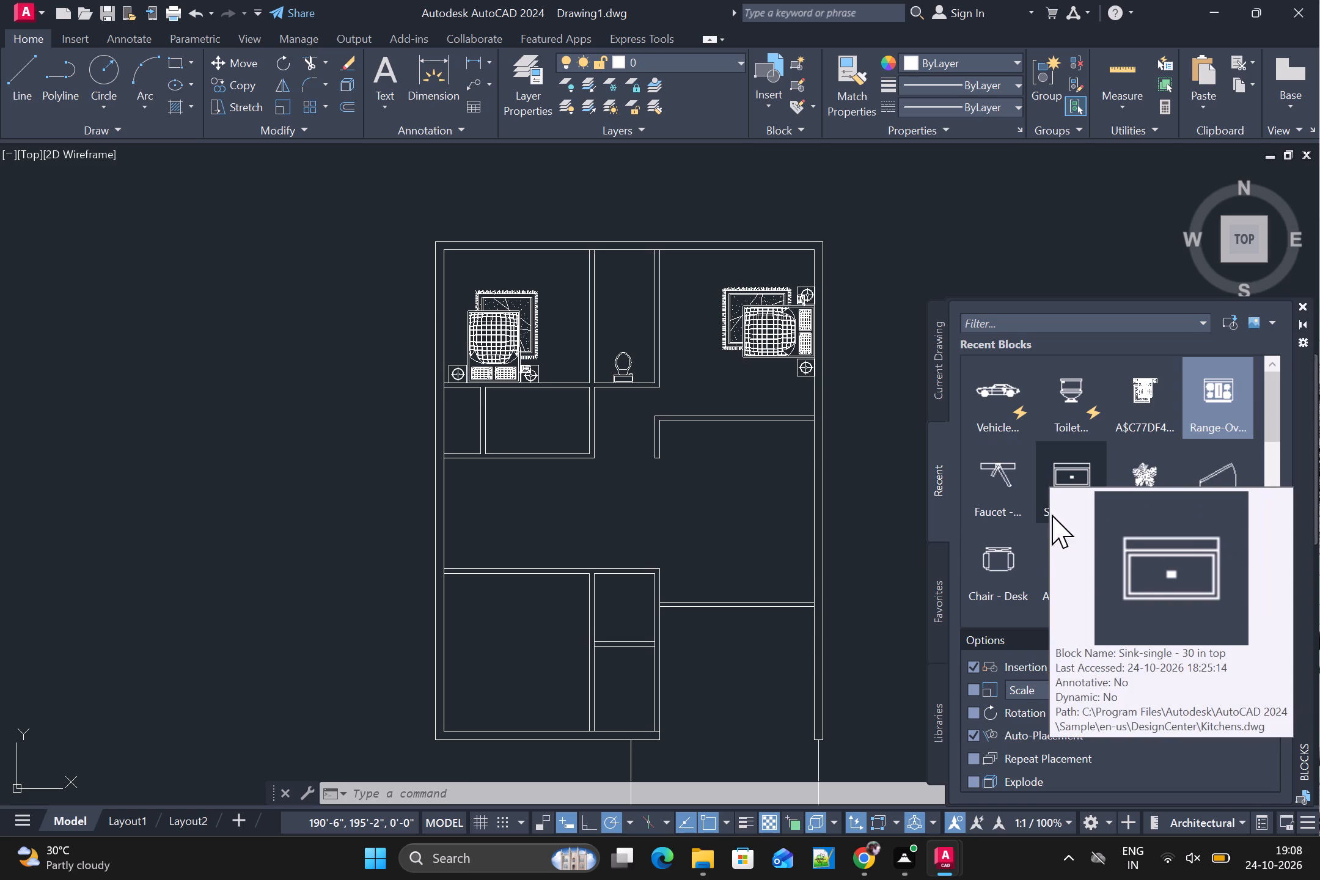
{"action": "scroll", "coordinate": [1040, 533], "scroll_direction": "down", "scroll_amount": 5}
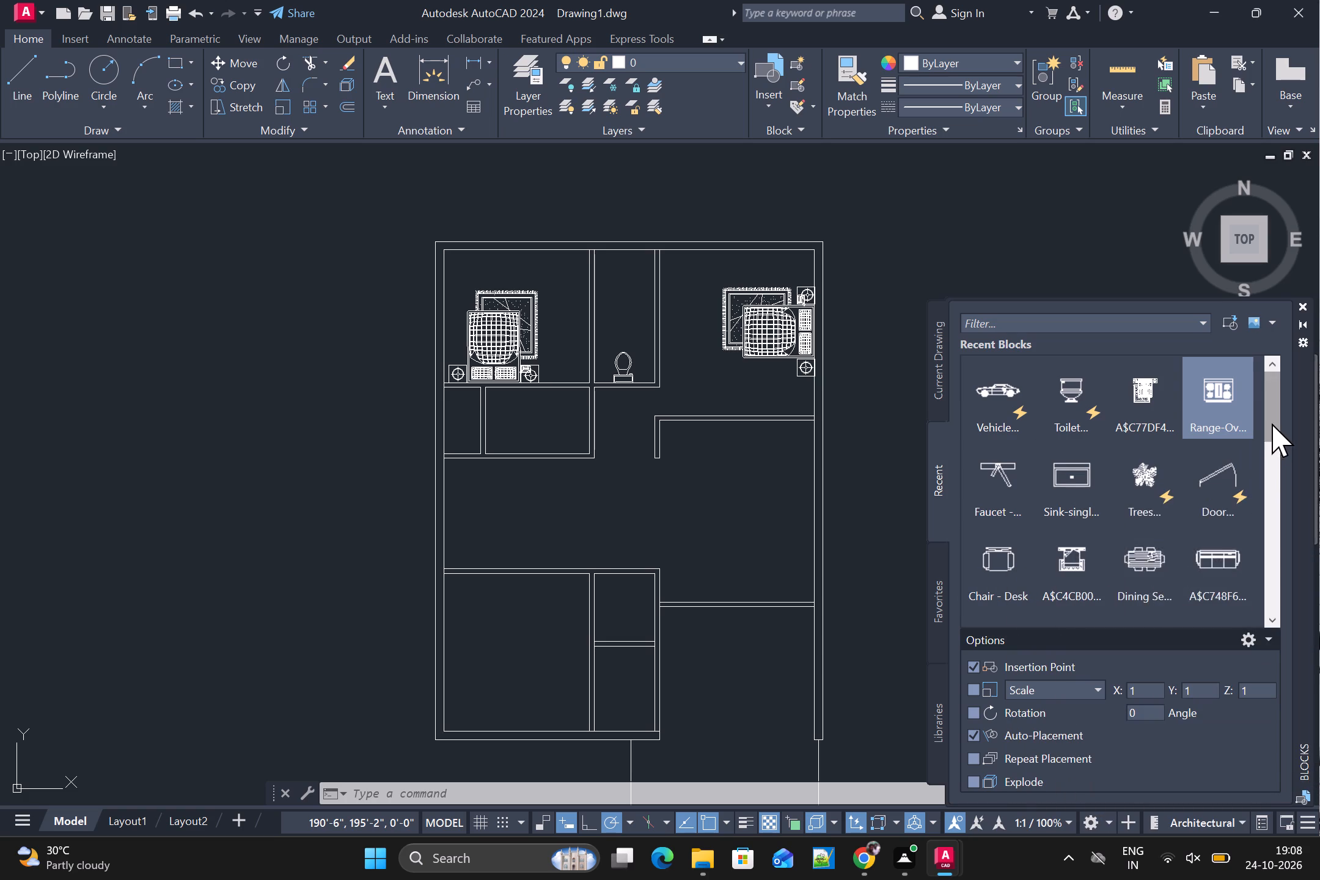
{"action": "left_click_drag", "start_coordinate": [1272, 422], "coordinate": [1272, 461]}
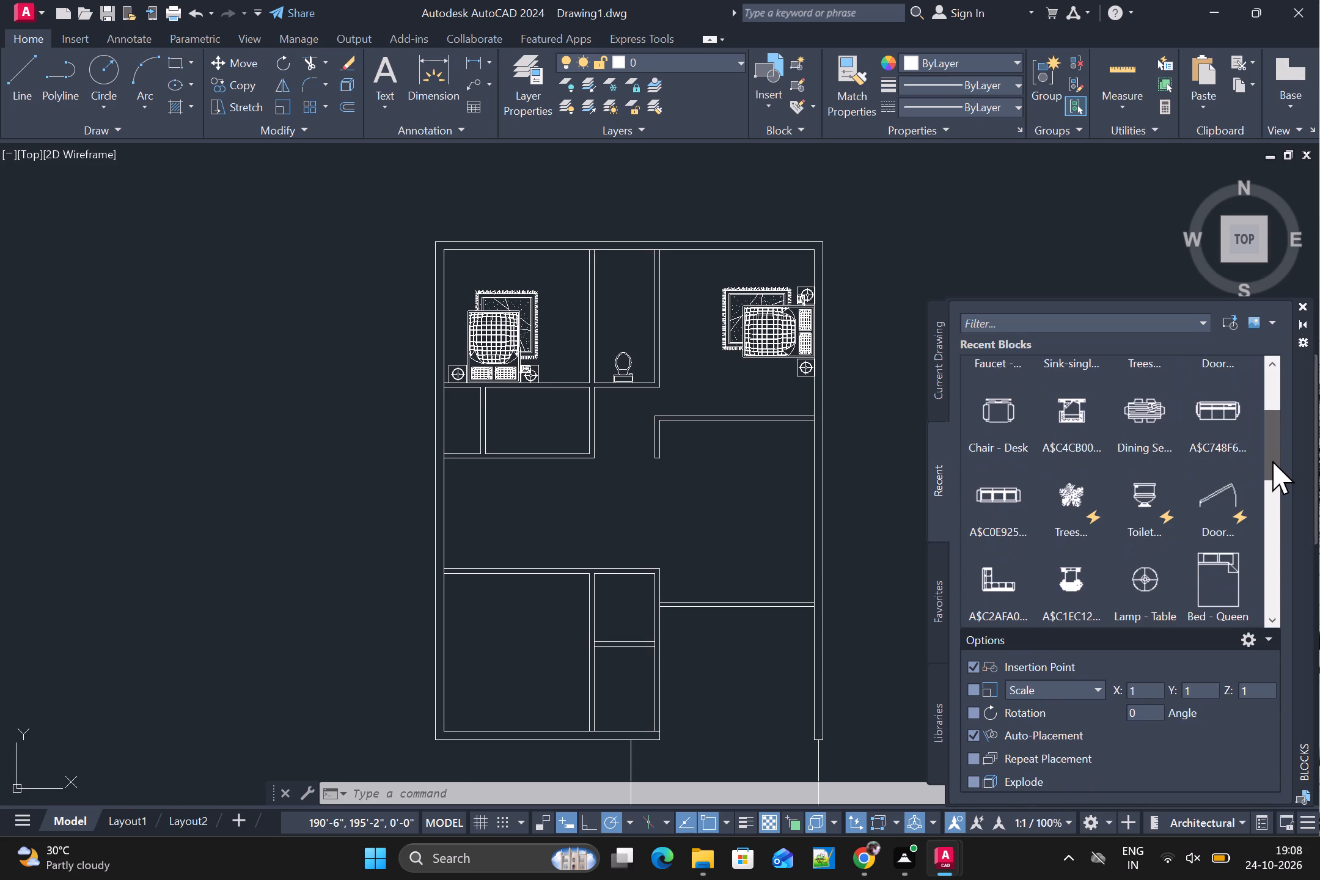
{"action": "left_click_drag", "start_coordinate": [1272, 461], "coordinate": [1275, 485]}
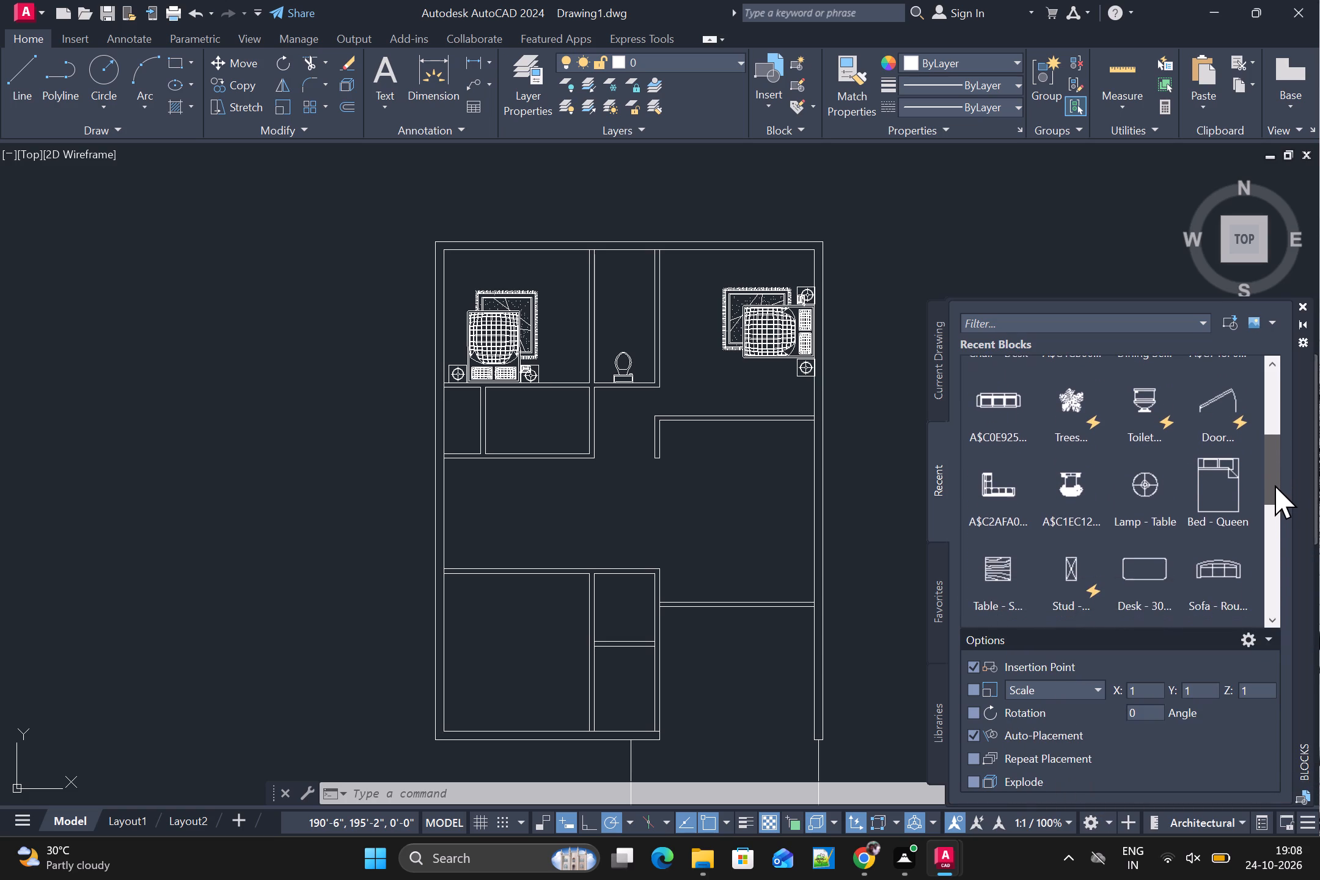
{"action": "left_click_drag", "start_coordinate": [1275, 485], "coordinate": [1275, 486]}
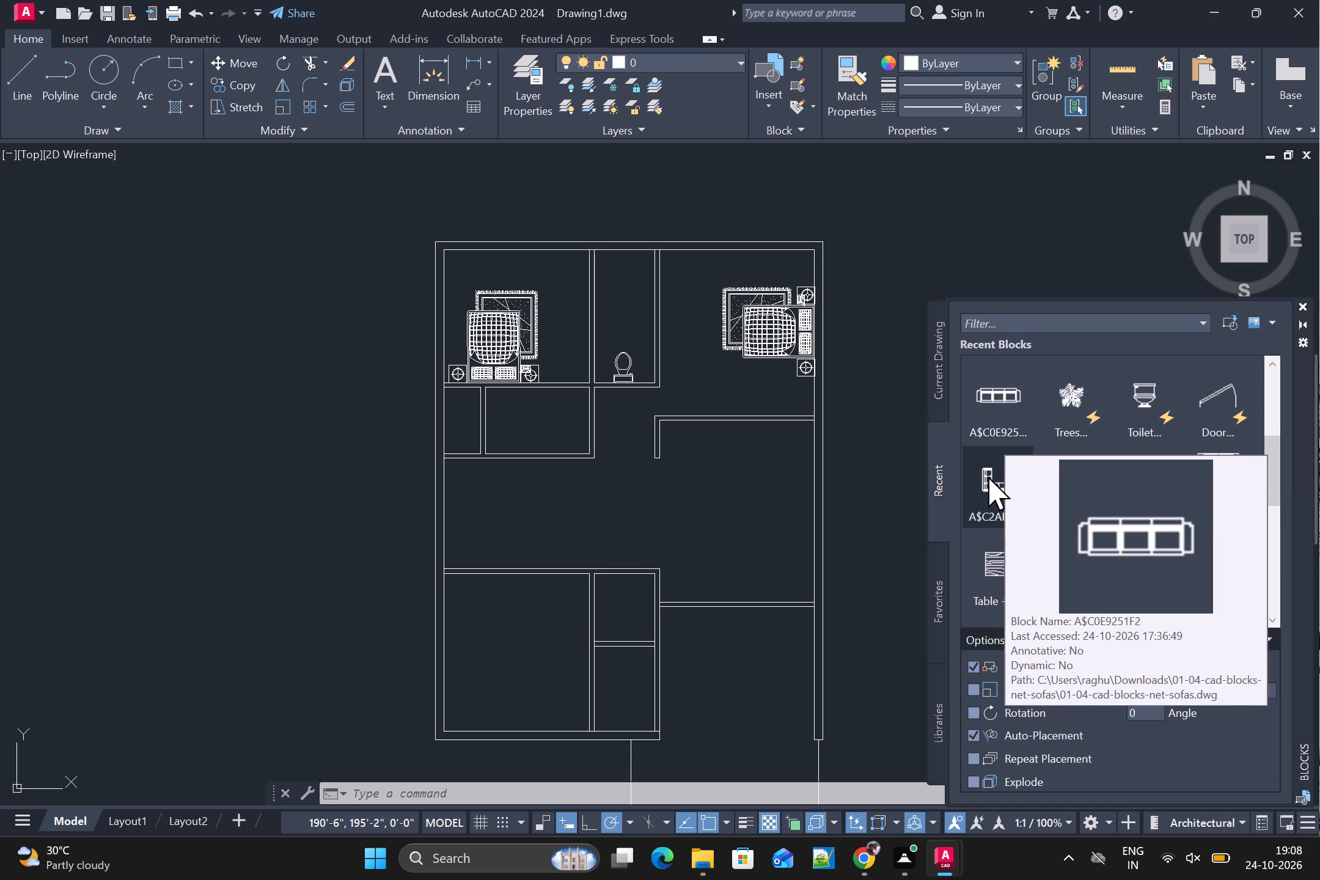
{"action": "left_click_drag", "start_coordinate": [988, 477], "coordinate": [694, 497]}
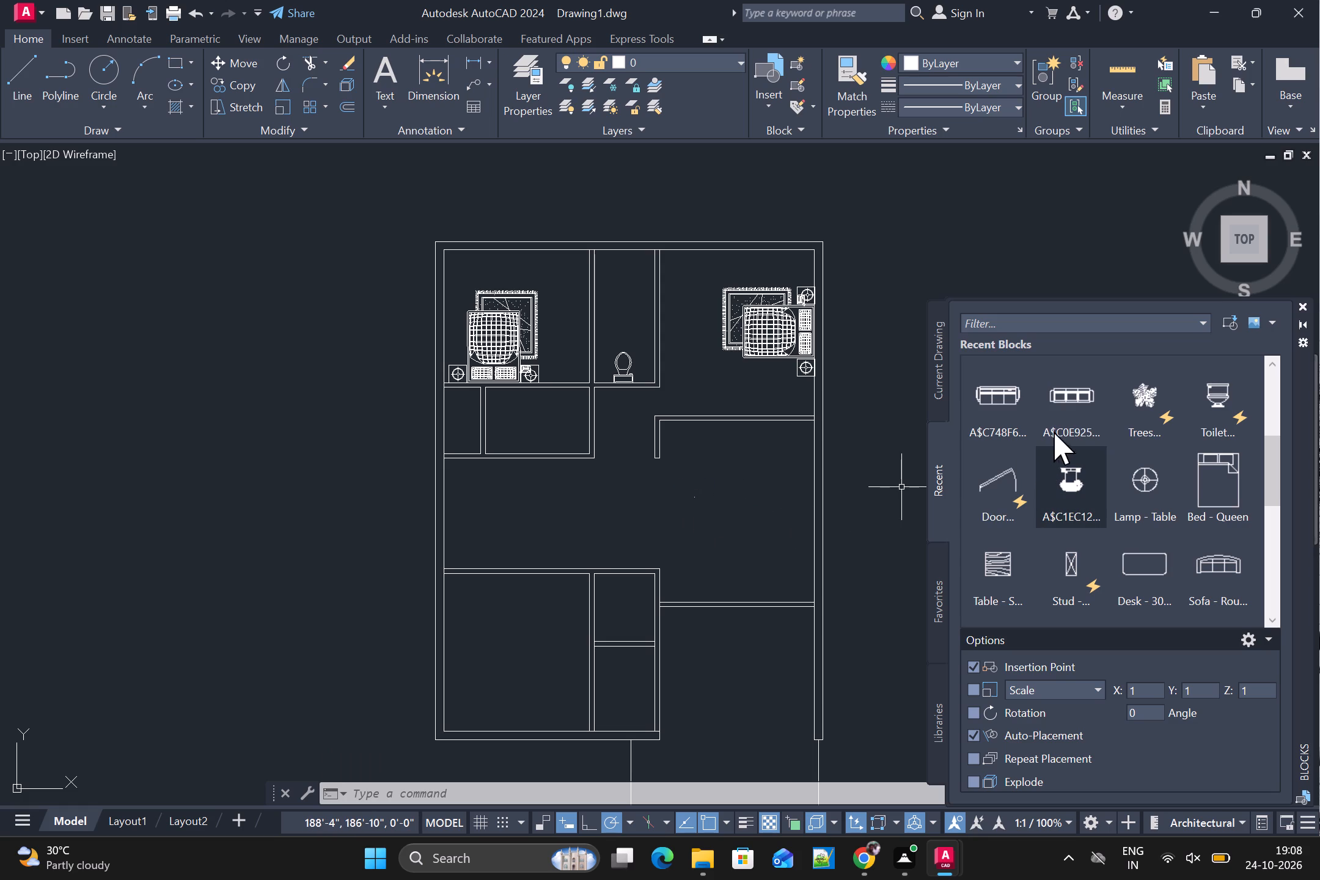
{"action": "left_click", "coordinate": [1299, 308]}
Scale the tiny L-shaped sofa block up about its outer south-west corner to a realistic size for the living area.
{"action": "scroll", "coordinate": [679, 467], "scroll_direction": "up", "scroll_amount": 3}
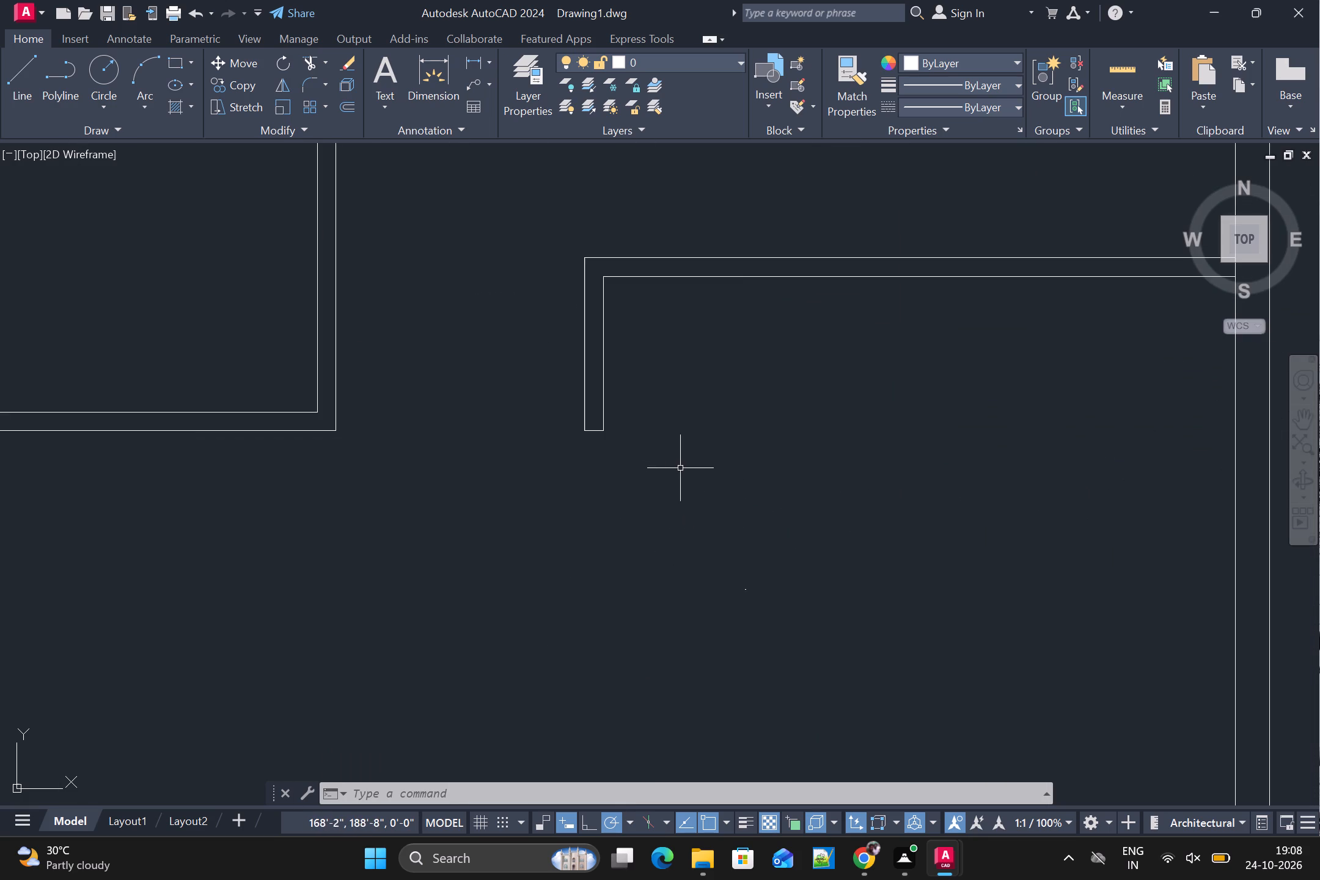
{"action": "scroll", "coordinate": [746, 595], "scroll_direction": "up", "scroll_amount": 5}
{"action": "scroll", "coordinate": [632, 462], "scroll_direction": "up", "scroll_amount": 4}
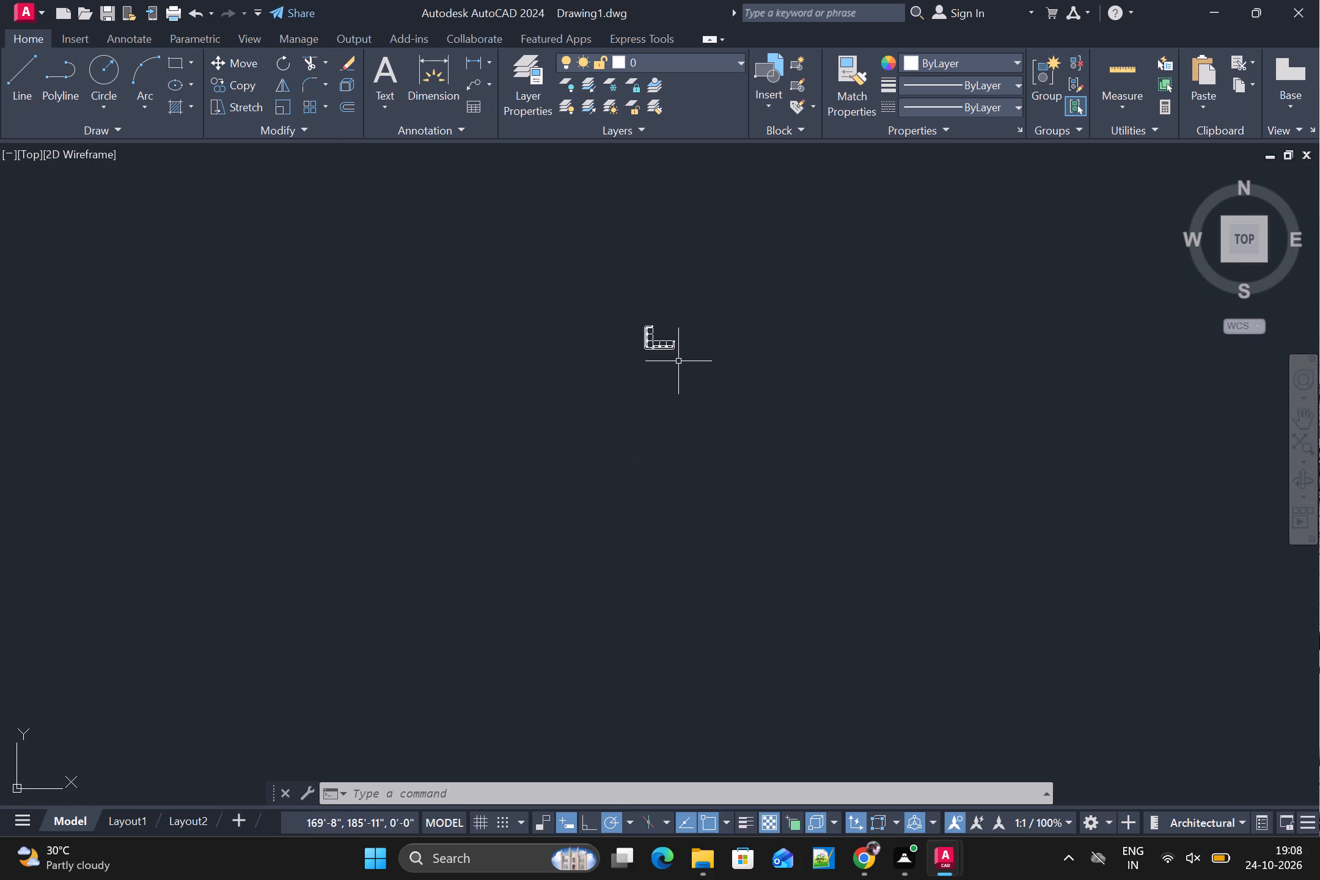
{"action": "scroll", "coordinate": [672, 340], "scroll_direction": "up", "scroll_amount": 1}
{"action": "left_click", "coordinate": [672, 340]}
{"action": "type", "text": "SC"}
{"action": "key", "text": "space"}
{"action": "left_click", "coordinate": [628, 356]}
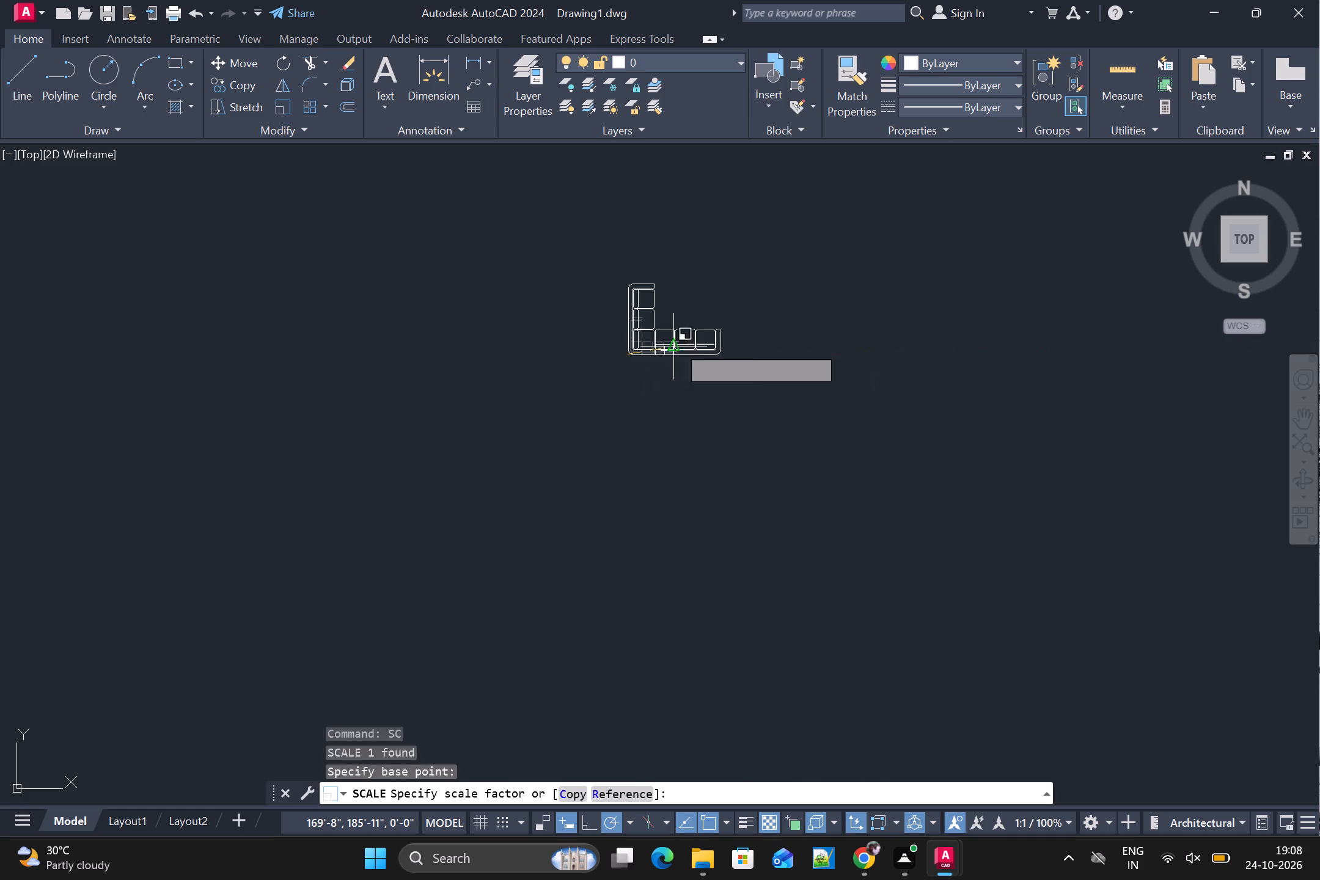
{"action": "scroll", "coordinate": [842, 406], "scroll_direction": "down", "scroll_amount": 4}
{"action": "scroll", "coordinate": [895, 521], "scroll_direction": "down", "scroll_amount": 7}
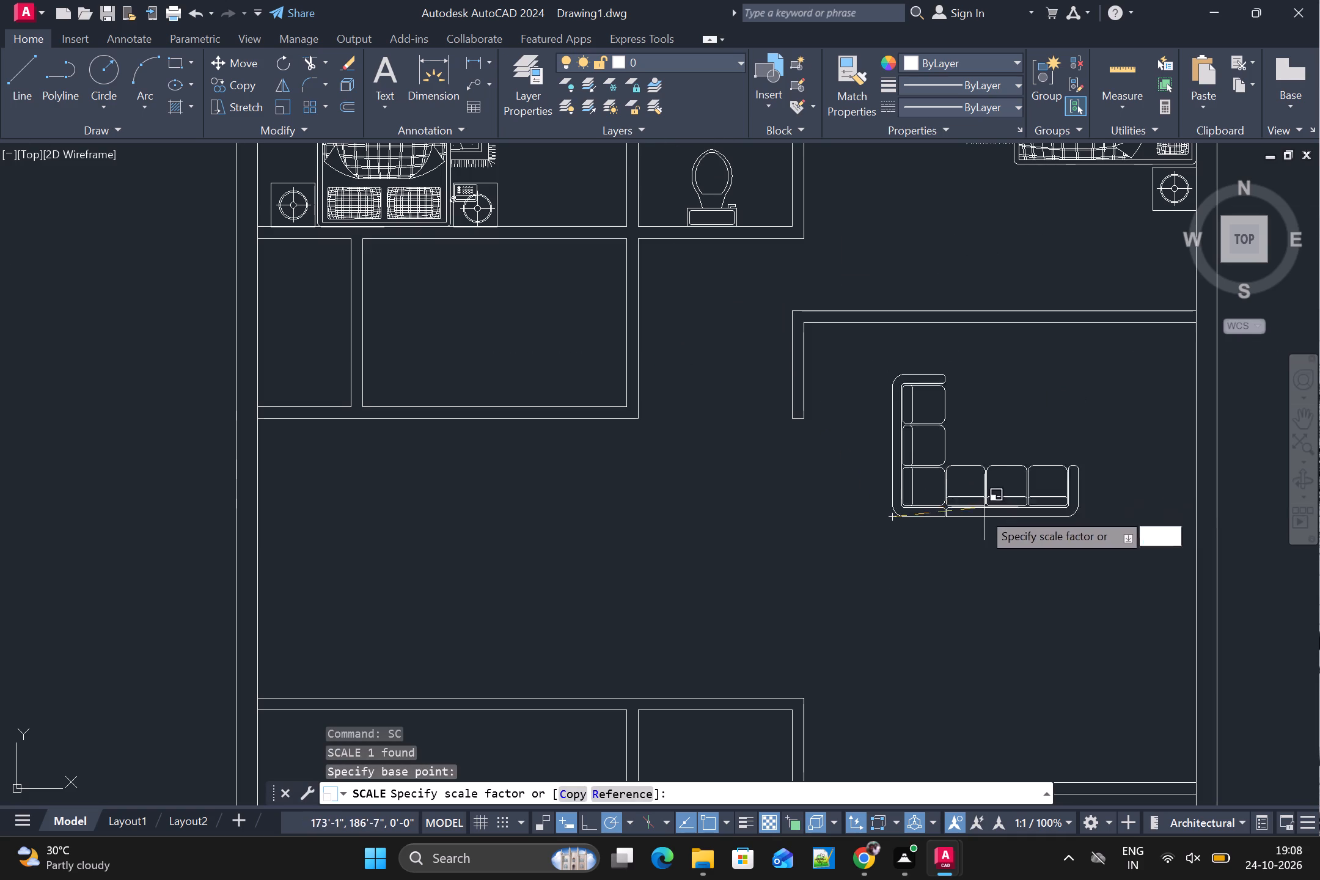
{"action": "left_click", "coordinate": [981, 522]}
{"action": "scroll", "coordinate": [981, 518], "scroll_direction": "down", "scroll_amount": 1}
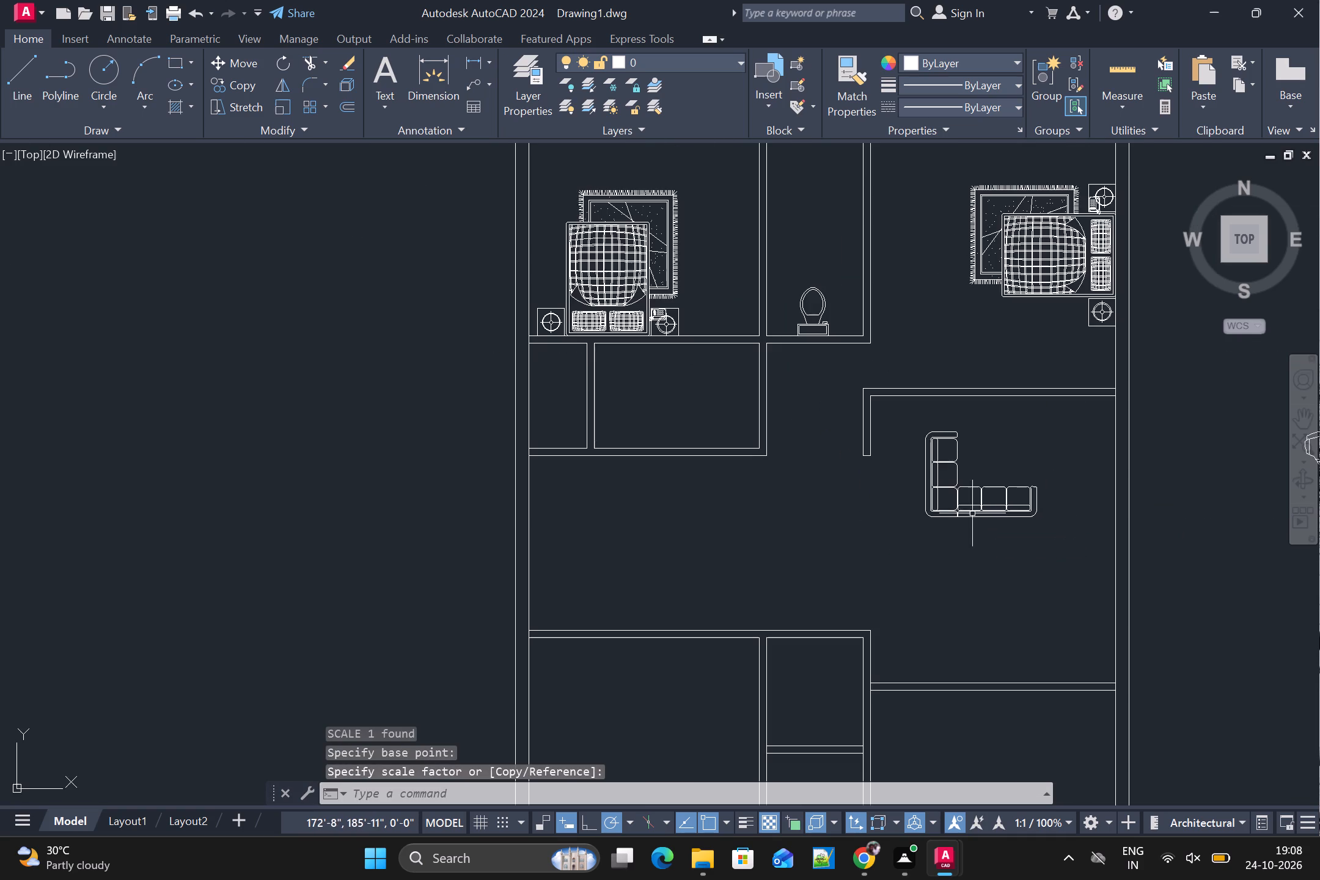
Move the sofa block about 4'-3" south-southwest within the living area, at roughly 250°.
{"action": "left_click", "coordinate": [949, 502]}
{"action": "left_click", "coordinate": [948, 510]}
{"action": "left_click", "coordinate": [948, 510]}
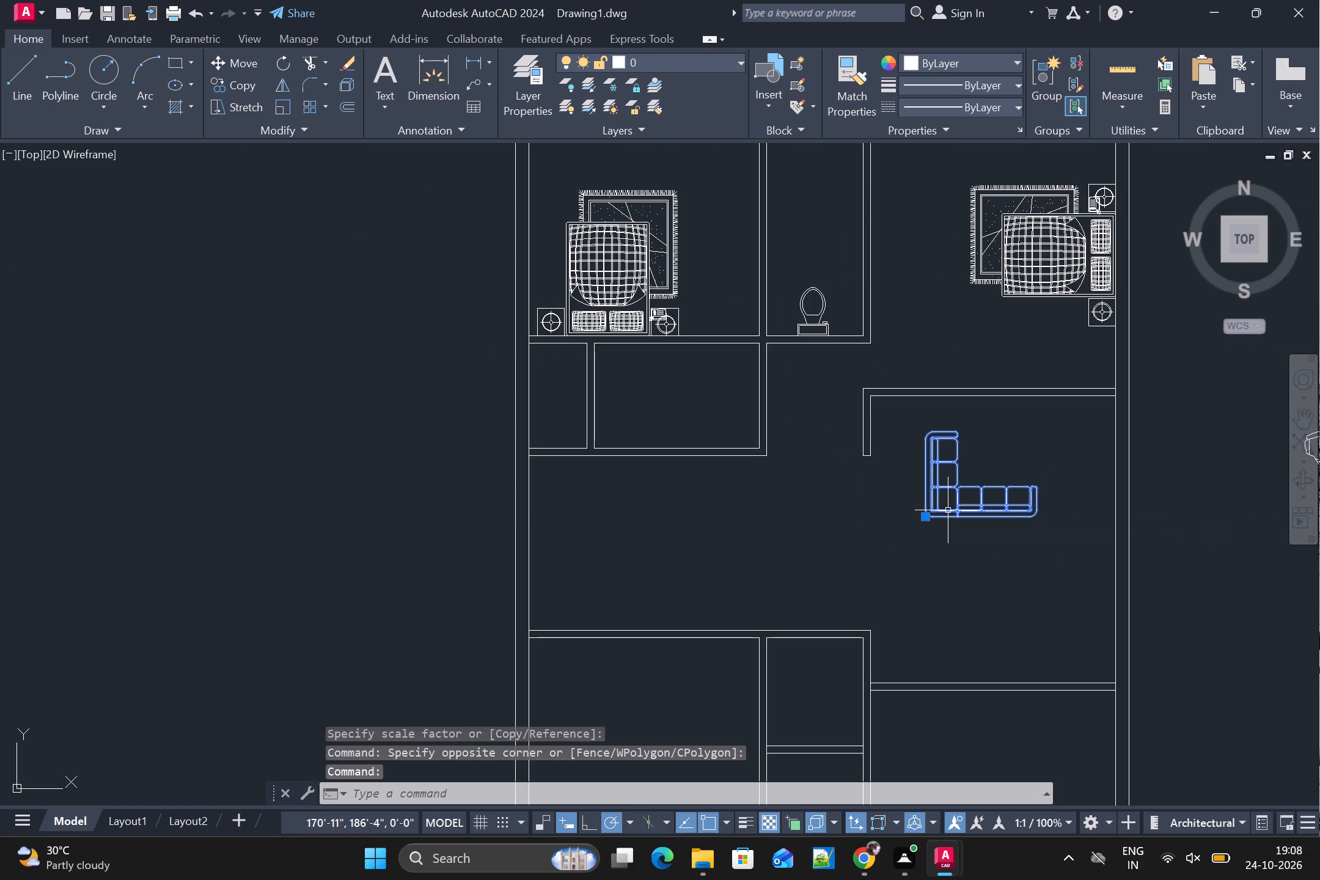
{"action": "type", "text": "M"}
{"action": "key", "text": "space"}
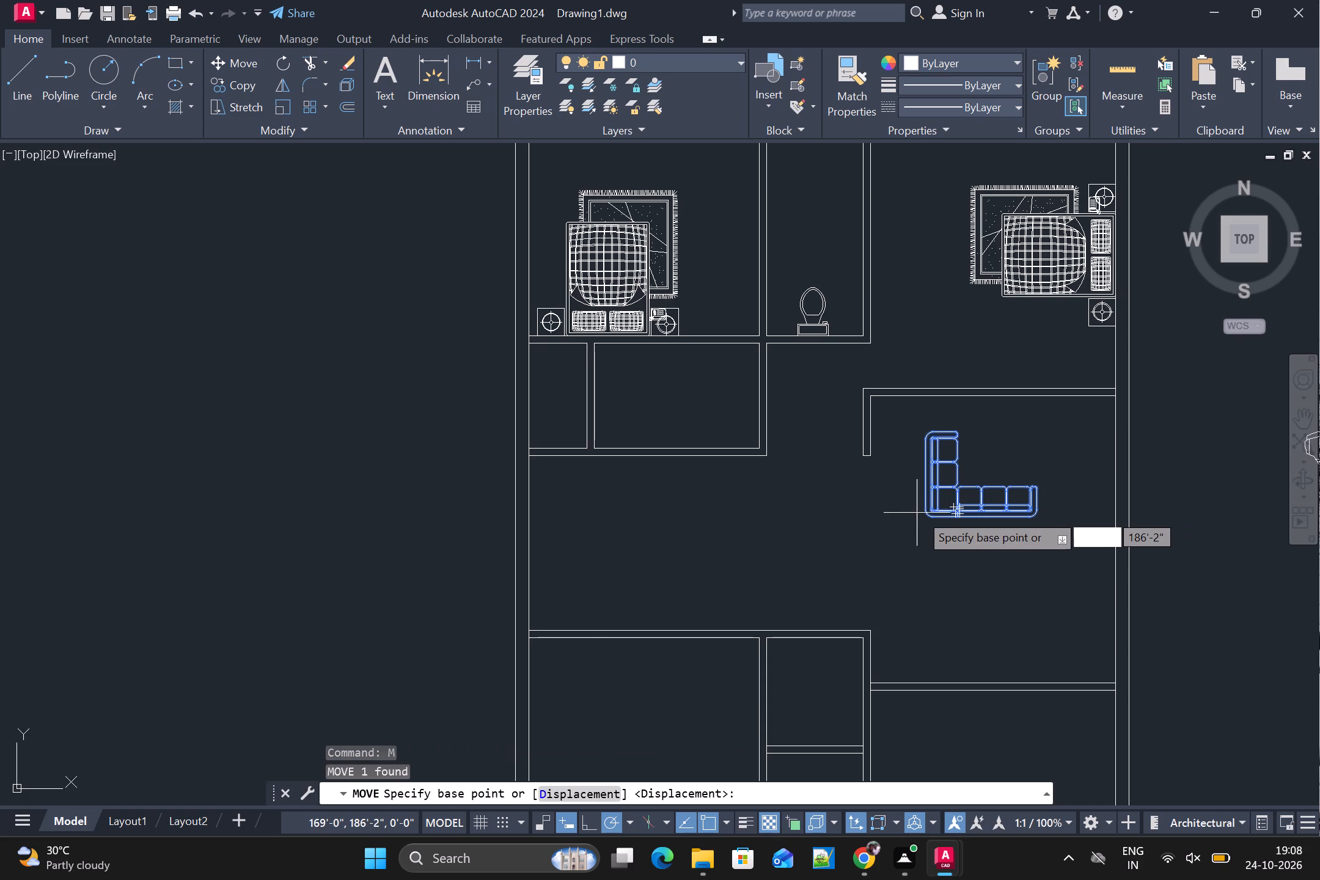
{"action": "left_click", "coordinate": [923, 513]}
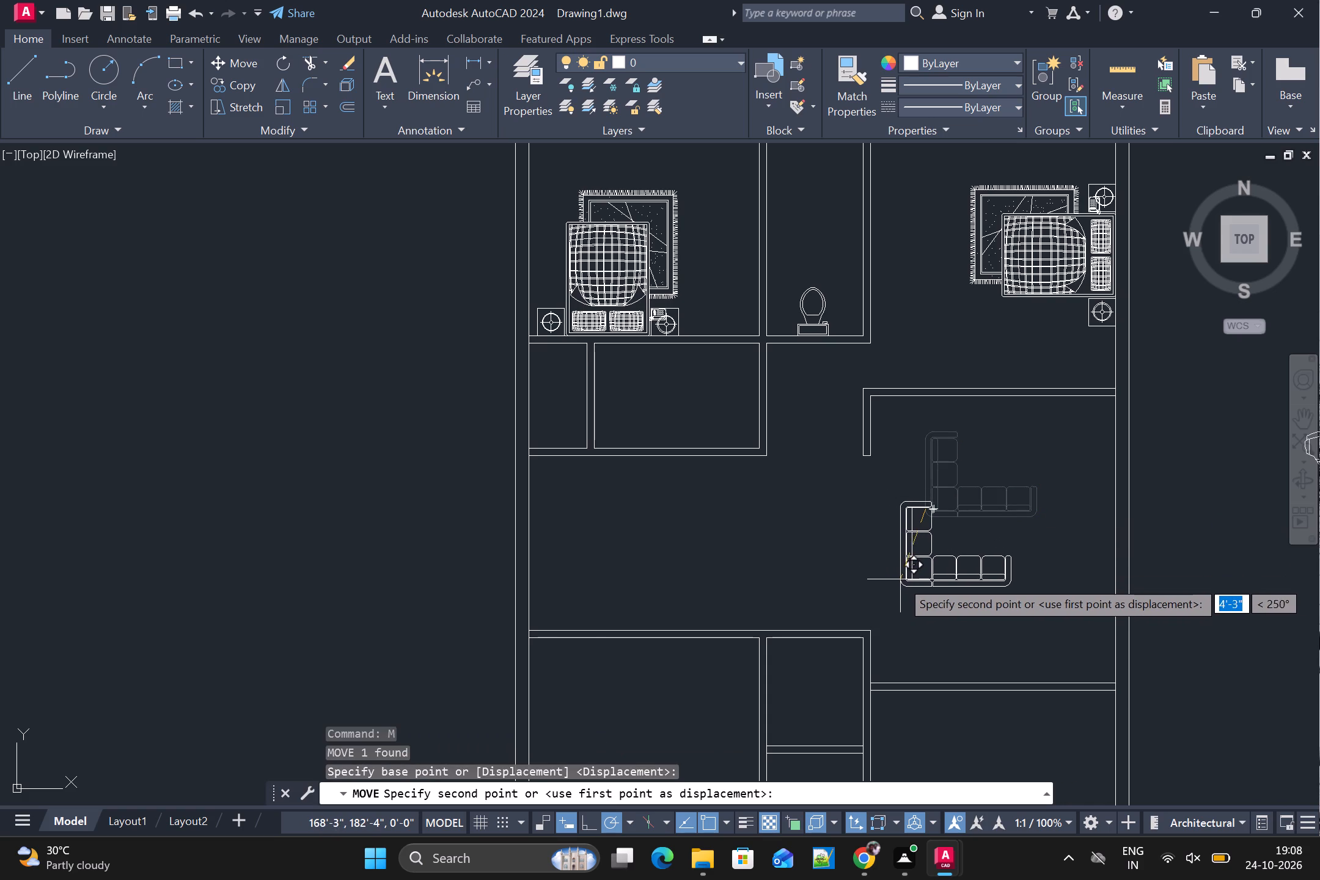
{"action": "left_click", "coordinate": [899, 579]}
{"action": "scroll", "coordinate": [942, 620], "scroll_direction": "down", "scroll_amount": 1}
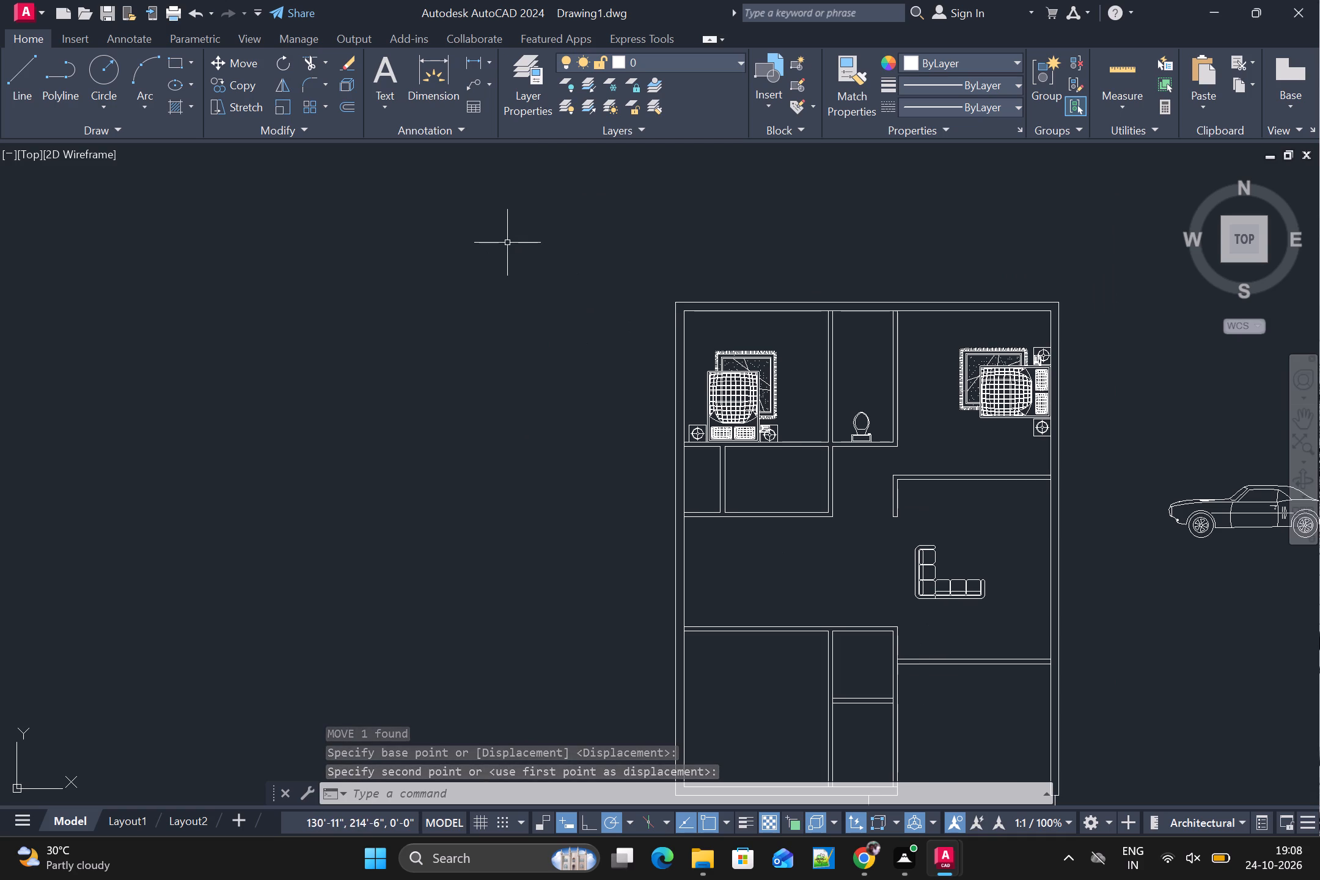
Draw a small freehand table rectangle in the open space on the inner side of the L-shaped sofa.
{"action": "type", "text": "RE"}
{"action": "key", "text": "c"}
{"action": "key", "text": "space"}
{"action": "scroll", "coordinate": [958, 548], "scroll_direction": "up", "scroll_amount": 1}
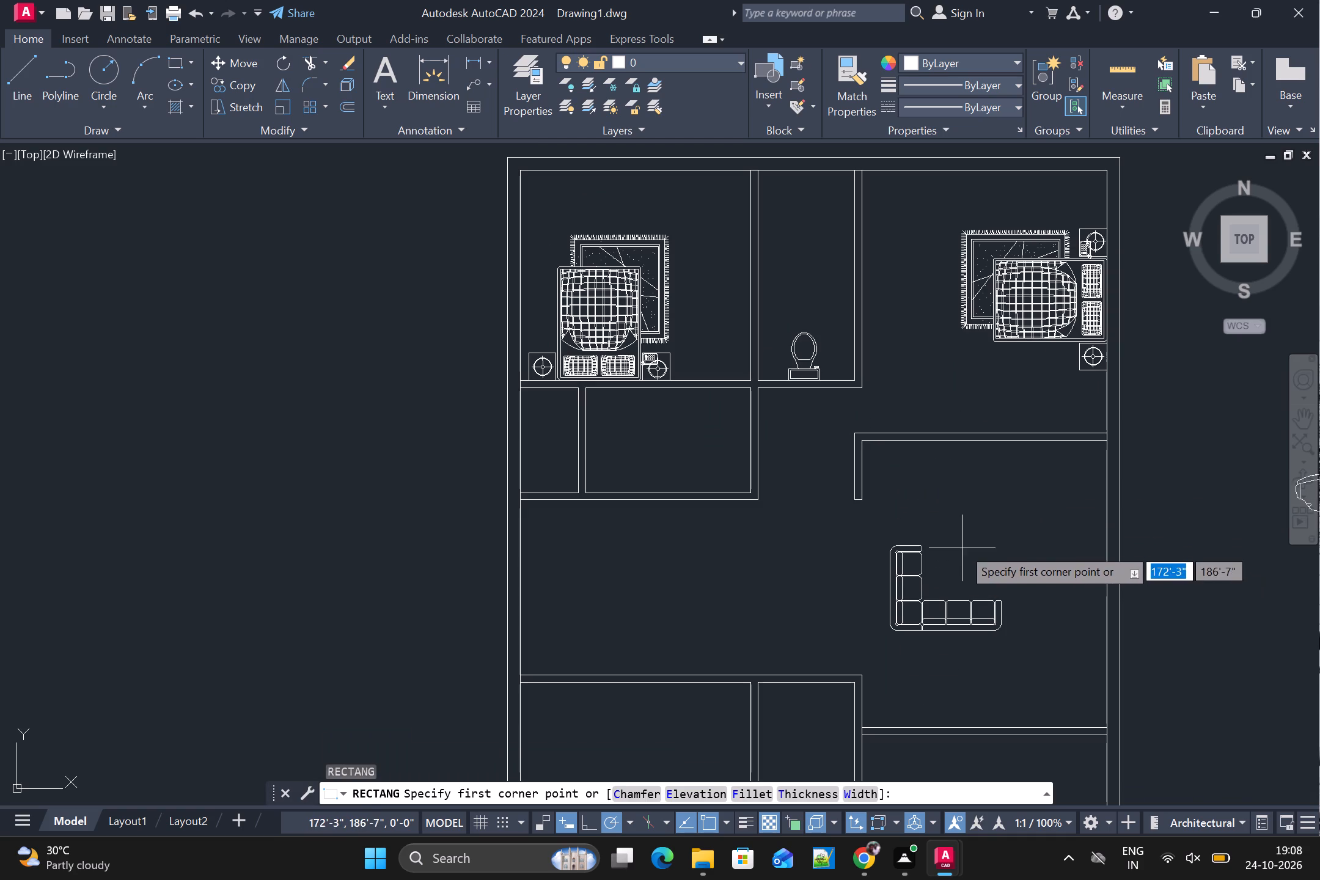
{"action": "left_click", "coordinate": [961, 543]}
{"action": "left_click", "coordinate": [1009, 577]}
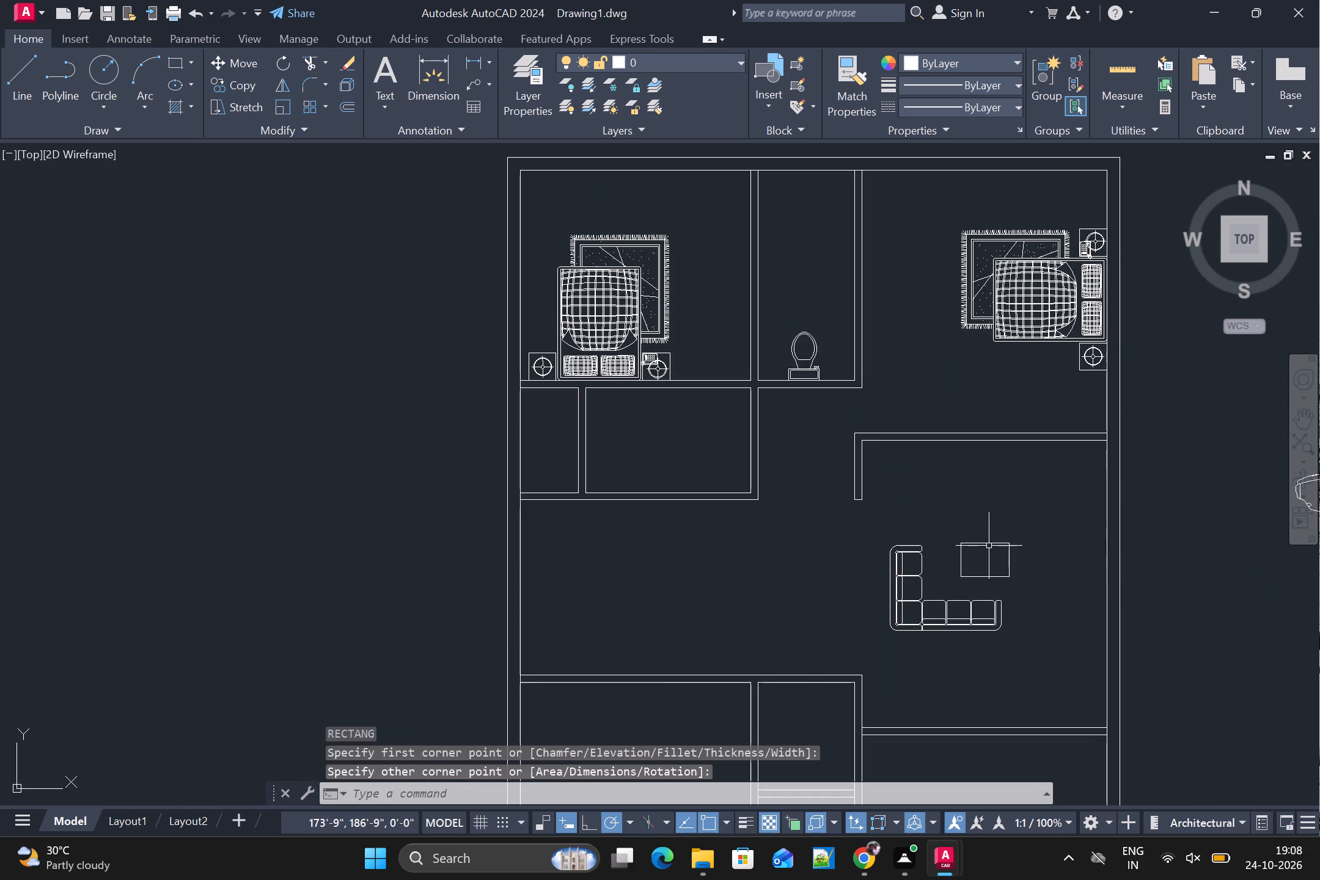
Draw a second overlapping table rectangle, about 2' by 2'-6", from the first rectangle's centre toward the north-east.
{"action": "key", "text": "space"}
{"action": "scroll", "coordinate": [984, 541], "scroll_direction": "up", "scroll_amount": 2}
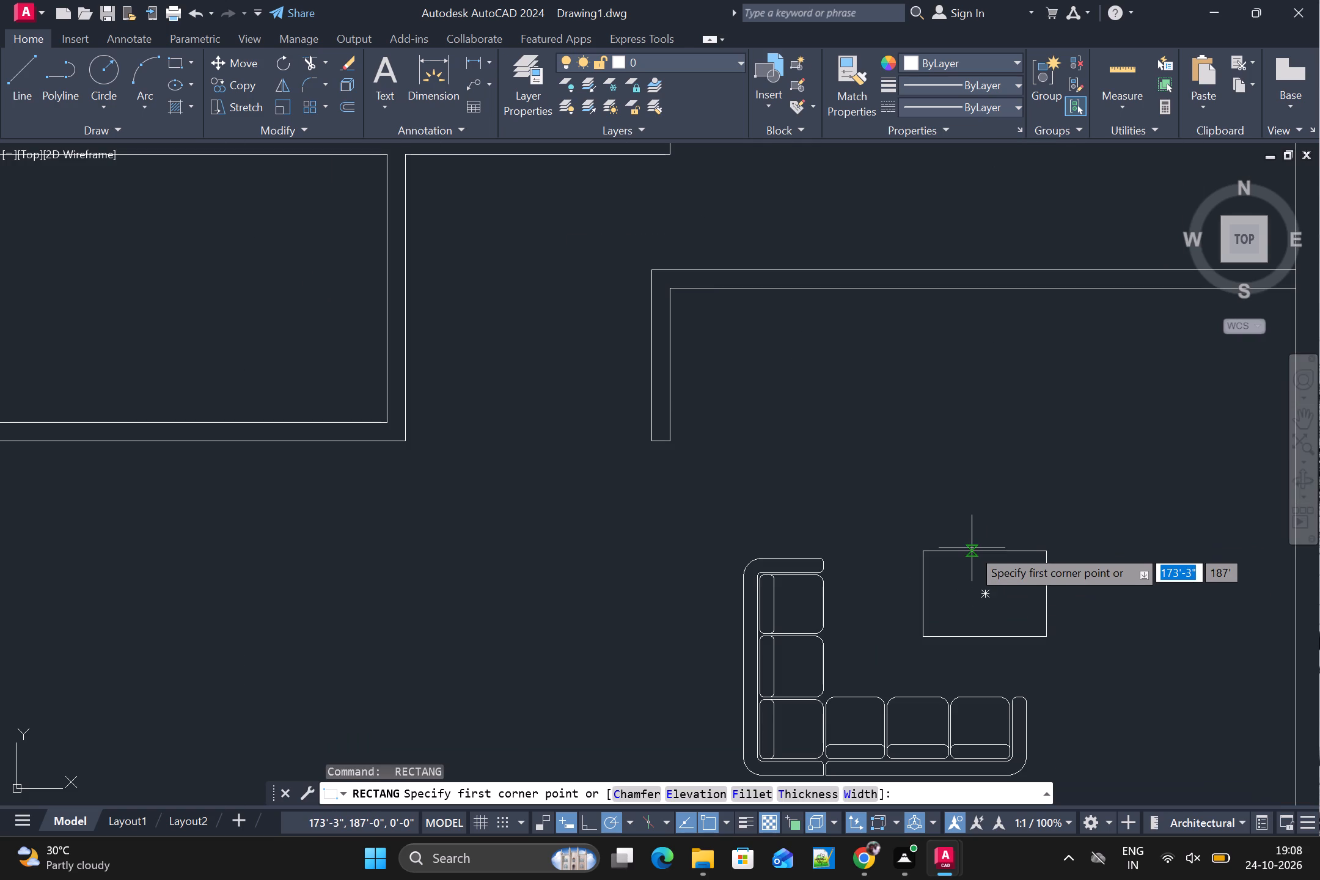
{"action": "left_click", "coordinate": [985, 590]}
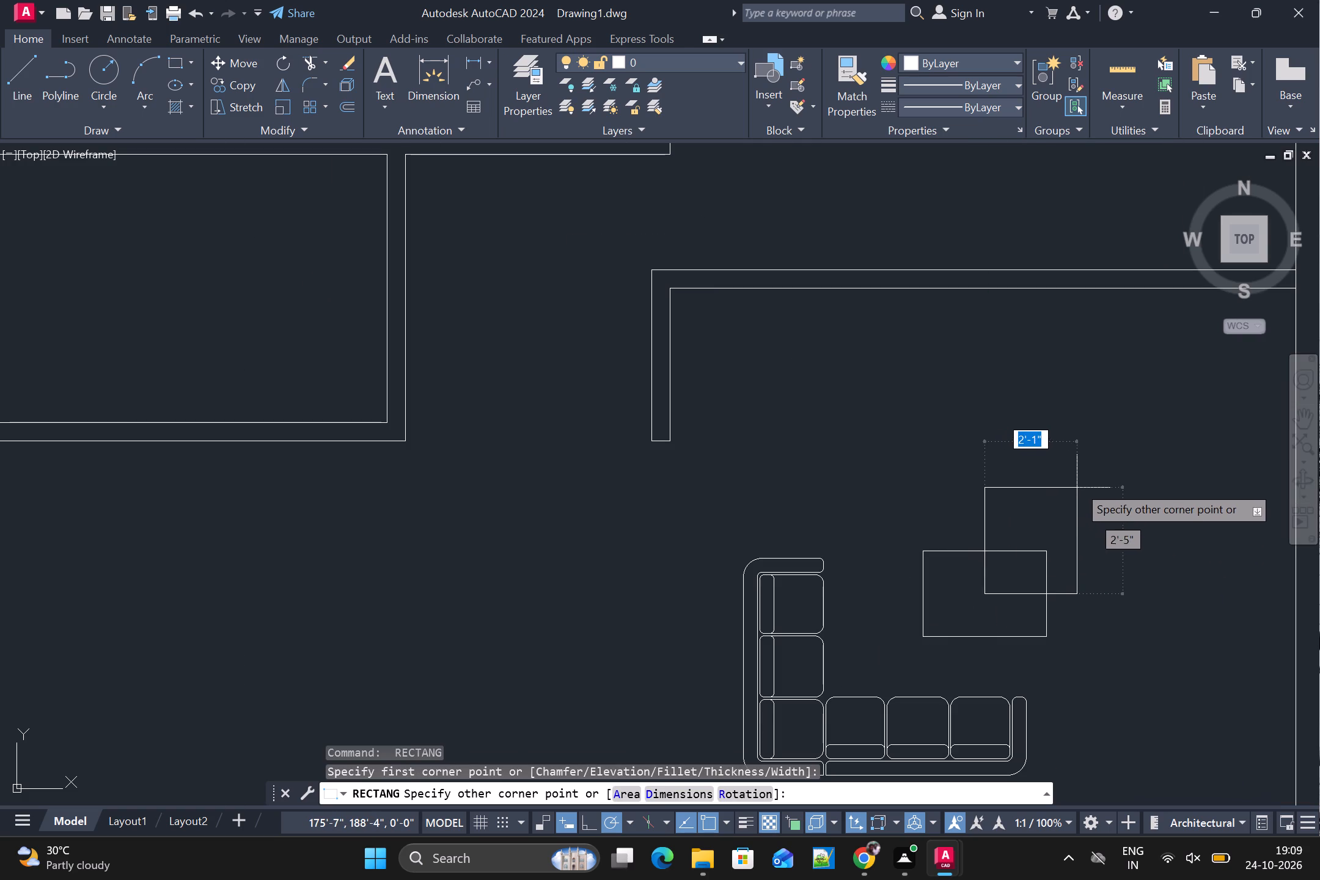
{"action": "left_click", "coordinate": [1084, 480]}
{"action": "scroll", "coordinate": [1118, 587], "scroll_direction": "down", "scroll_amount": 2}
{"action": "scroll", "coordinate": [1165, 651], "scroll_direction": "down", "scroll_amount": 1}
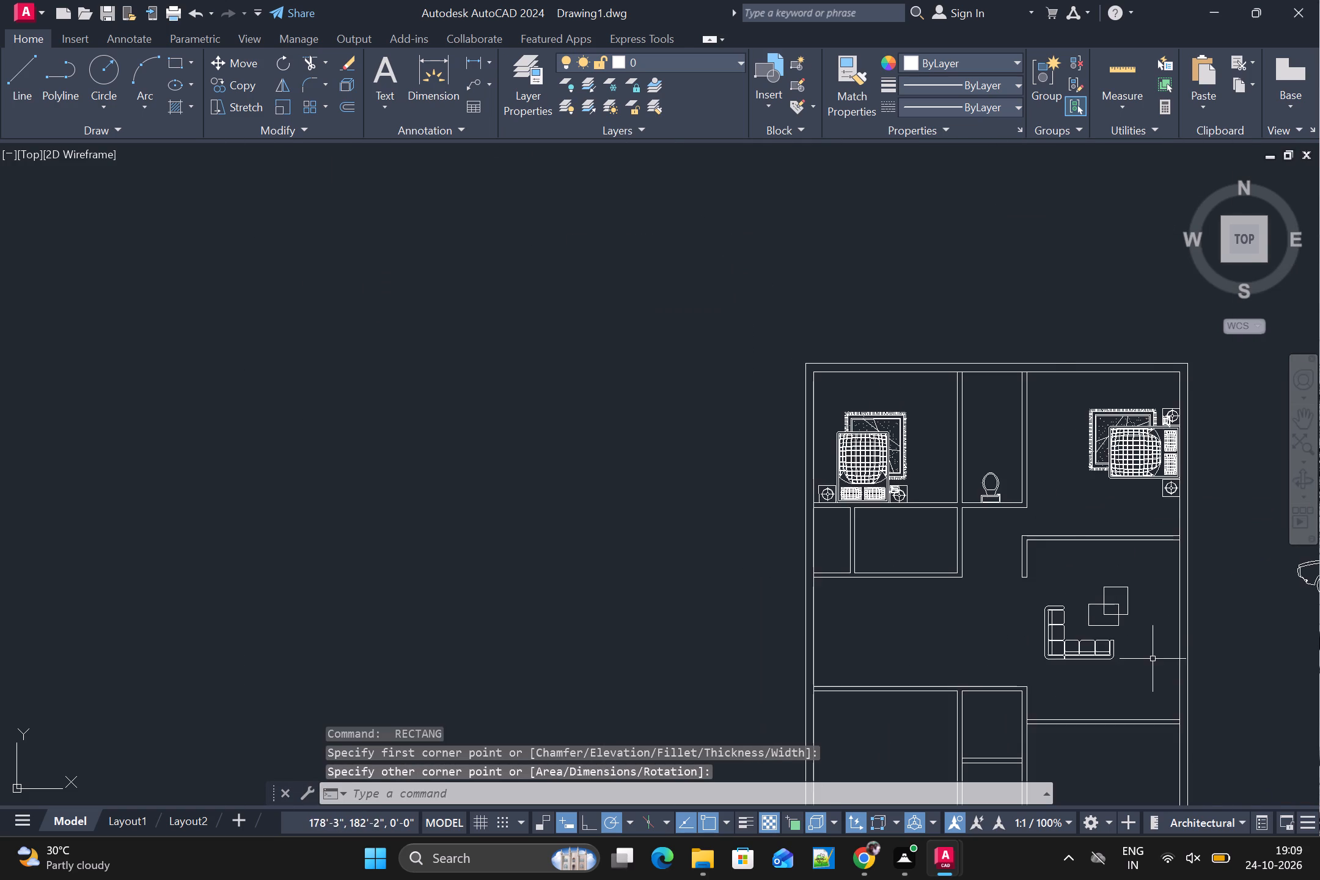
Draw a narrow rectangle about 1' by 8' against the inner face of the living area's east wall, opposite the sofa.
{"action": "scroll", "coordinate": [1151, 659], "scroll_direction": "up", "scroll_amount": 1}
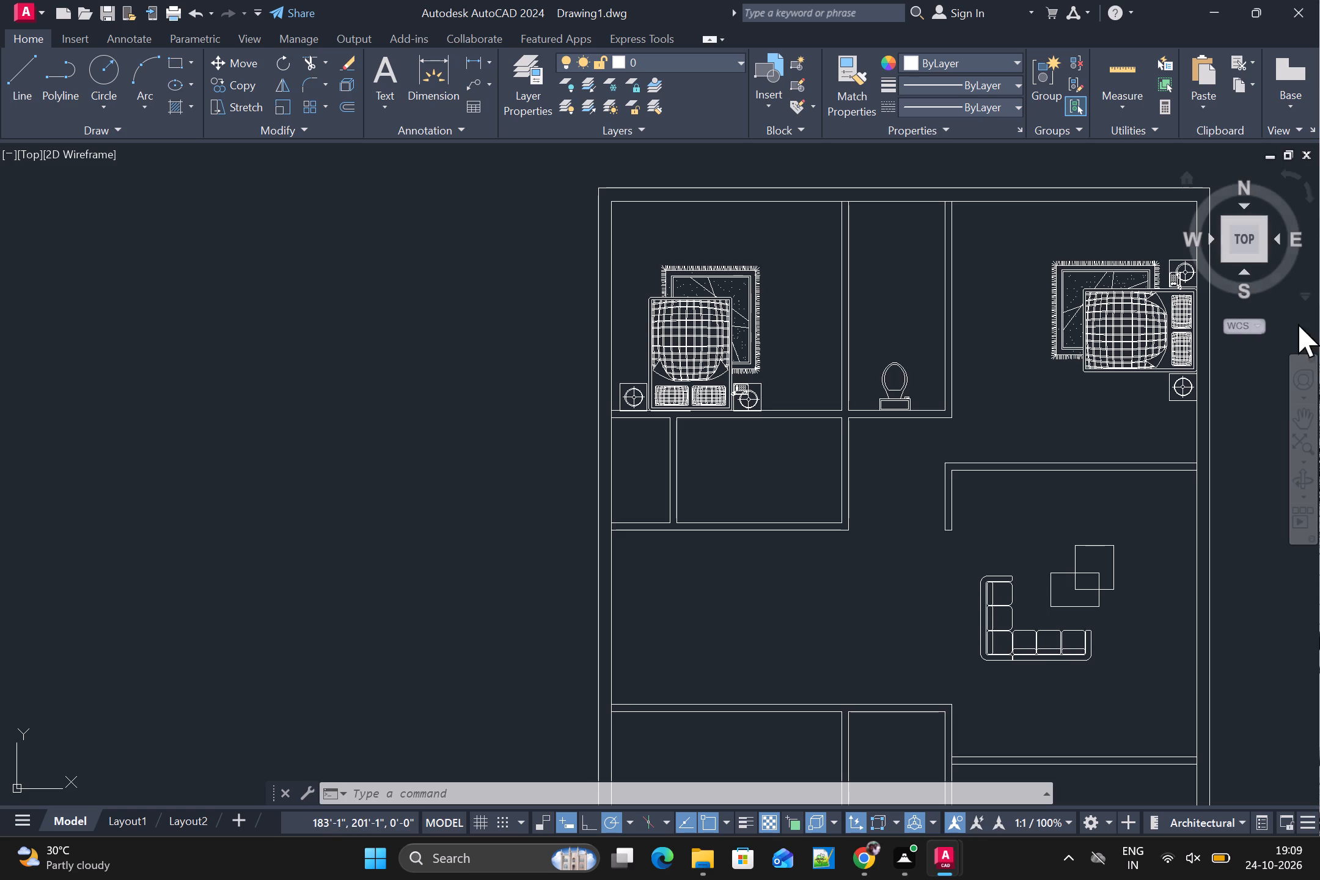
{"action": "scroll", "coordinate": [1177, 577], "scroll_direction": "down", "scroll_amount": 1}
{"action": "middle_click_drag", "start_coordinate": [1178, 600], "coordinate": [1064, 595]}
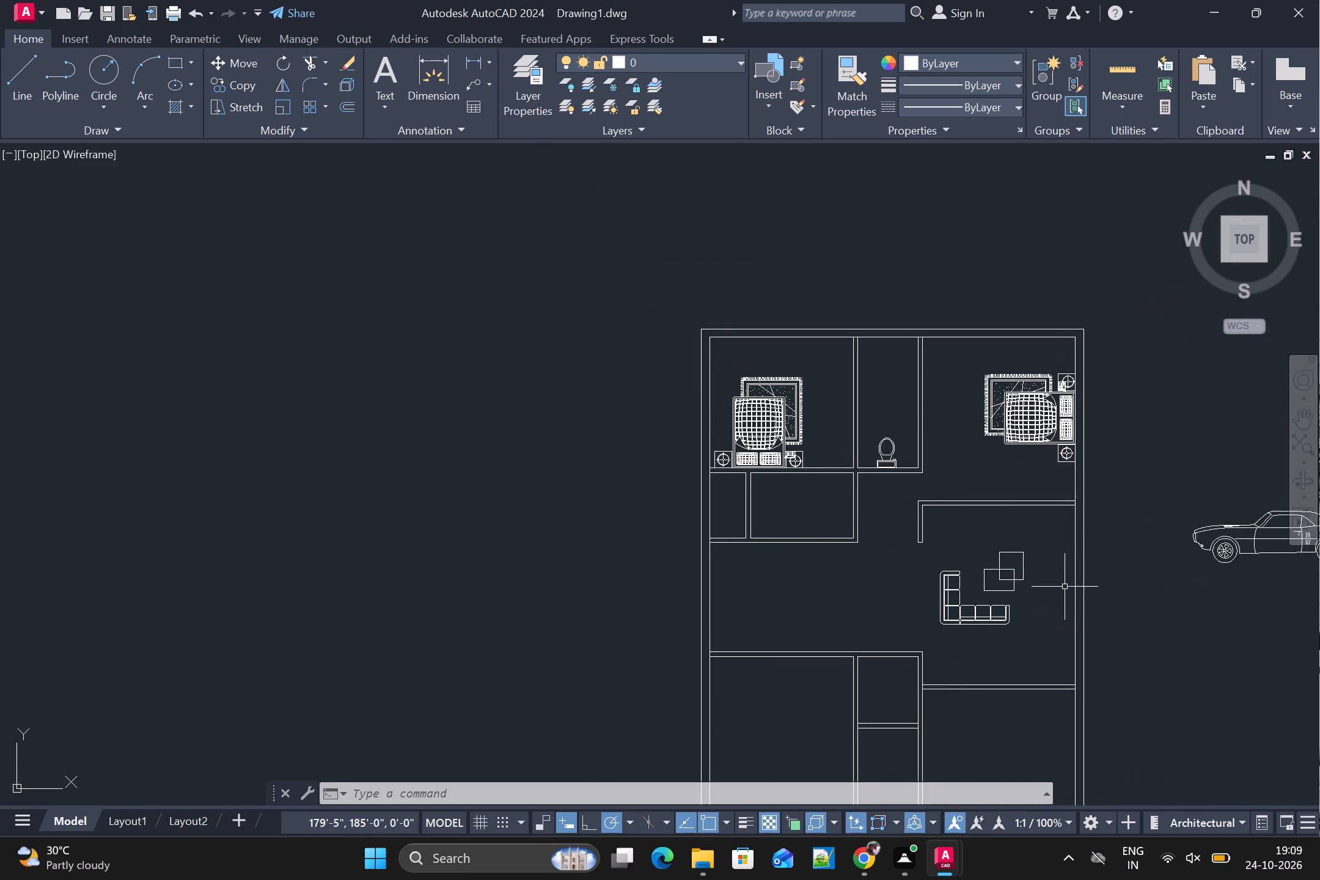
{"action": "scroll", "coordinate": [1070, 584], "scroll_direction": "up", "scroll_amount": 2}
{"action": "type", "text": "RE"}
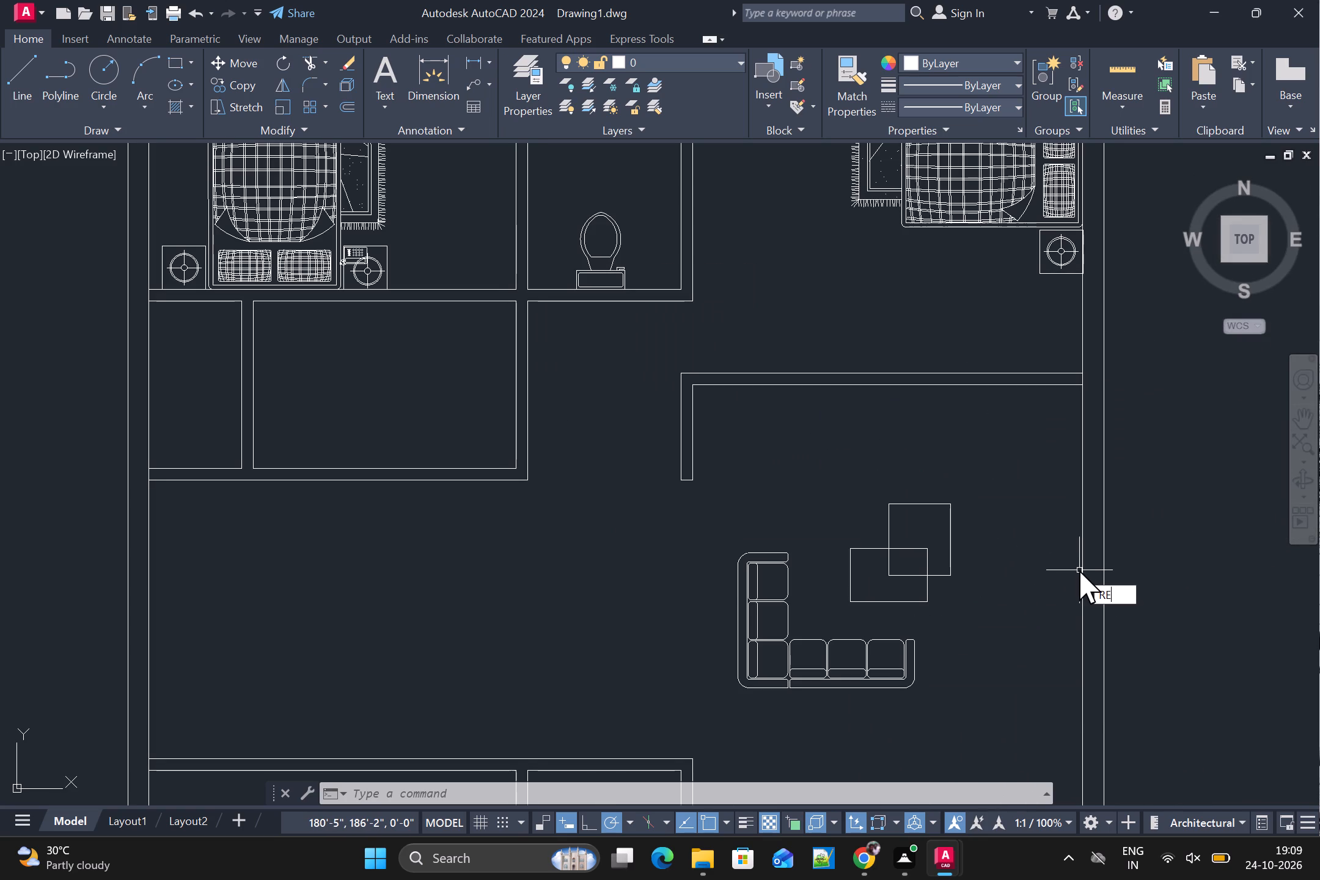
{"action": "type", "text": "C"}
{"action": "key", "text": "space"}
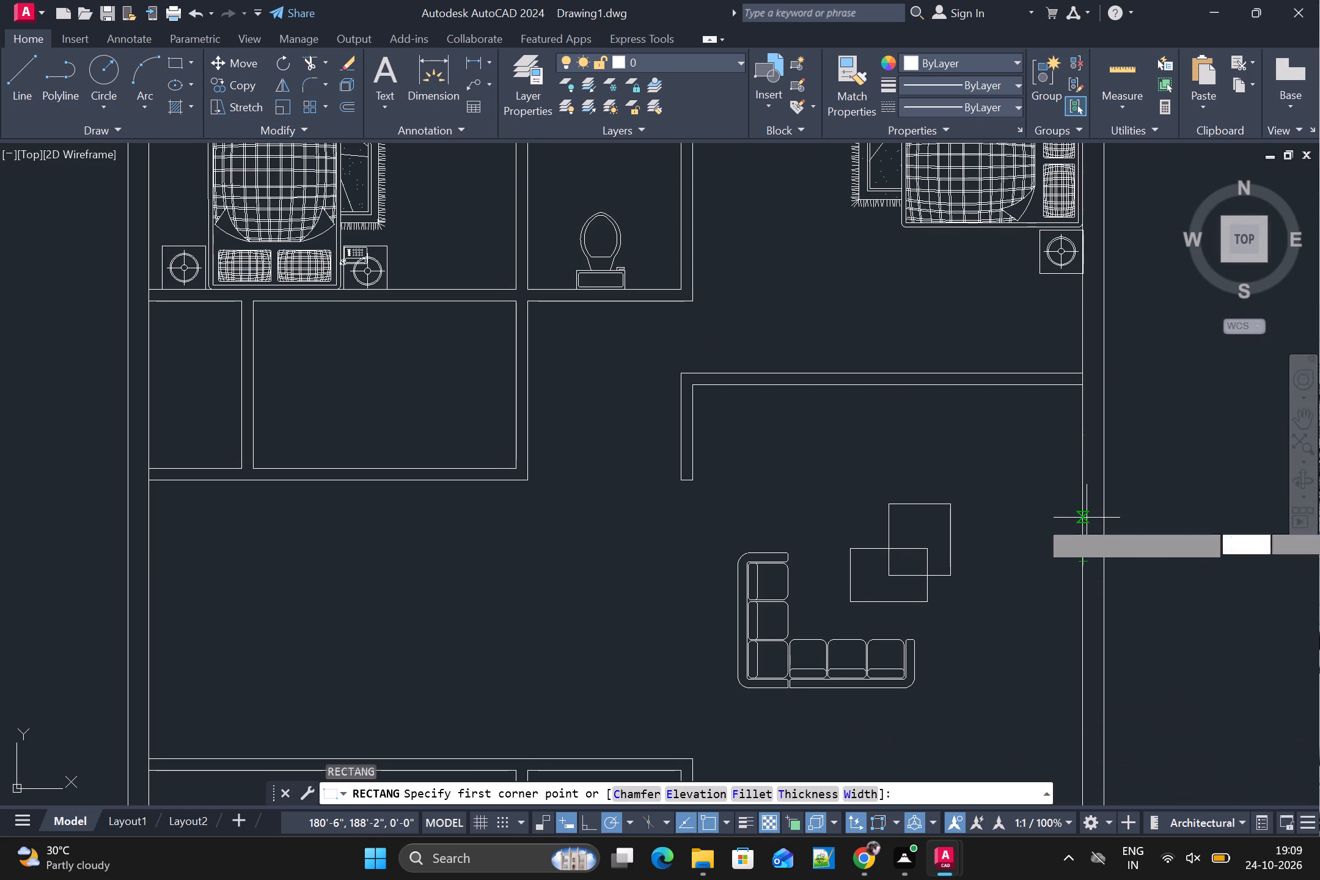
{"action": "left_click", "coordinate": [1082, 526]}
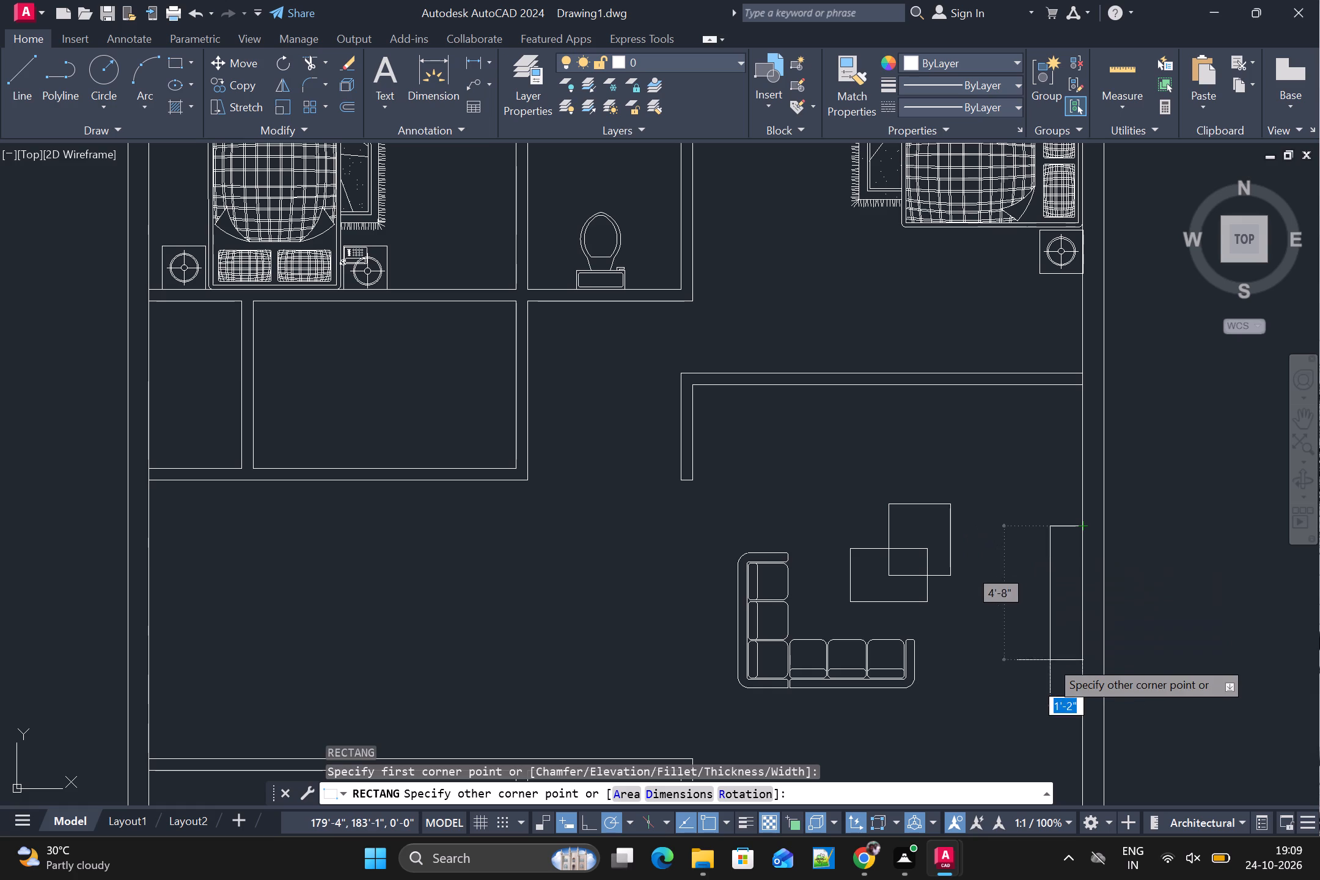
{"action": "scroll", "coordinate": [1052, 710], "scroll_direction": "down", "scroll_amount": 2}
{"action": "scroll", "coordinate": [1055, 730], "scroll_direction": "up", "scroll_amount": 1}
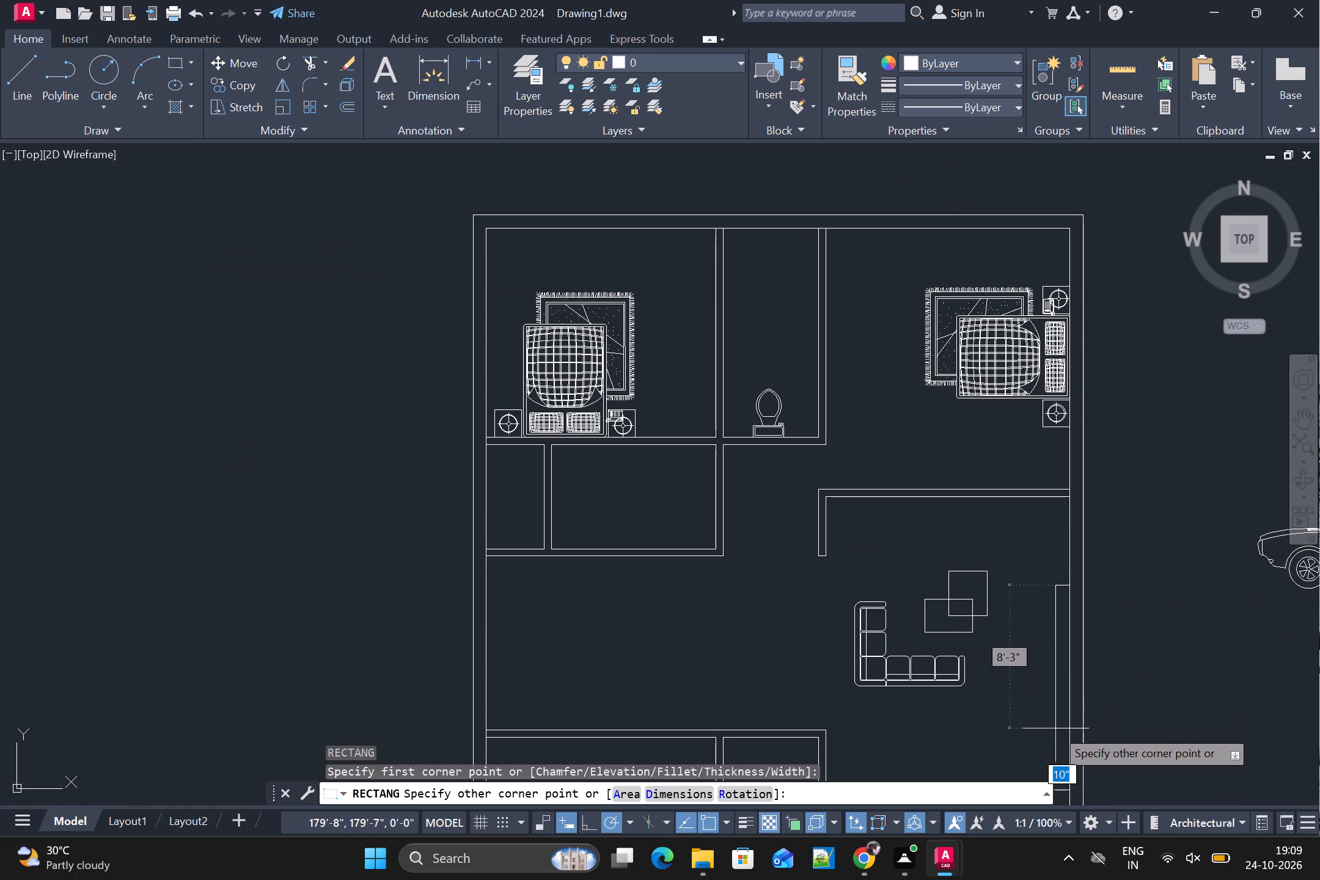
{"action": "left_click", "coordinate": [1049, 720]}
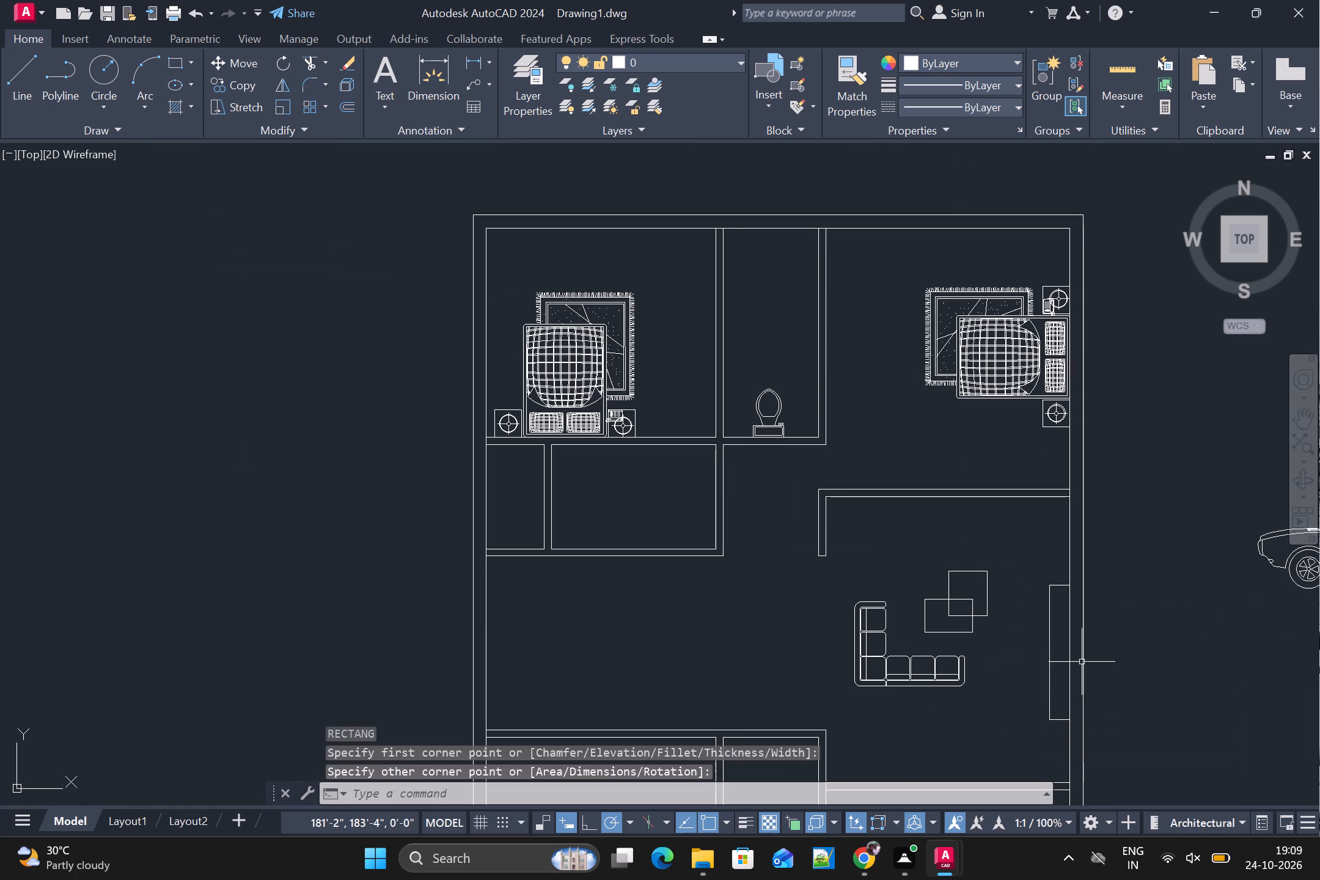
Draw a second rectangle, about 7" by 5'-7", inside the narrow one along the same east wall face.
{"action": "scroll", "coordinate": [1082, 662], "scroll_direction": "up", "scroll_amount": 1}
{"action": "type", "text": "REC"}
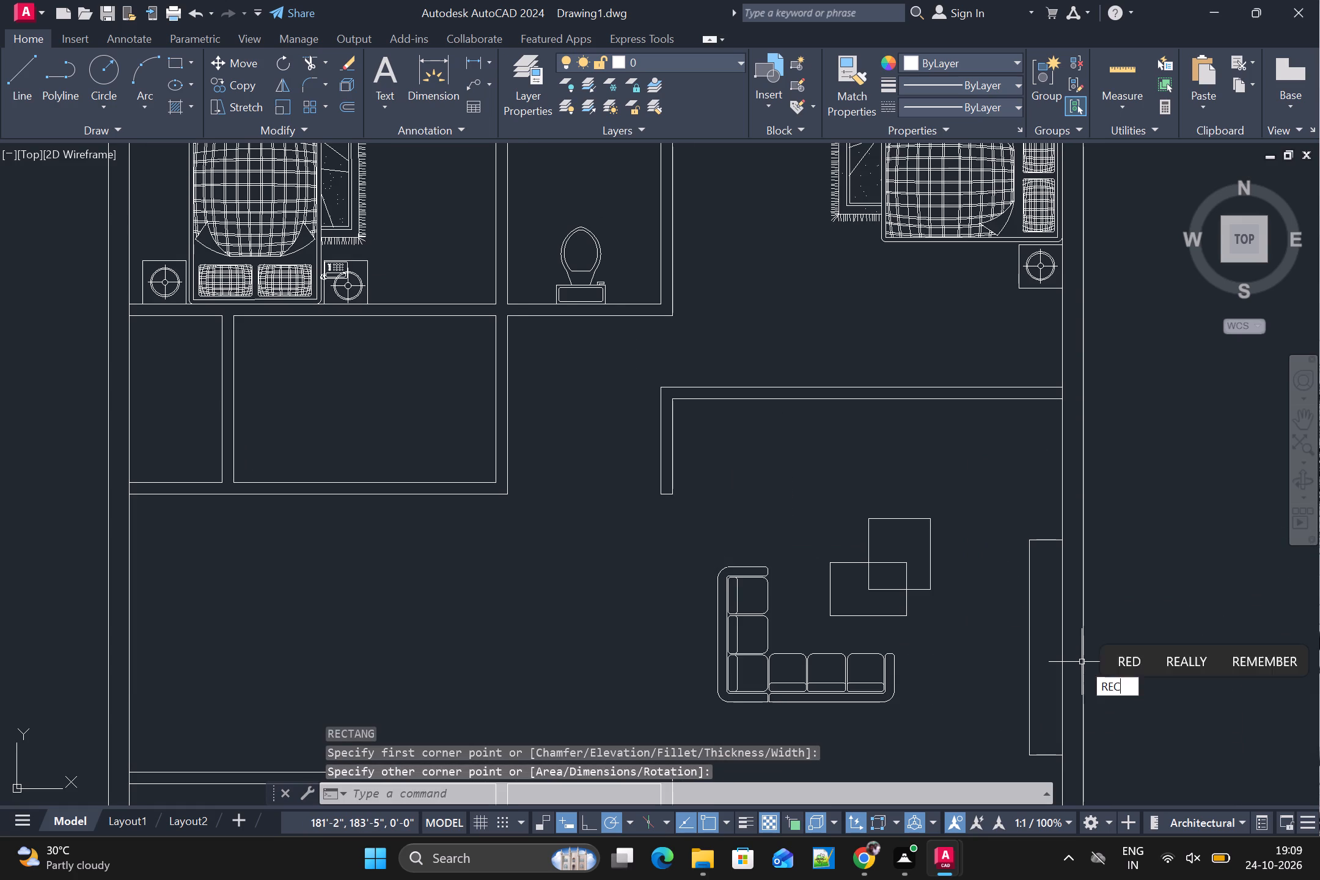
{"action": "key", "text": "space"}
{"action": "left_click", "coordinate": [1063, 578]}
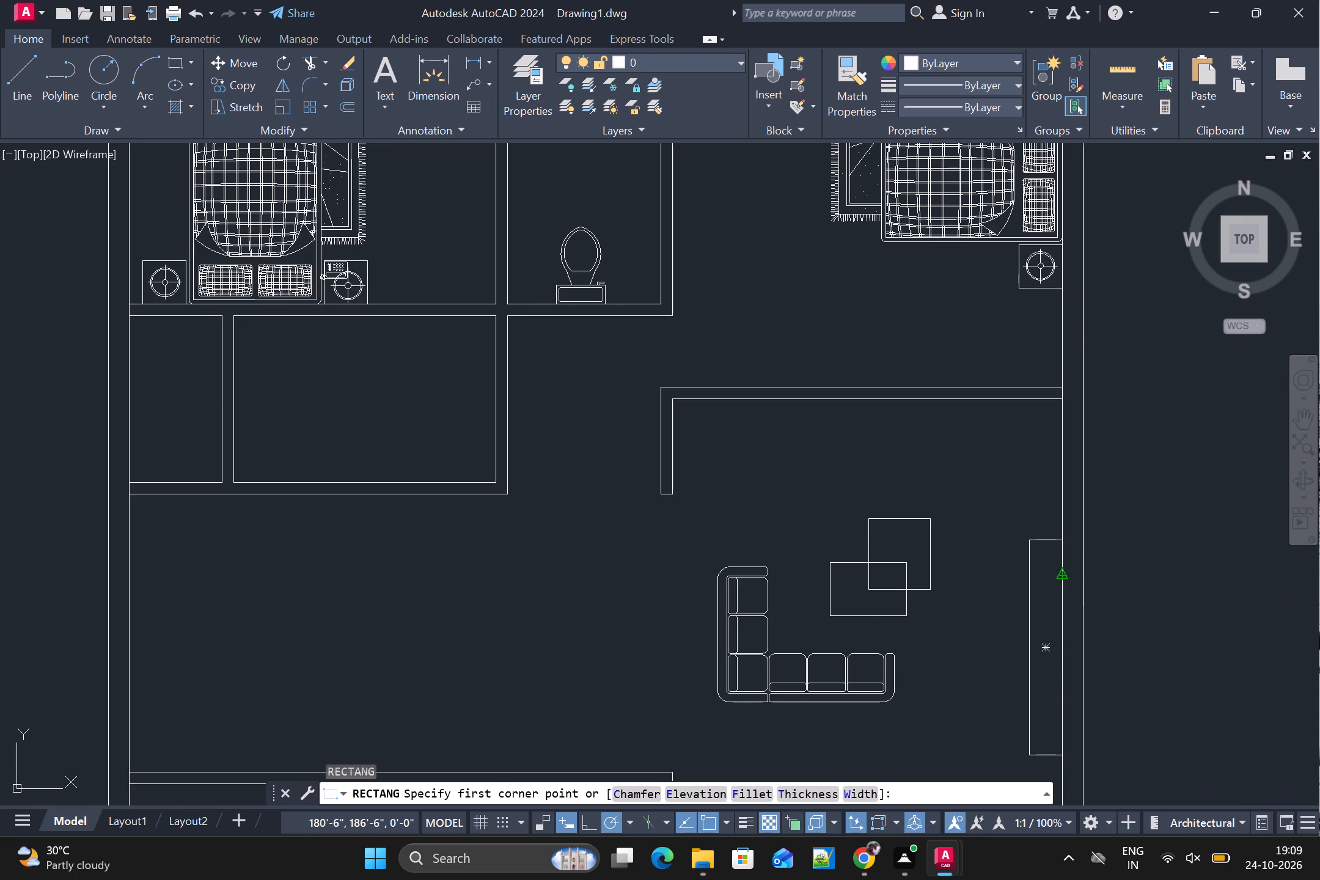
{"action": "left_click", "coordinate": [1045, 731]}
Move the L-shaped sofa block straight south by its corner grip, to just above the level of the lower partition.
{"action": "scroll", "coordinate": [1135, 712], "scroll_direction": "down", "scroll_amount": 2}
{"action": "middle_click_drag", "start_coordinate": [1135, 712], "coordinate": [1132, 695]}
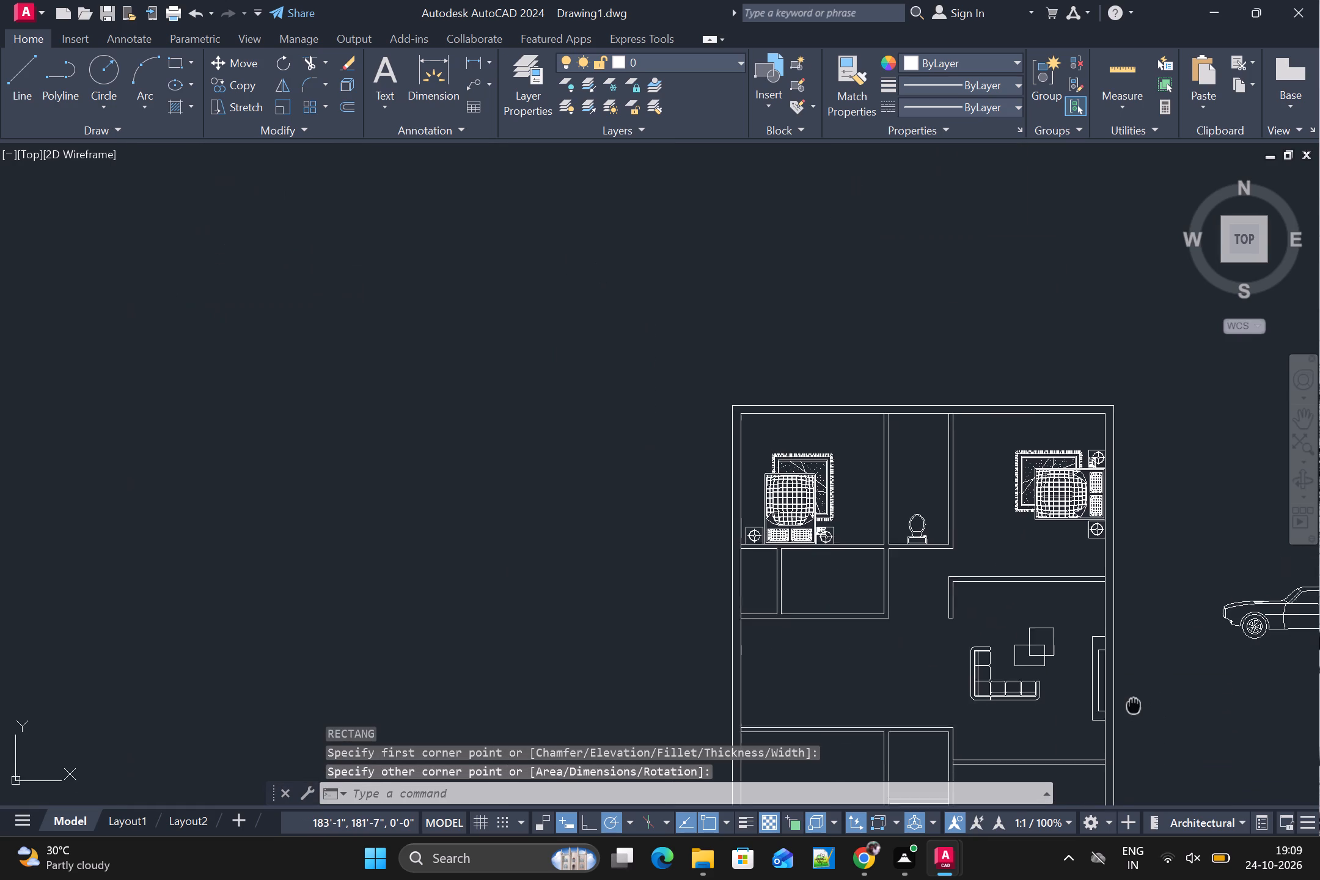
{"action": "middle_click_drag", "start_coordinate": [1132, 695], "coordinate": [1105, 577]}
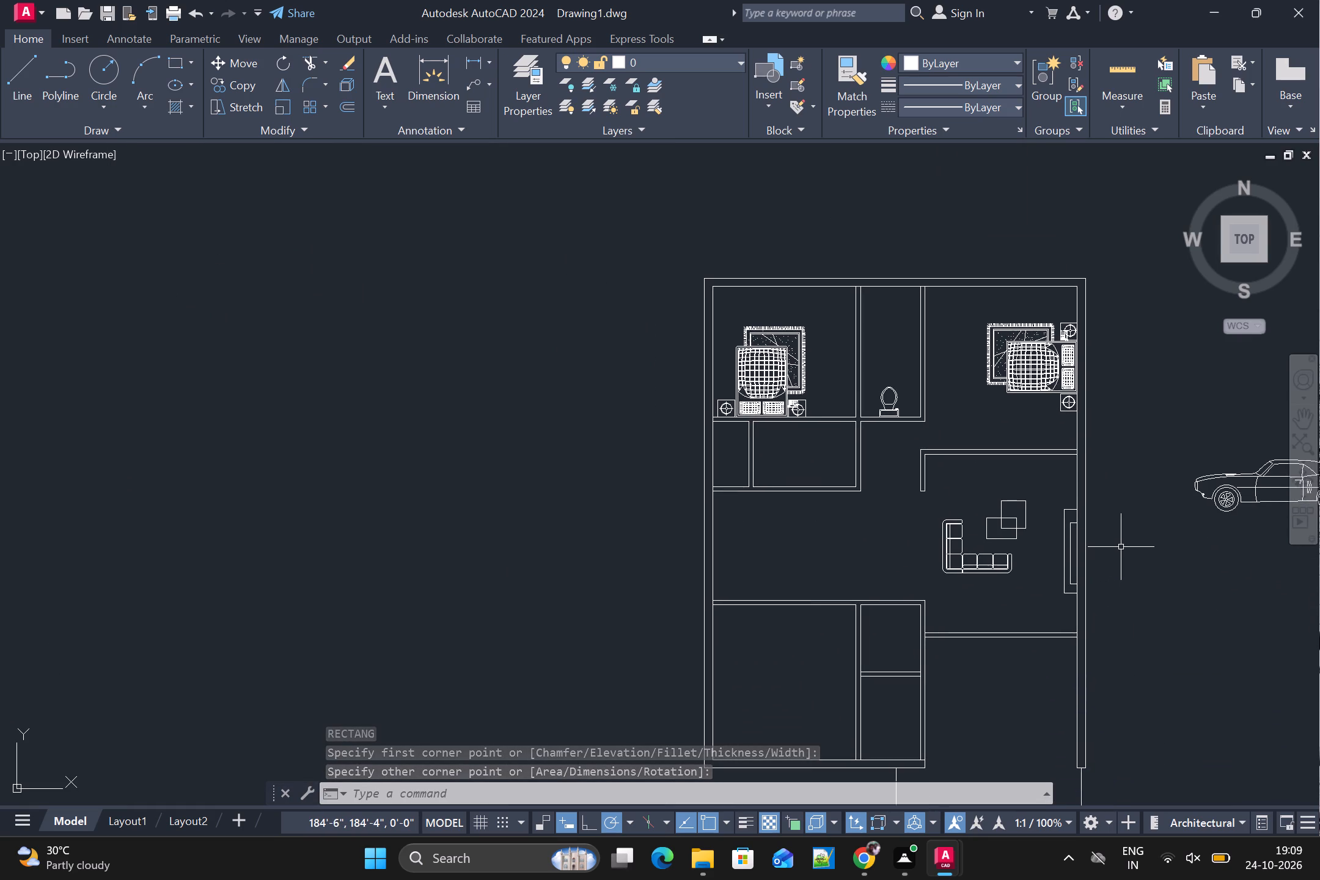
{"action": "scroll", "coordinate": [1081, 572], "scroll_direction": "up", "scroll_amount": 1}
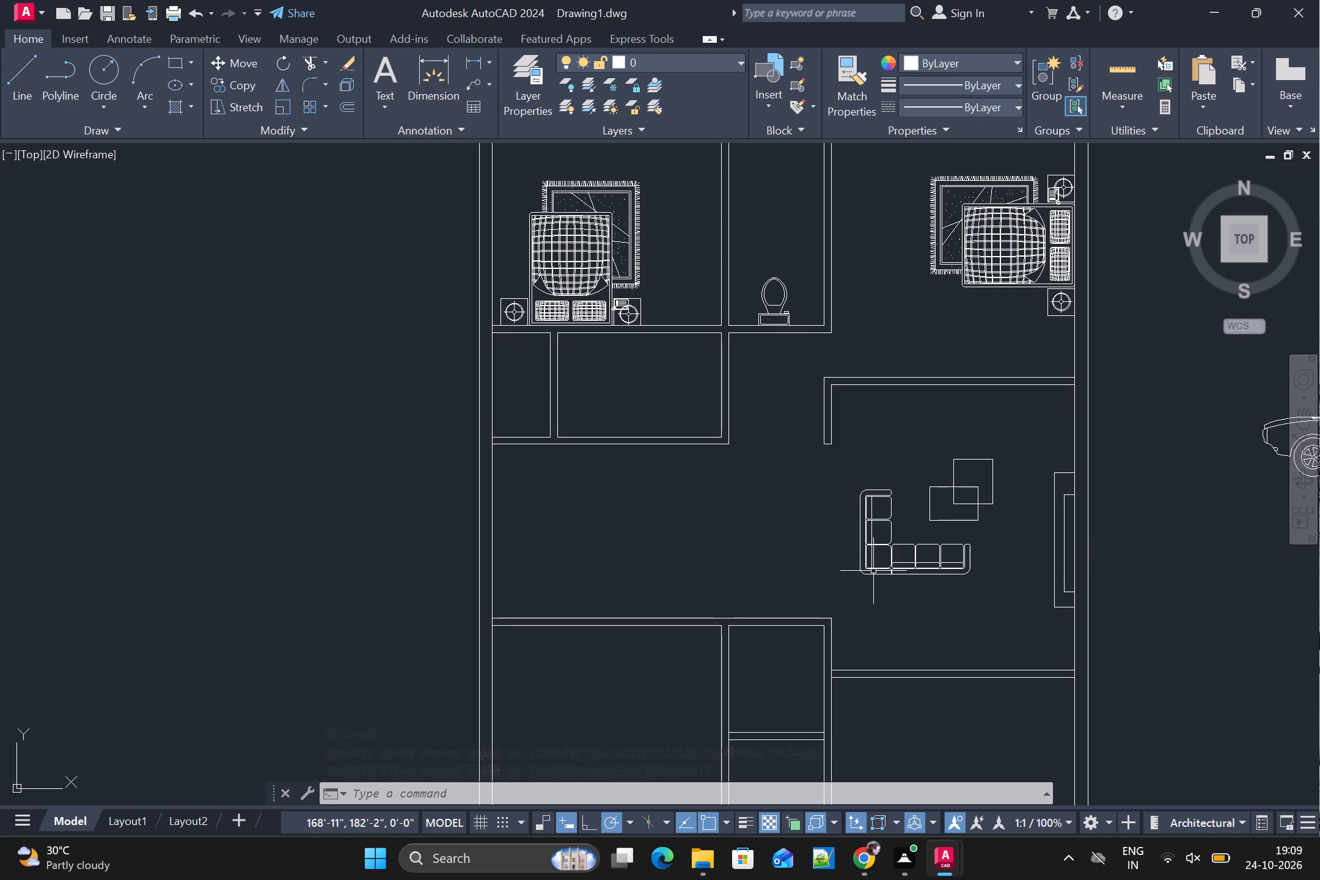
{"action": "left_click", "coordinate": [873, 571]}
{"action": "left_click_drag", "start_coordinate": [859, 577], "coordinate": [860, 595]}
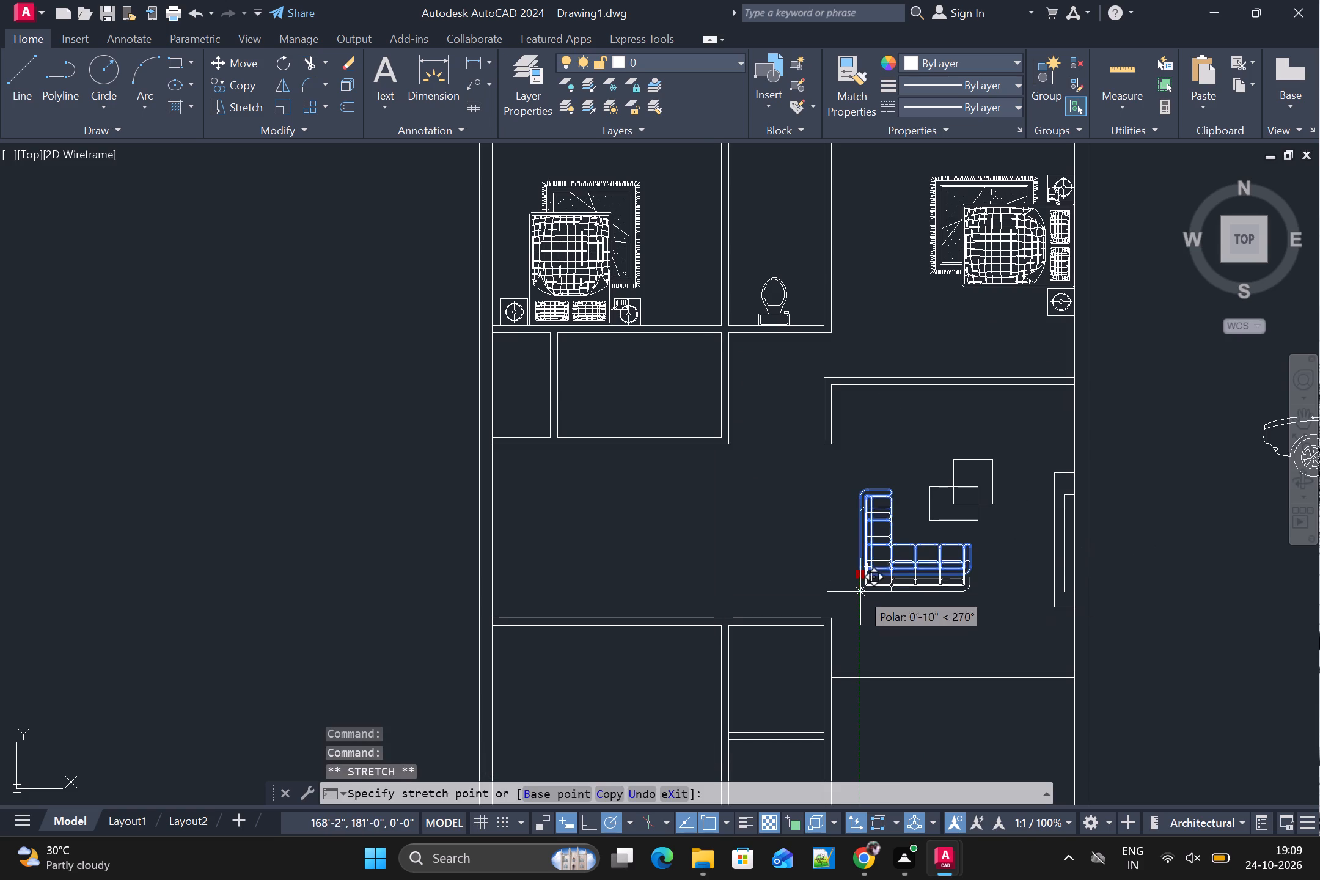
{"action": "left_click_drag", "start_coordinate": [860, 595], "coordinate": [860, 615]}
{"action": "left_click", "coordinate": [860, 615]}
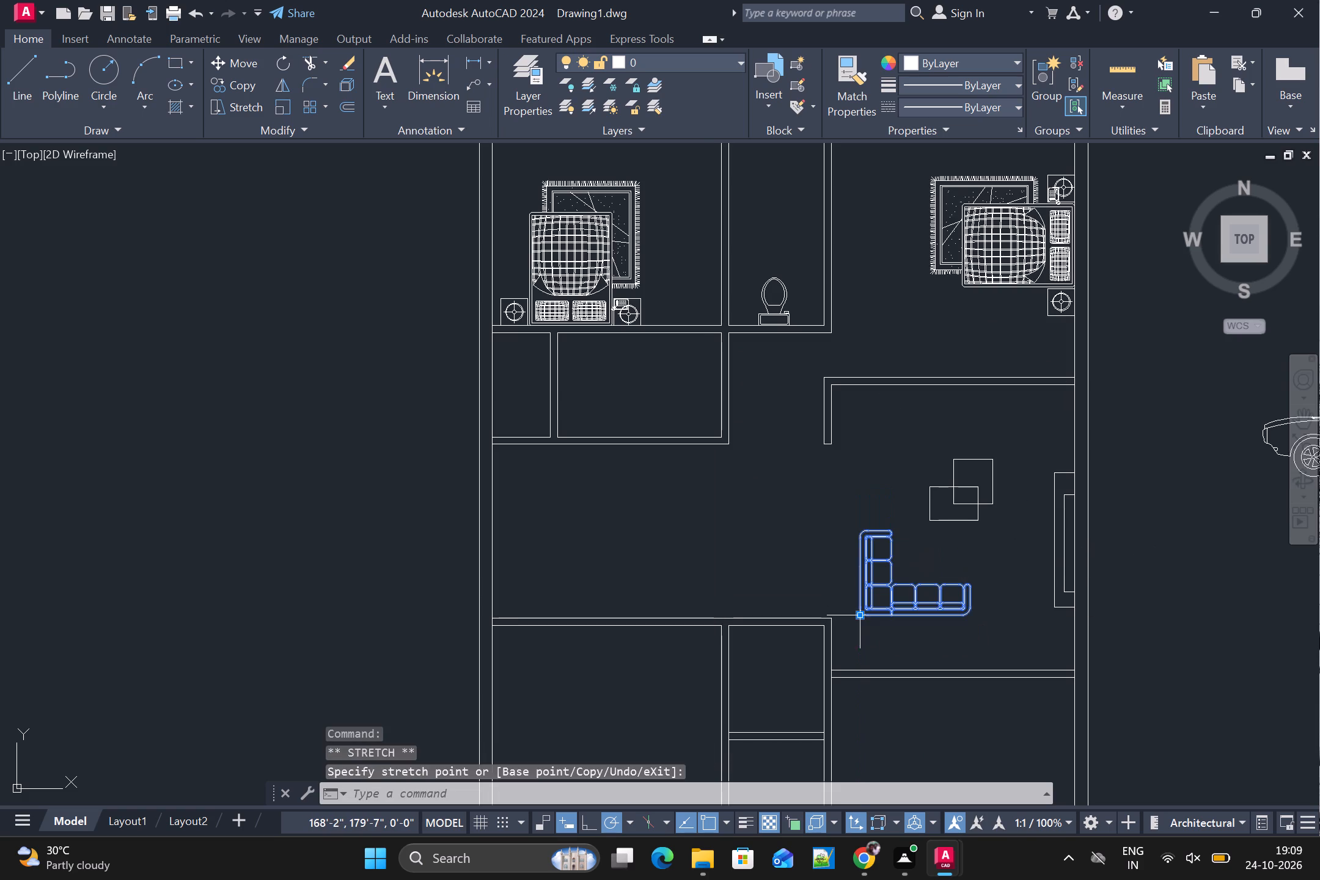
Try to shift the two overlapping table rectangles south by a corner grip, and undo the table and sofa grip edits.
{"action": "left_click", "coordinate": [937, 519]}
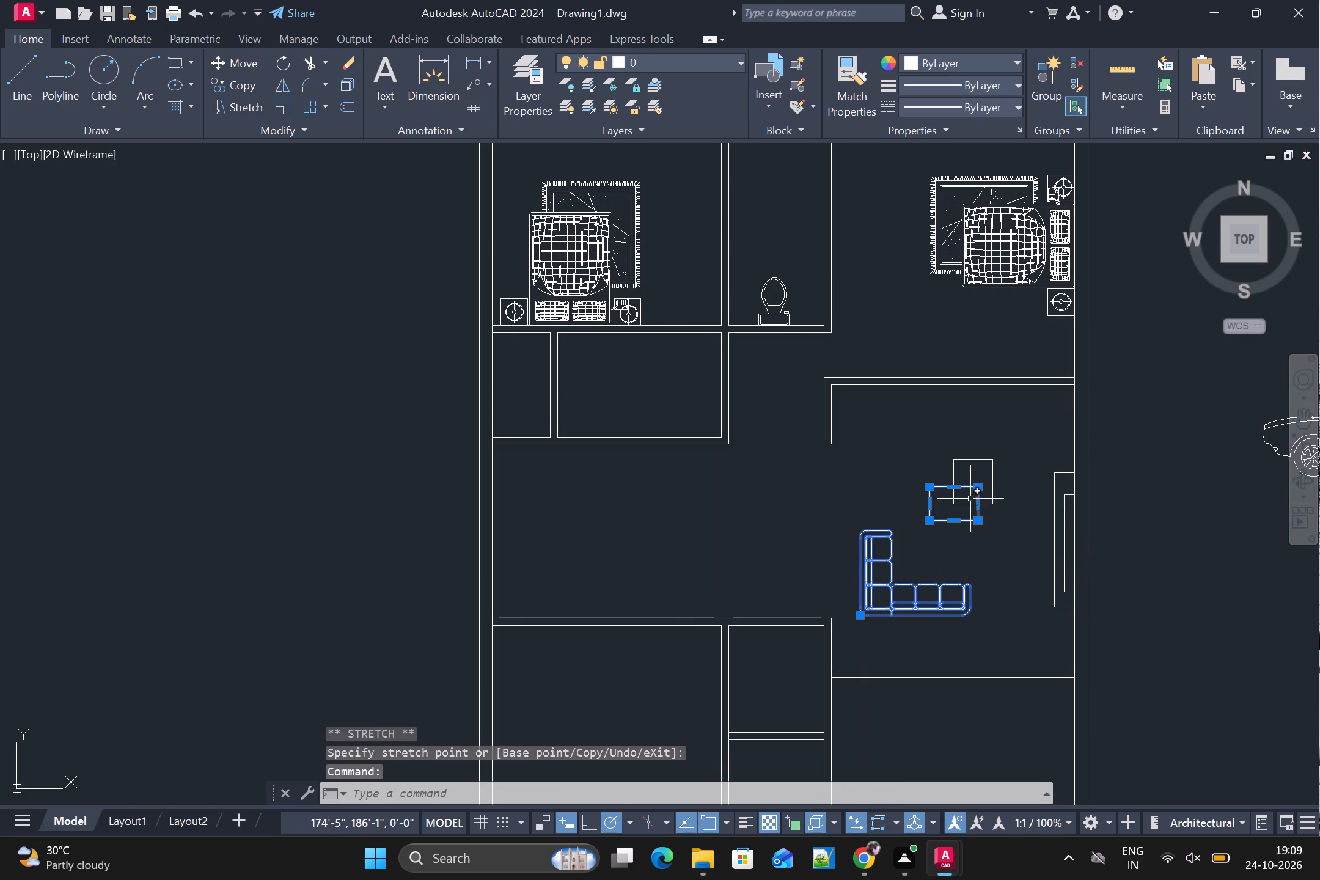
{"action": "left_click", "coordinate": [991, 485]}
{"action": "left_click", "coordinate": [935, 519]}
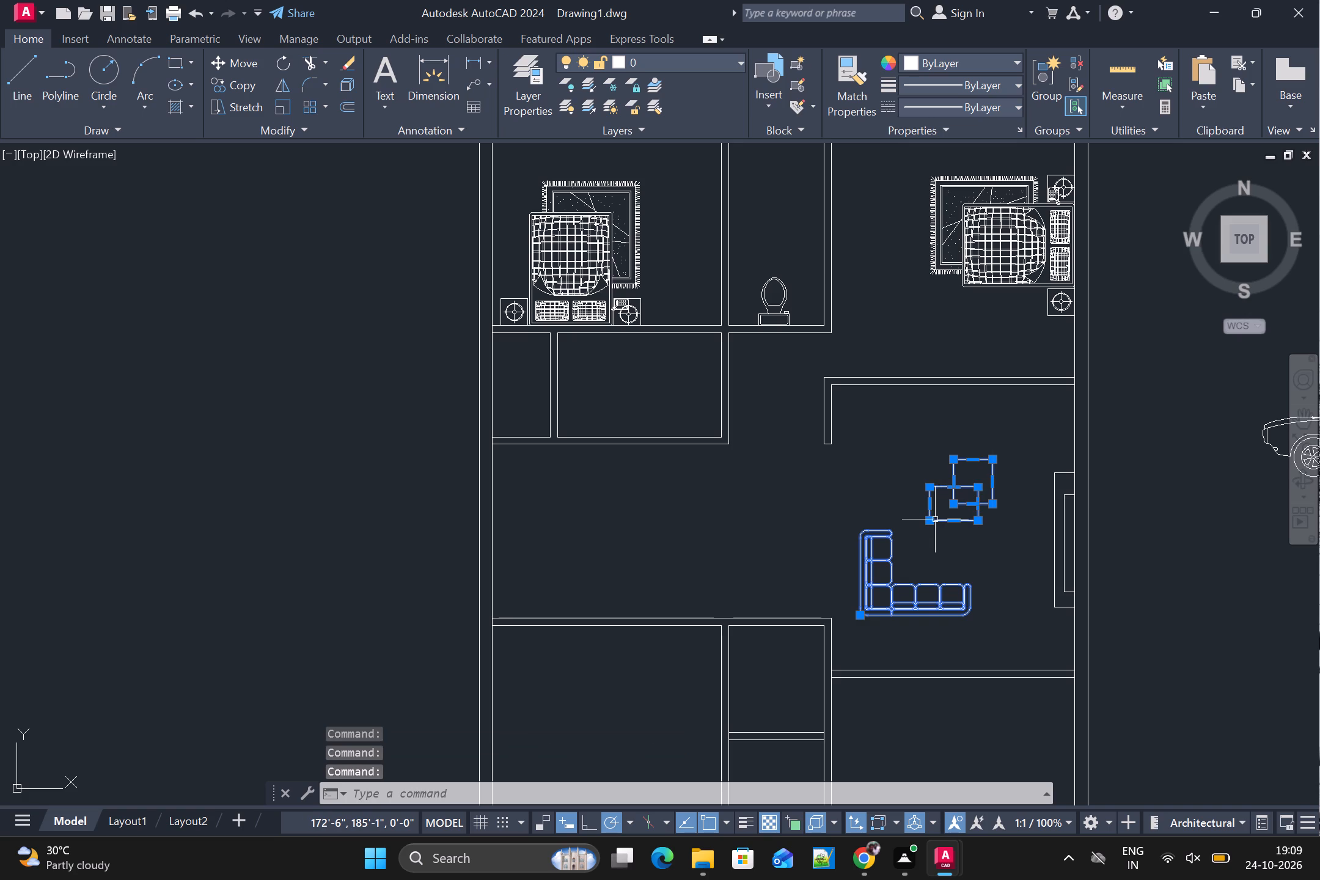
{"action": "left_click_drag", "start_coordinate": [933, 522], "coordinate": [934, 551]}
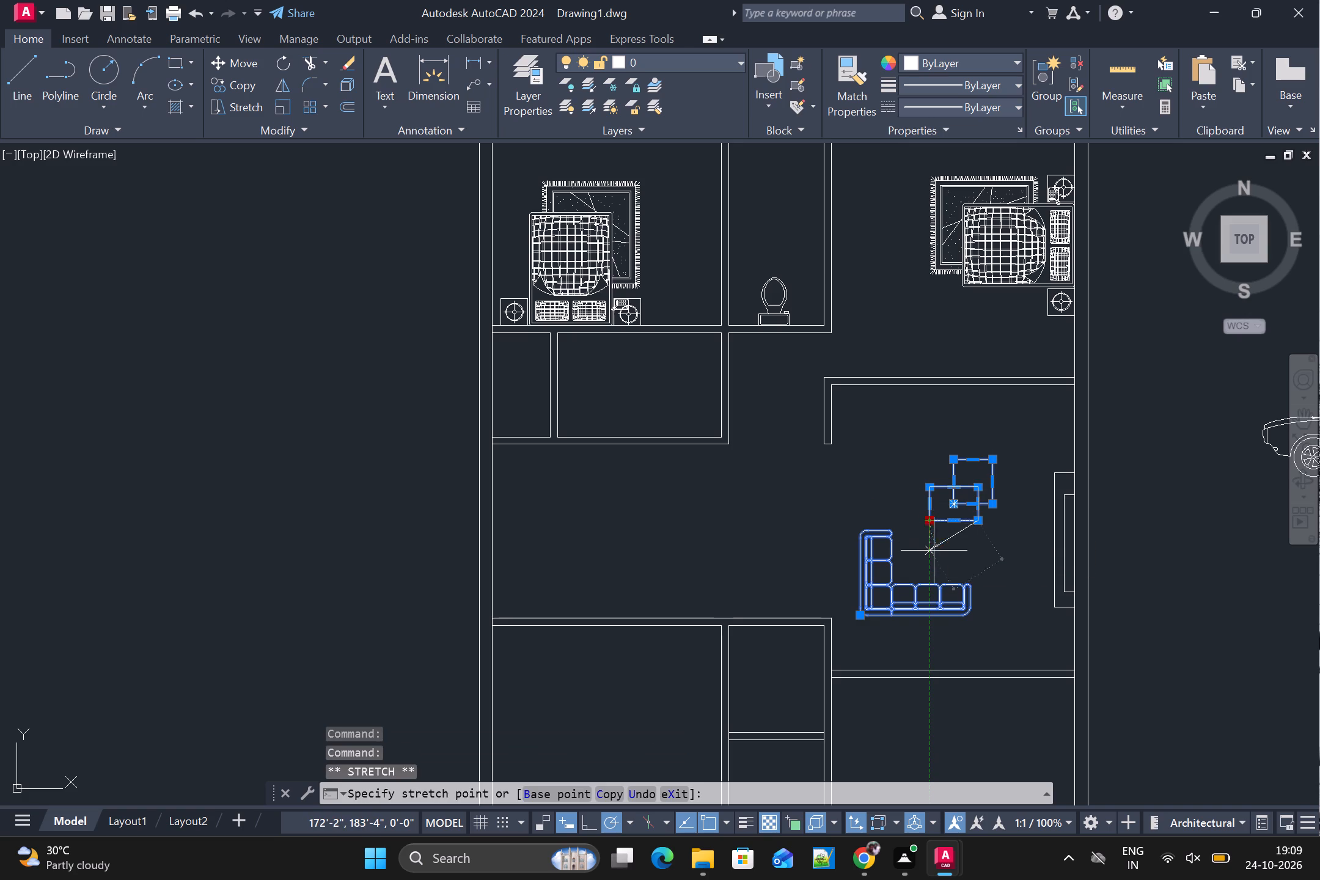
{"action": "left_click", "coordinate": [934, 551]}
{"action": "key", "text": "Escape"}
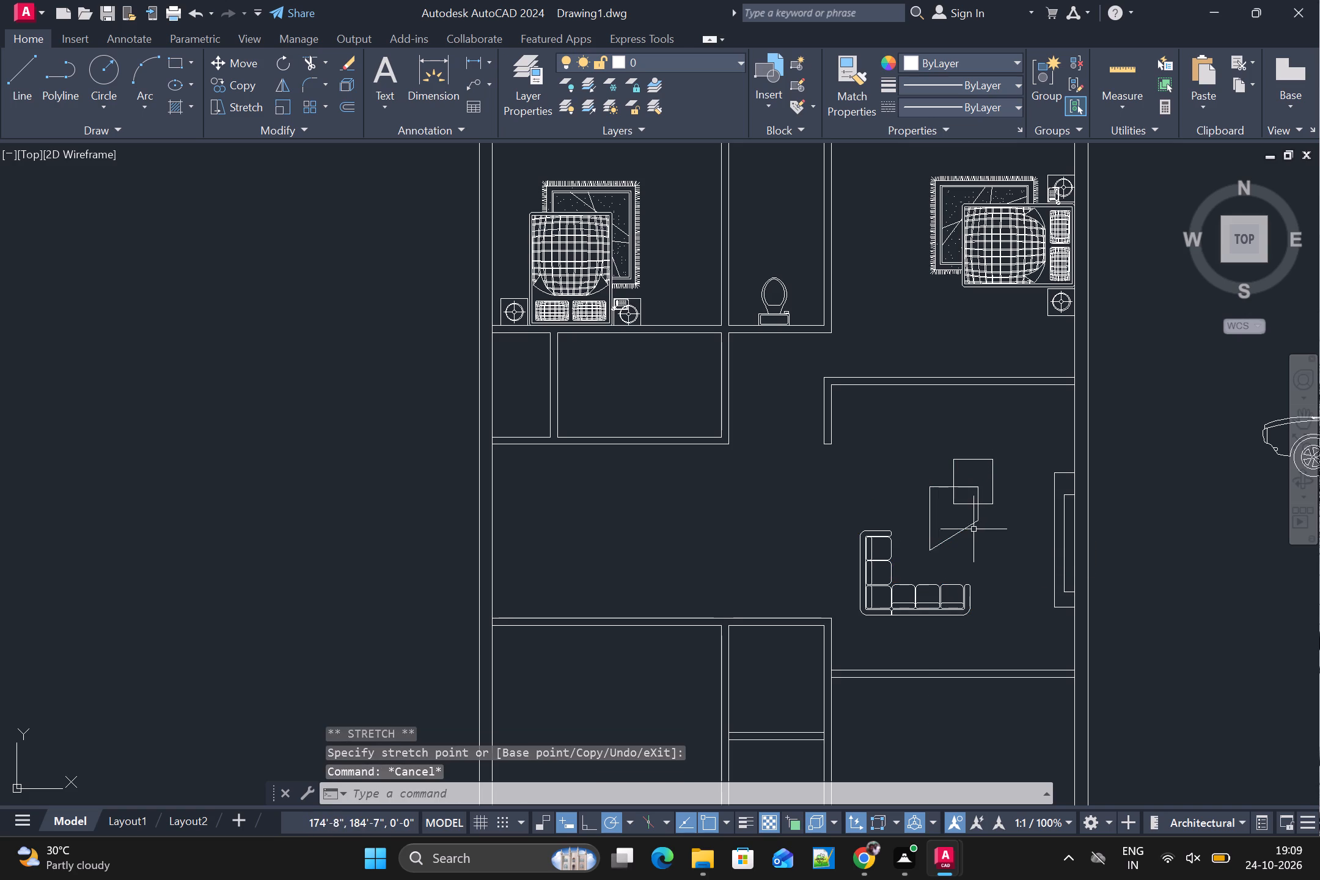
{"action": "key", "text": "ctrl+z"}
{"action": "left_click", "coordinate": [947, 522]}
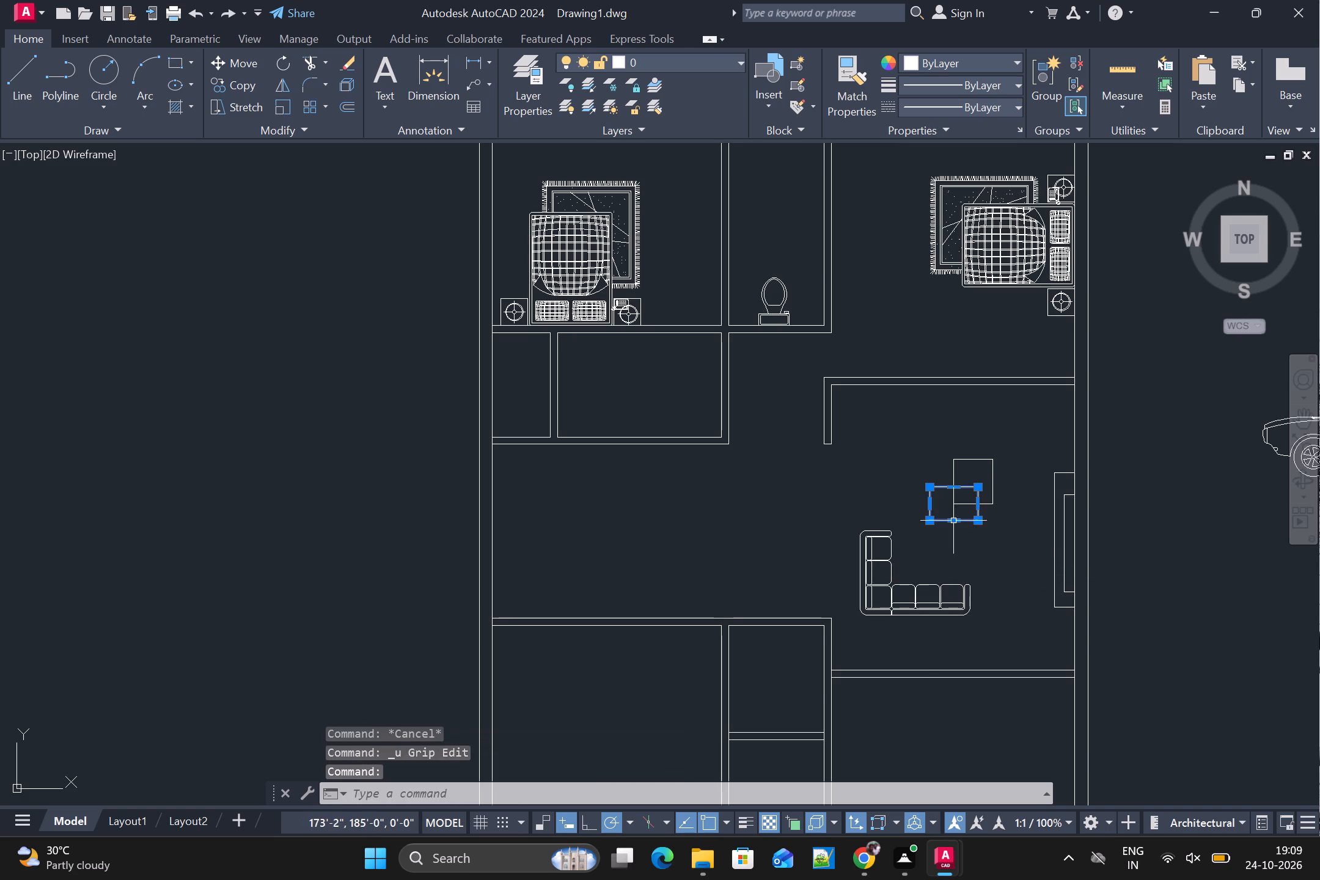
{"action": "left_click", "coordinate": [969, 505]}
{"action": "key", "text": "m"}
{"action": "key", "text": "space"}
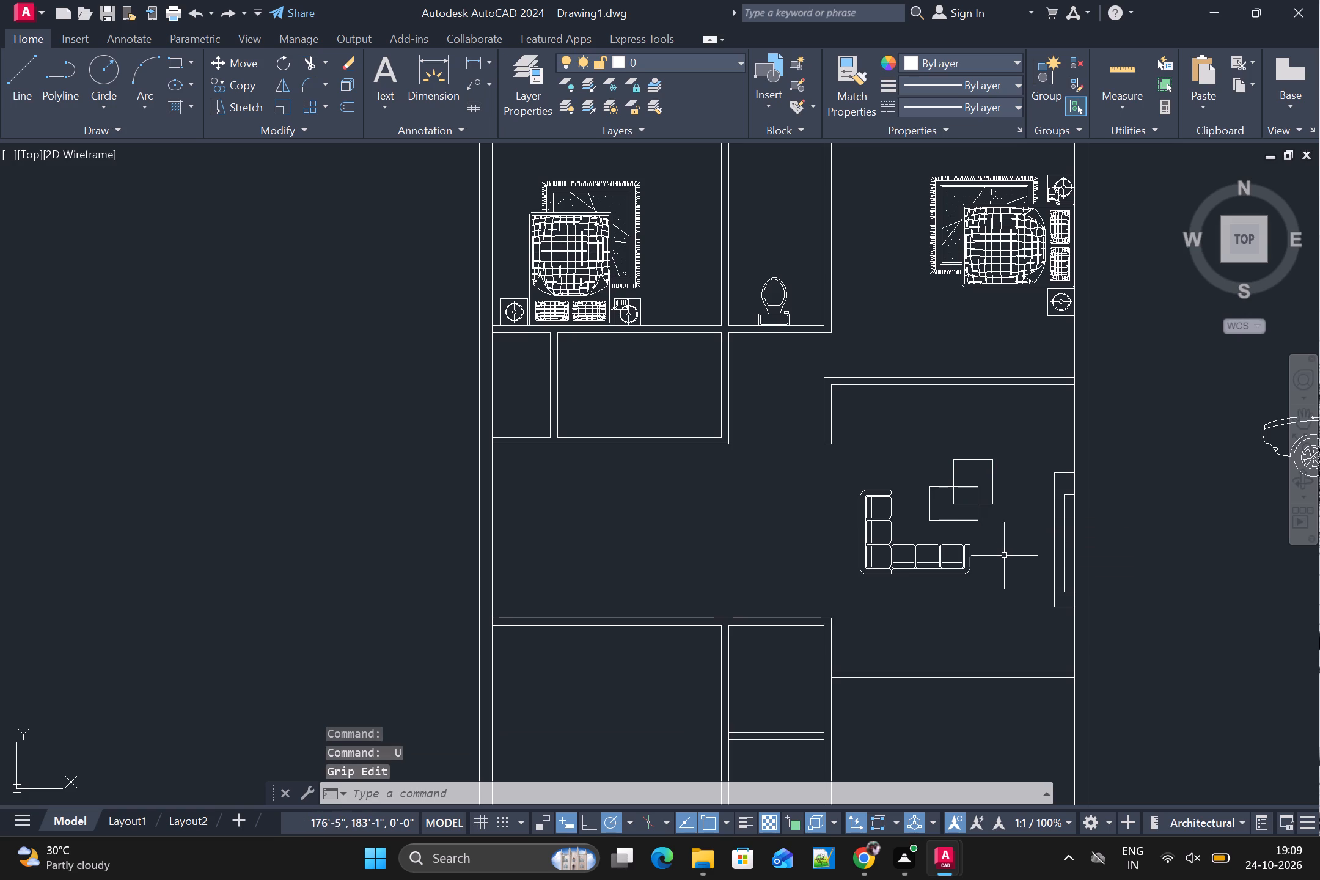
Move the L-shaped sofa block south by about 2' within the living area.
{"action": "left_click", "coordinate": [863, 566]}
{"action": "left_click_drag", "start_coordinate": [866, 576], "coordinate": [865, 602]}
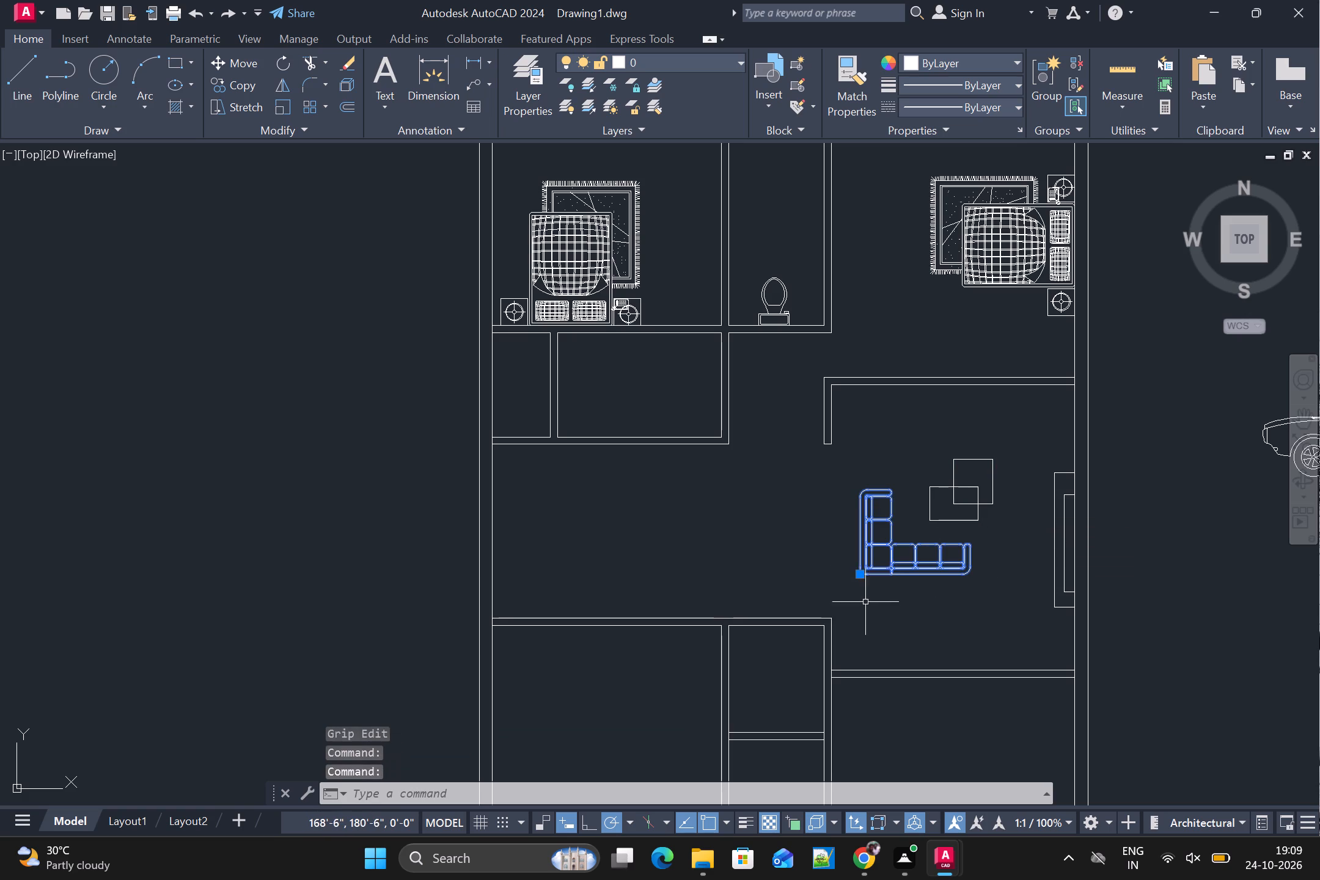
{"action": "left_click_drag", "start_coordinate": [865, 602], "coordinate": [865, 614]}
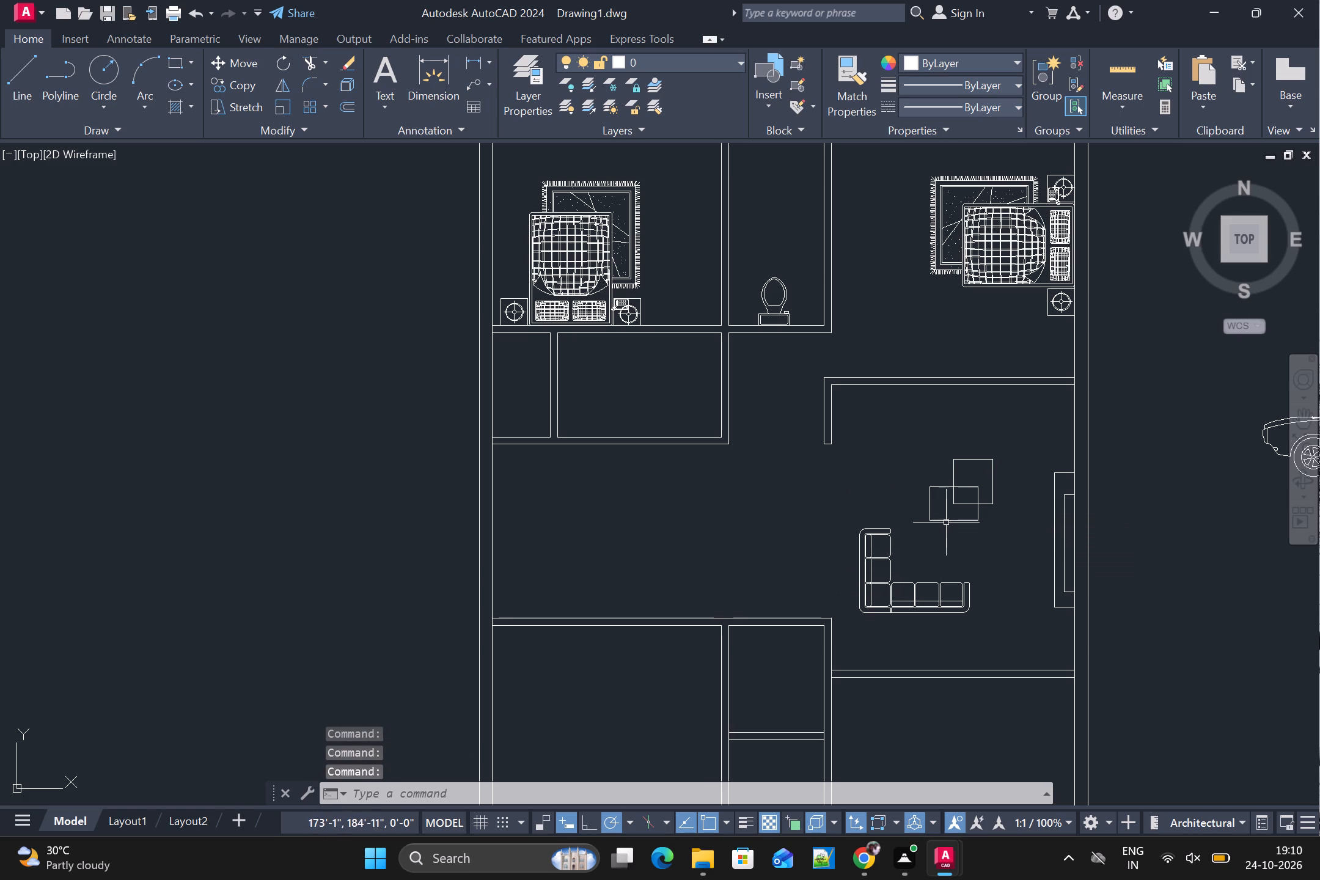
Move both overlapping table rectangles together, south and slightly west, into the inner corner of the L-shaped sofa.
{"action": "left_click", "coordinate": [947, 521]}
{"action": "left_click", "coordinate": [996, 495]}
{"action": "left_click", "coordinate": [991, 494]}
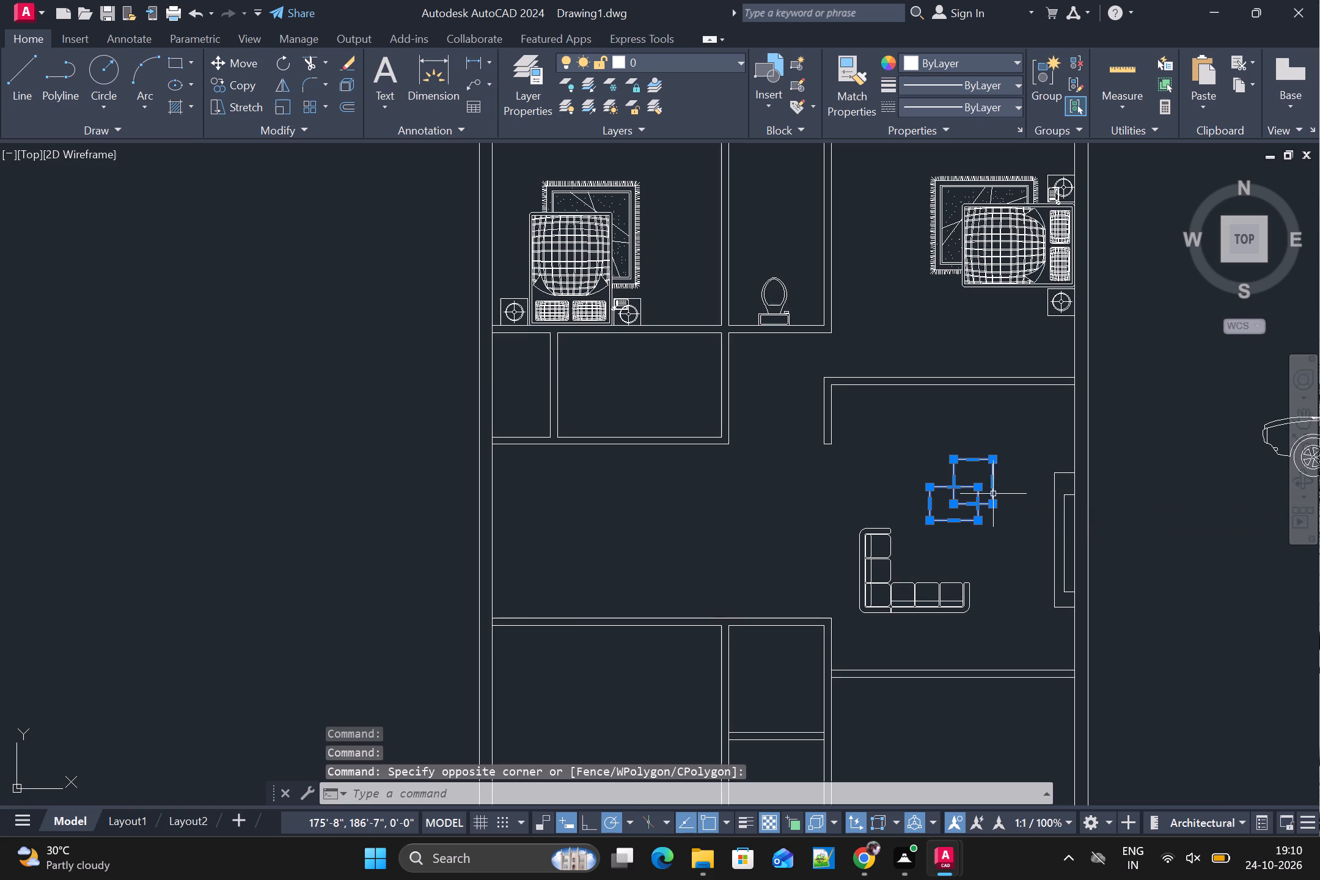
{"action": "key", "text": "m"}
{"action": "key", "text": "space"}
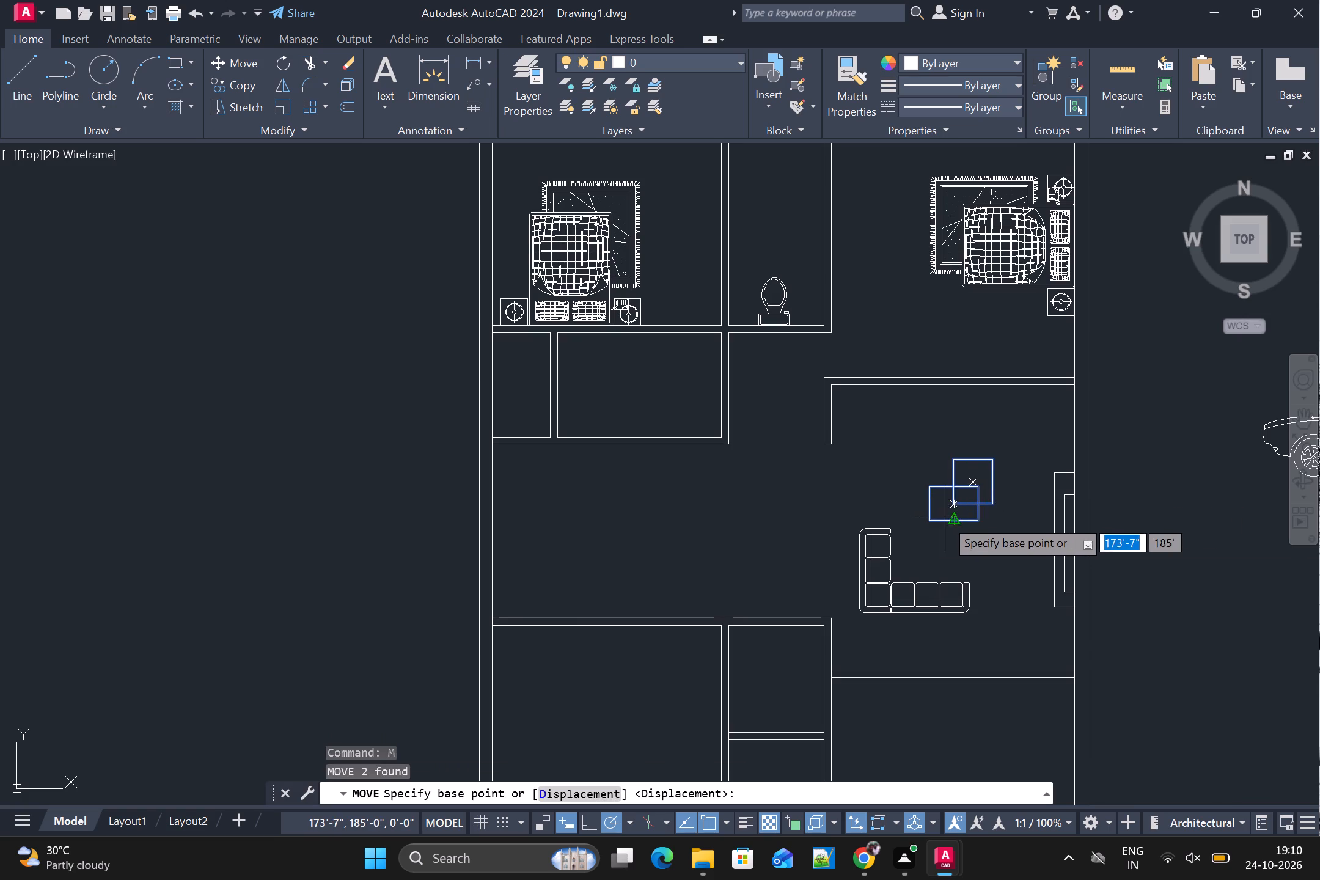
{"action": "left_click", "coordinate": [945, 518]}
{"action": "left_click", "coordinate": [941, 562]}
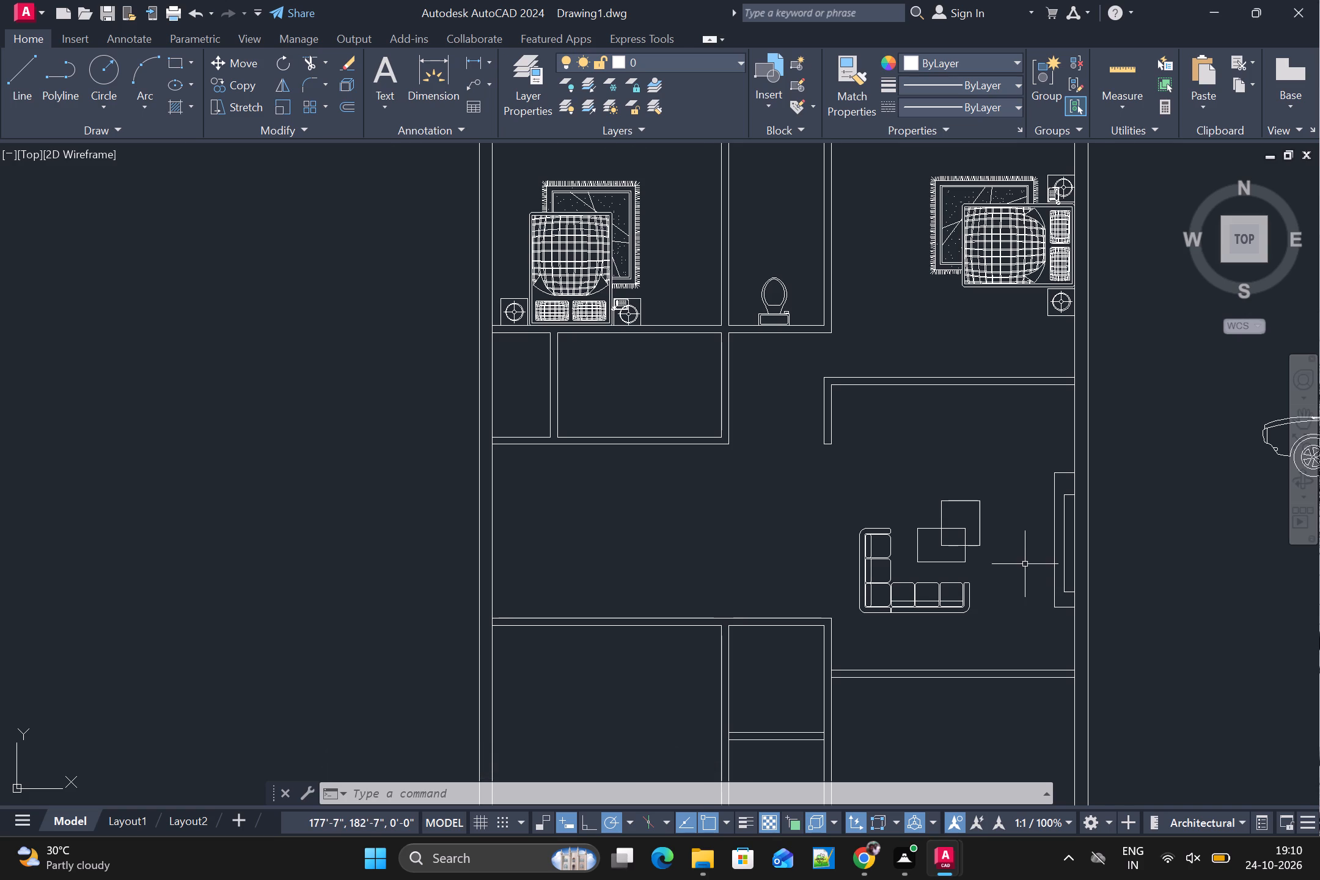
Review the furnished floor plan, from the bedrooms and living area to the front rooms and the car beside the house.
{"action": "scroll", "coordinate": [1025, 564], "scroll_direction": "up", "scroll_amount": 1}
{"action": "scroll", "coordinate": [1018, 572], "scroll_direction": "down", "scroll_amount": 1}
{"action": "scroll", "coordinate": [931, 379], "scroll_direction": "down", "scroll_amount": 2}
{"action": "scroll", "coordinate": [890, 343], "scroll_direction": "up", "scroll_amount": 1}
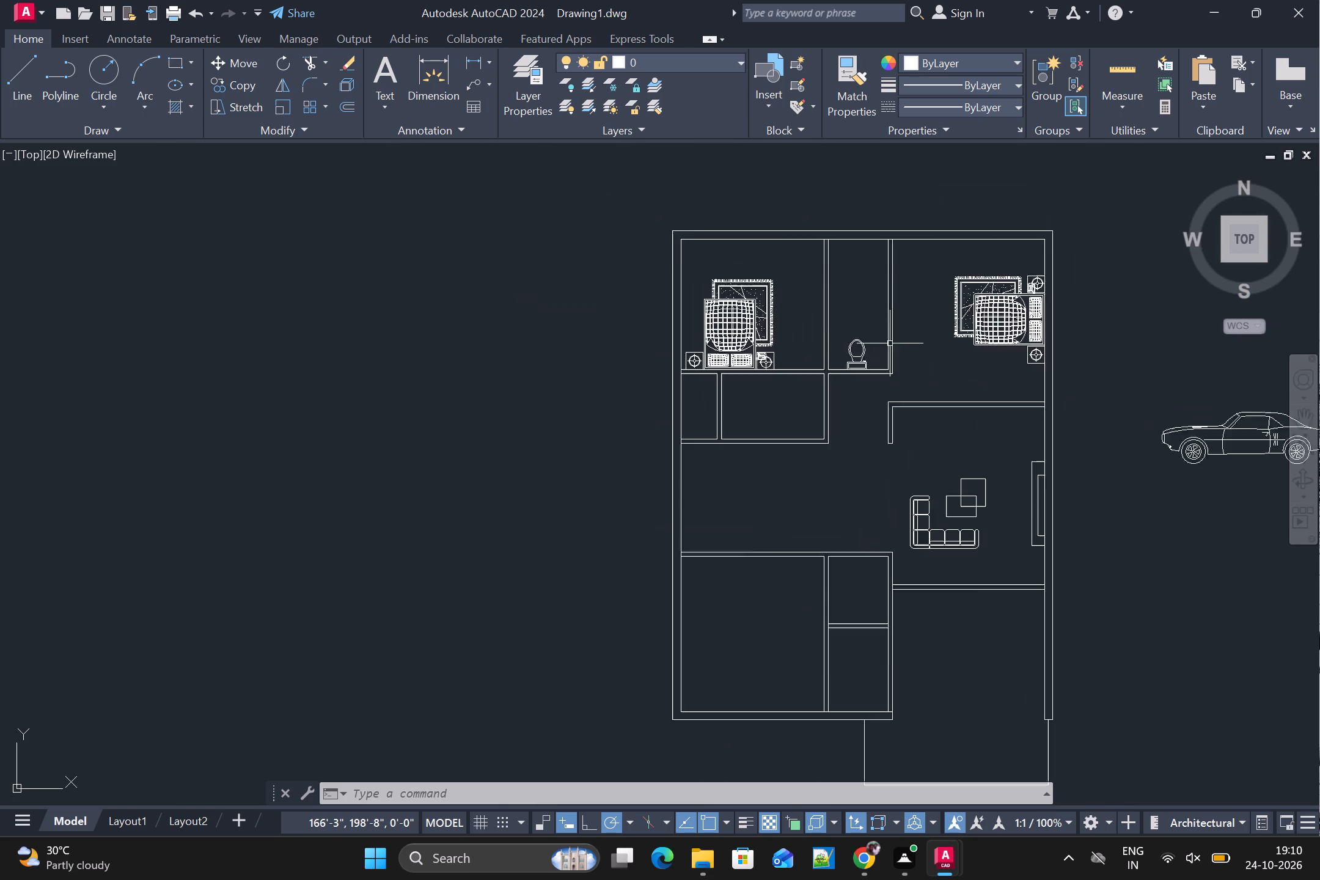
{"action": "scroll", "coordinate": [890, 343], "scroll_direction": "up", "scroll_amount": 1}
{"action": "middle_click_drag", "start_coordinate": [893, 441], "coordinate": [914, 436]}
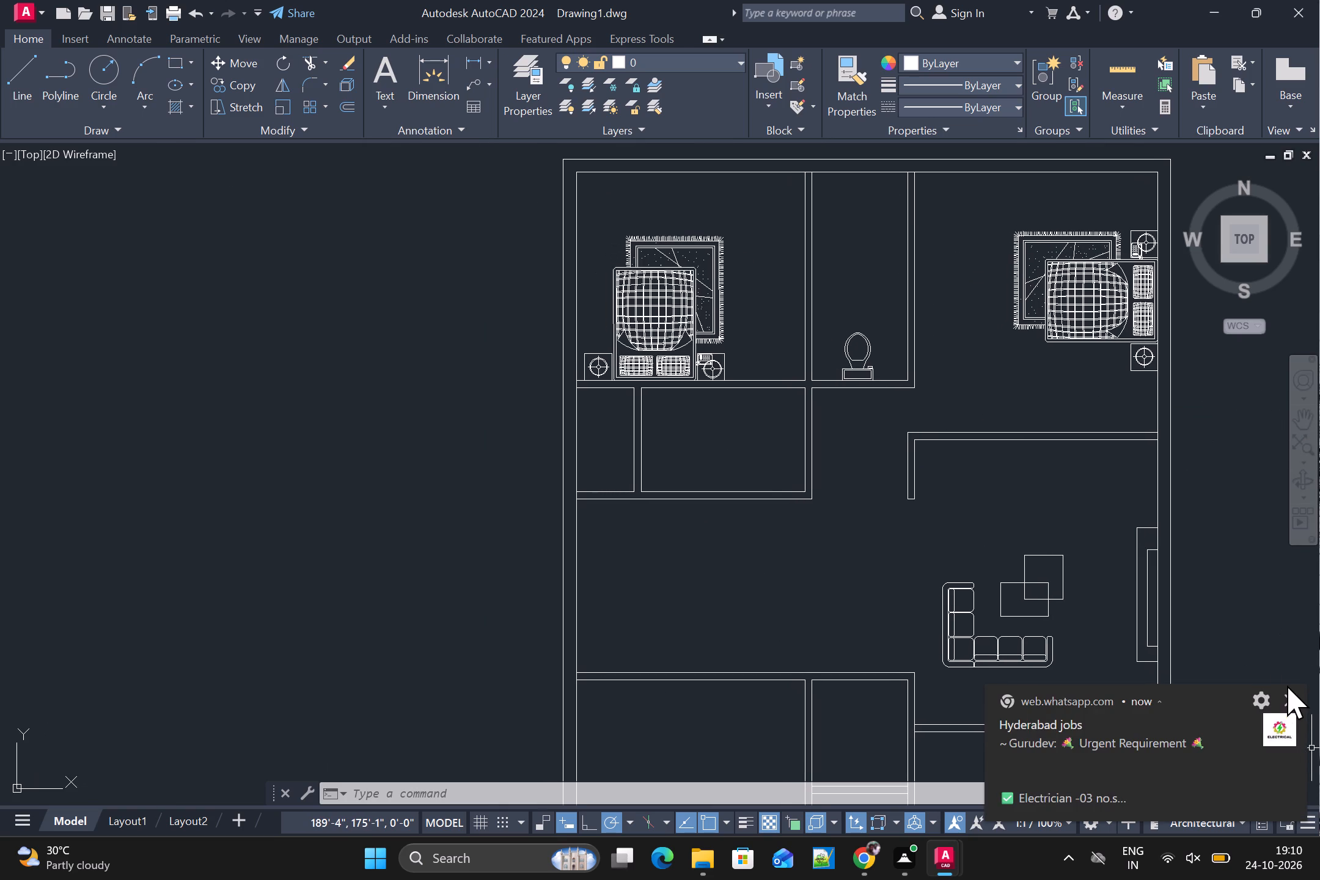
{"action": "left_click", "coordinate": [1290, 694]}
{"action": "middle_click_drag", "start_coordinate": [1226, 688], "coordinate": [1222, 689]}
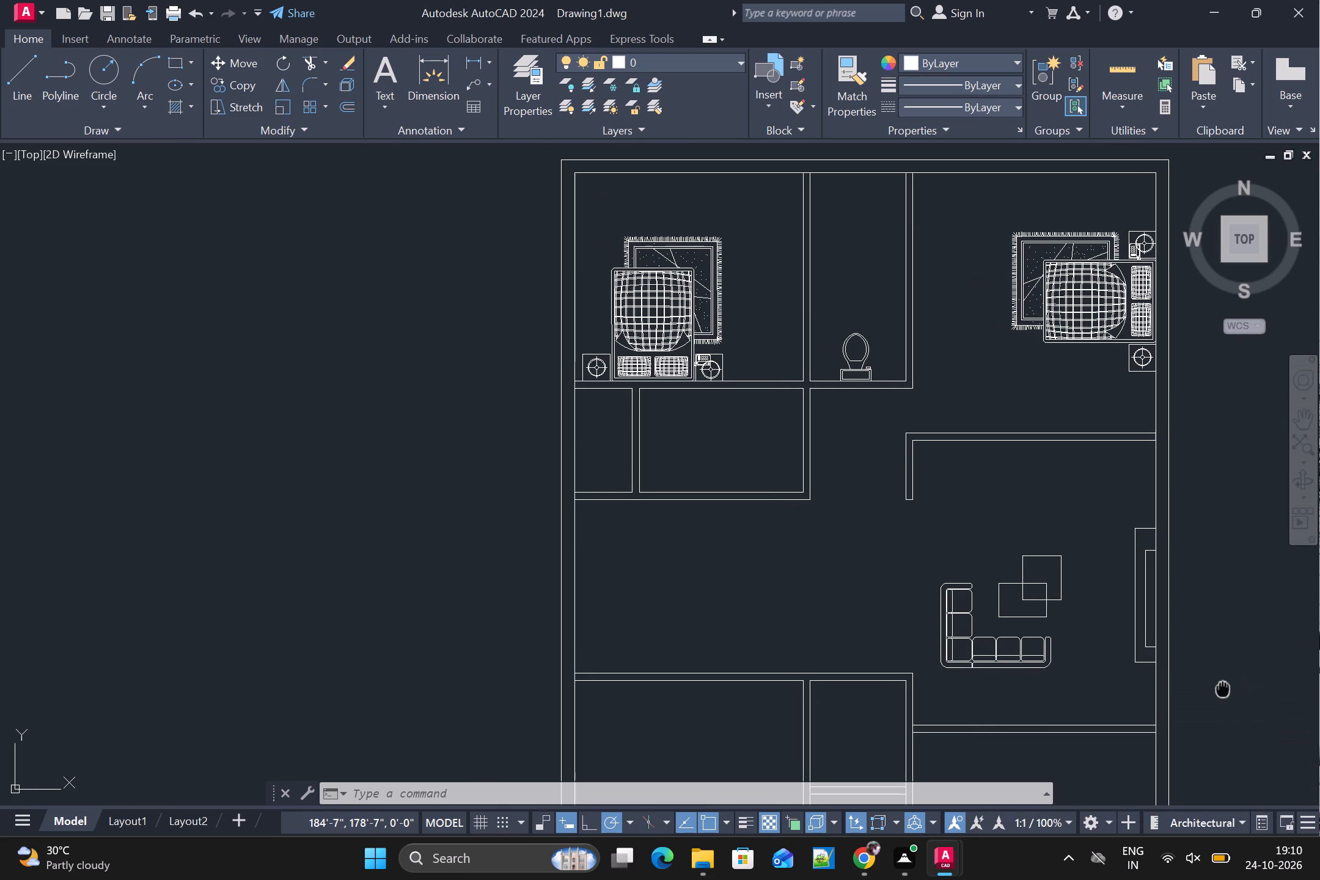
{"action": "middle_click_drag", "start_coordinate": [1222, 689], "coordinate": [1204, 695]}
{"action": "scroll", "coordinate": [1221, 643], "scroll_direction": "up", "scroll_amount": 1}
{"action": "scroll", "coordinate": [1228, 653], "scroll_direction": "down", "scroll_amount": 1}
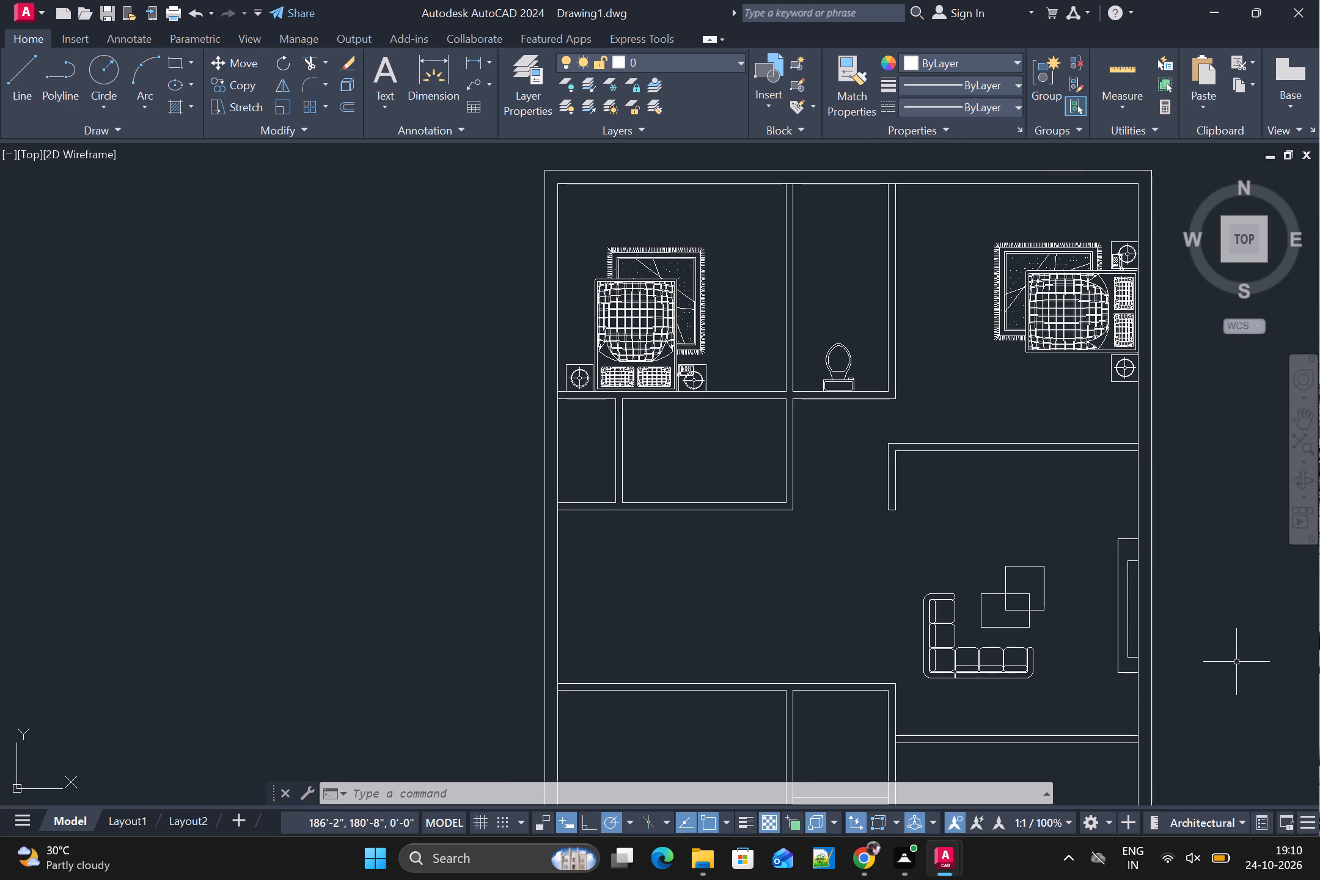
{"action": "scroll", "coordinate": [901, 277], "scroll_direction": "down", "scroll_amount": 2}
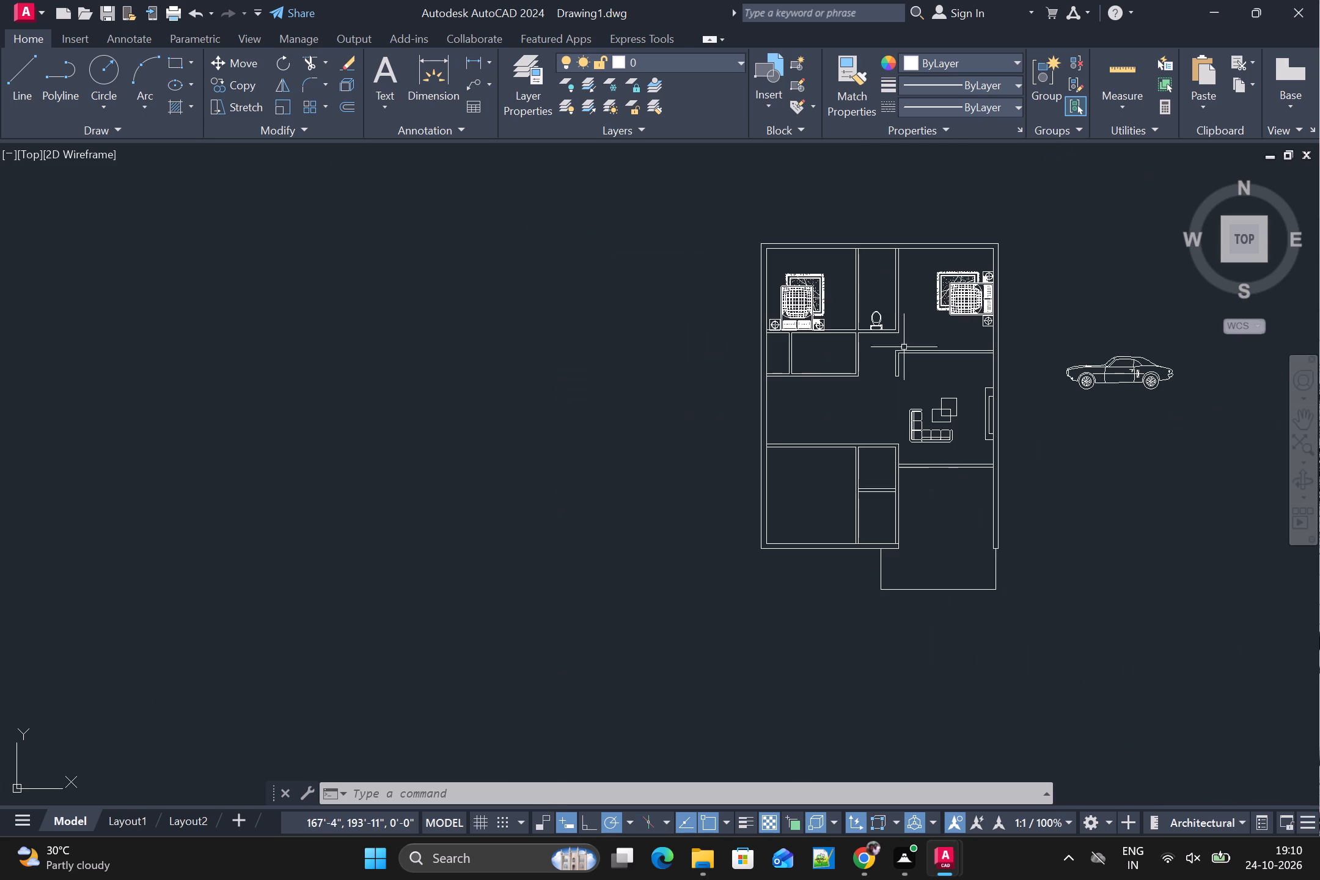
{"action": "scroll", "coordinate": [901, 351], "scroll_direction": "up", "scroll_amount": 1}
{"action": "scroll", "coordinate": [870, 447], "scroll_direction": "up", "scroll_amount": 1}
{"action": "scroll", "coordinate": [870, 463], "scroll_direction": "down", "scroll_amount": 1}
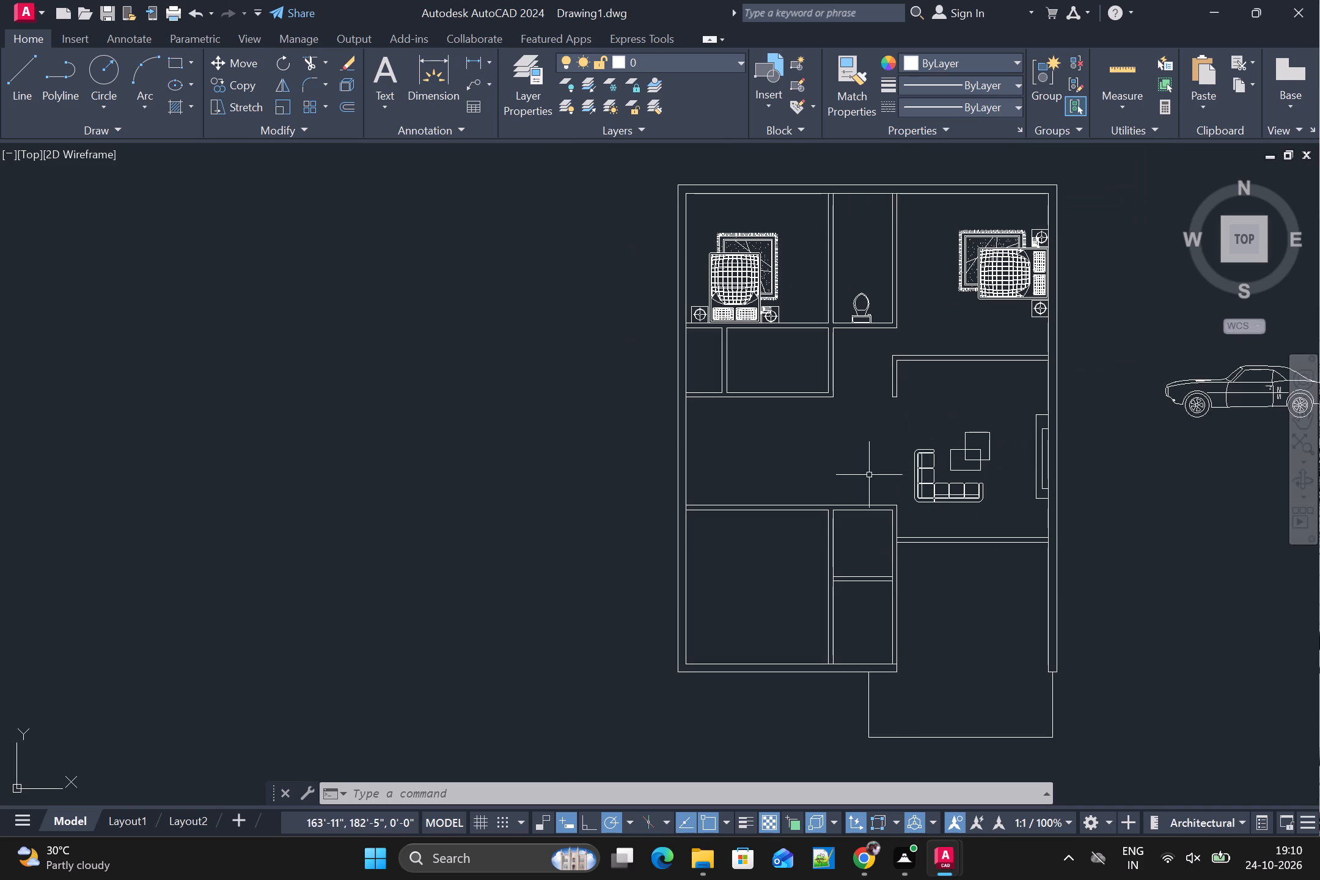
{"action": "scroll", "coordinate": [869, 475], "scroll_direction": "up", "scroll_amount": 1}
{"action": "scroll", "coordinate": [914, 479], "scroll_direction": "down", "scroll_amount": 1}
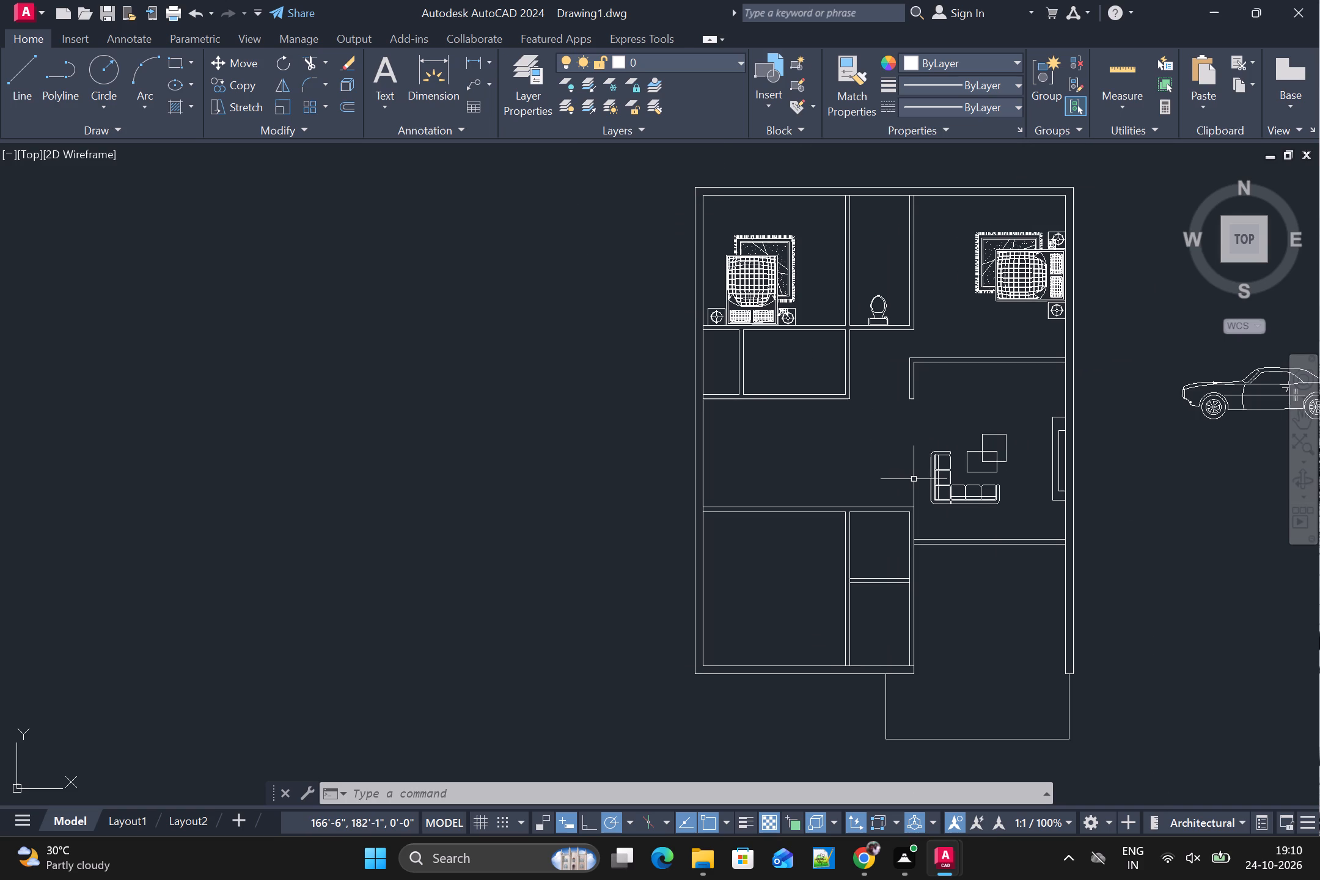
{"action": "scroll", "coordinate": [884, 488], "scroll_direction": "up", "scroll_amount": 1}
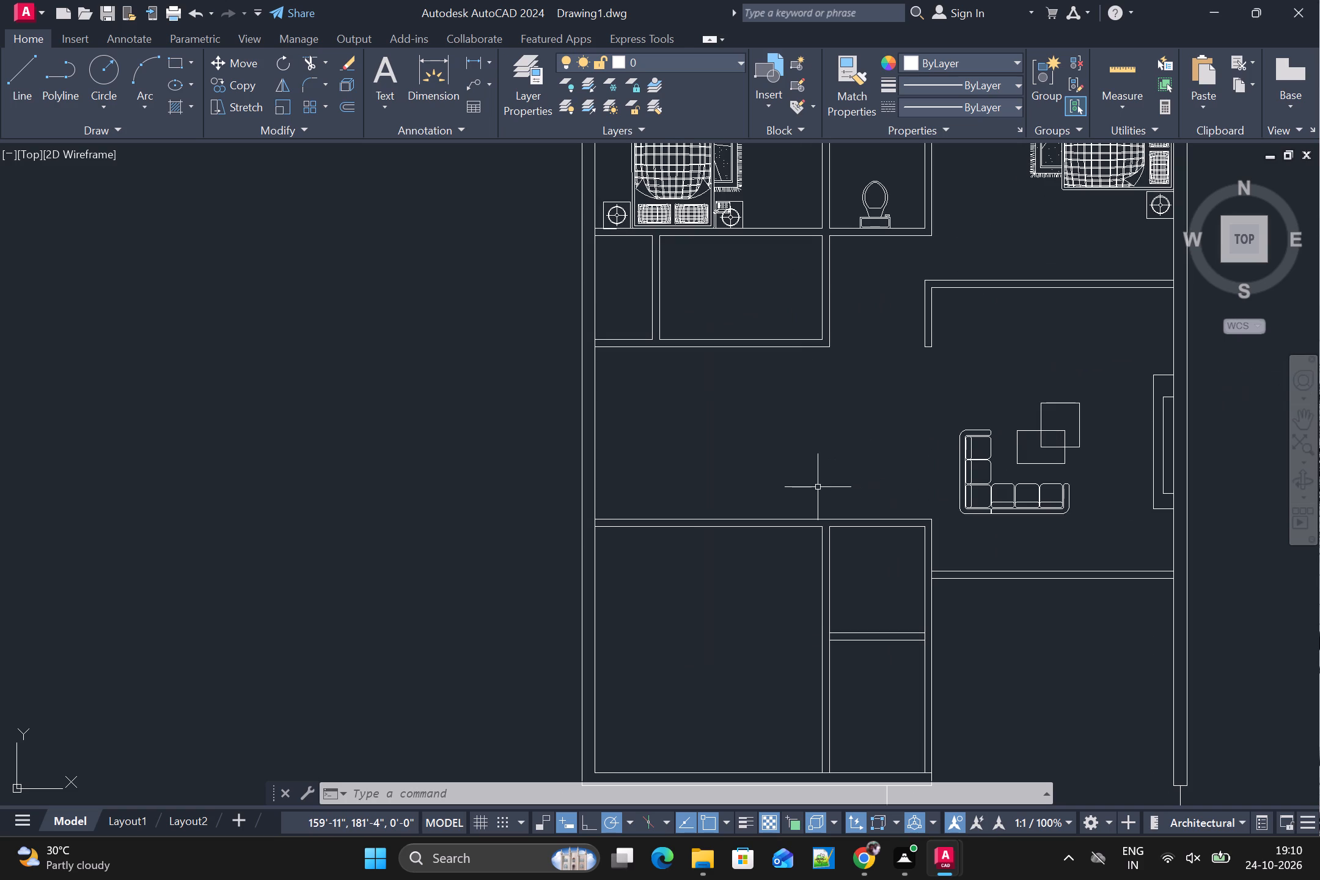
{"action": "scroll", "coordinate": [821, 486], "scroll_direction": "down", "scroll_amount": 1}
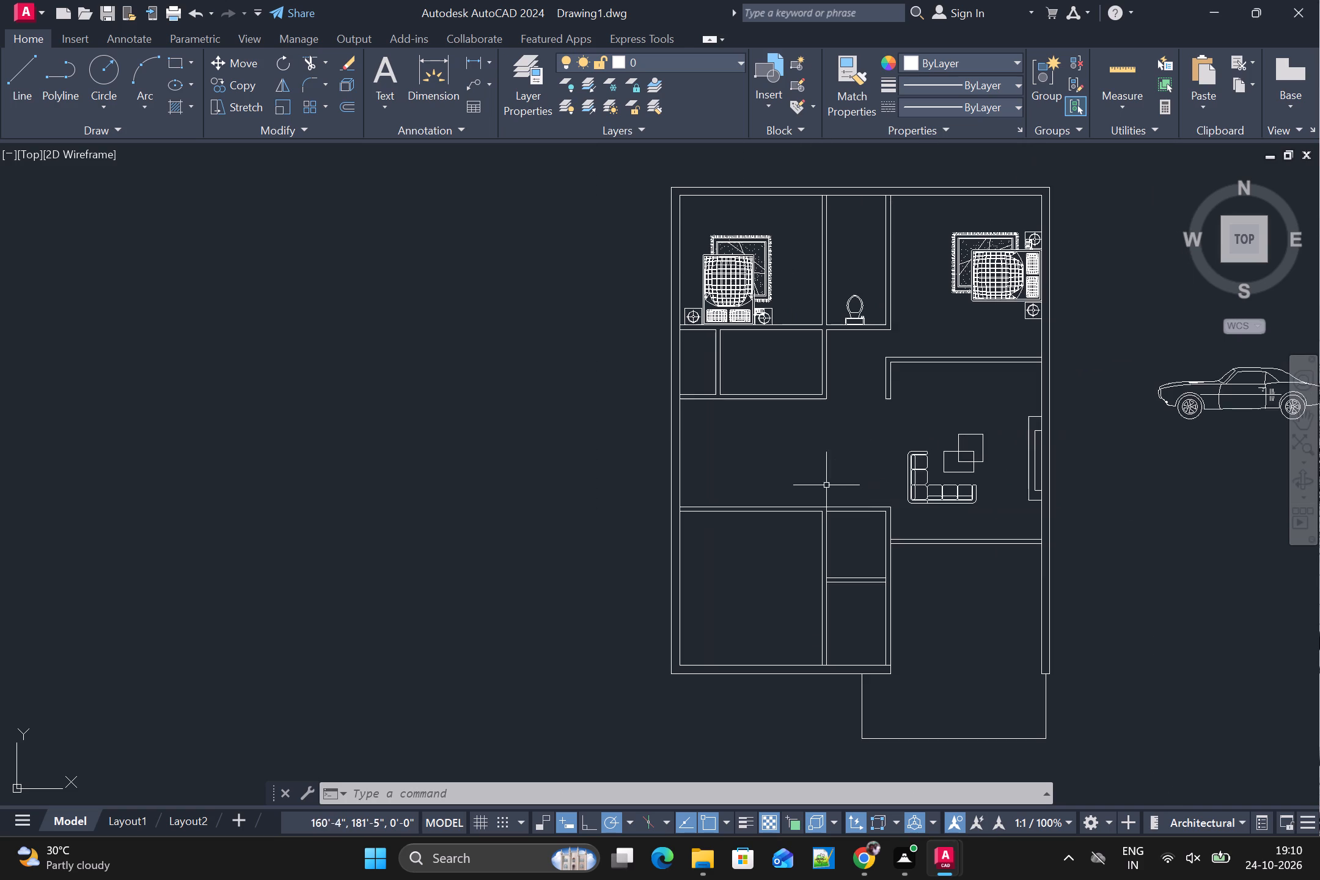
{"action": "middle_click_drag", "start_coordinate": [882, 483], "coordinate": [791, 480]}
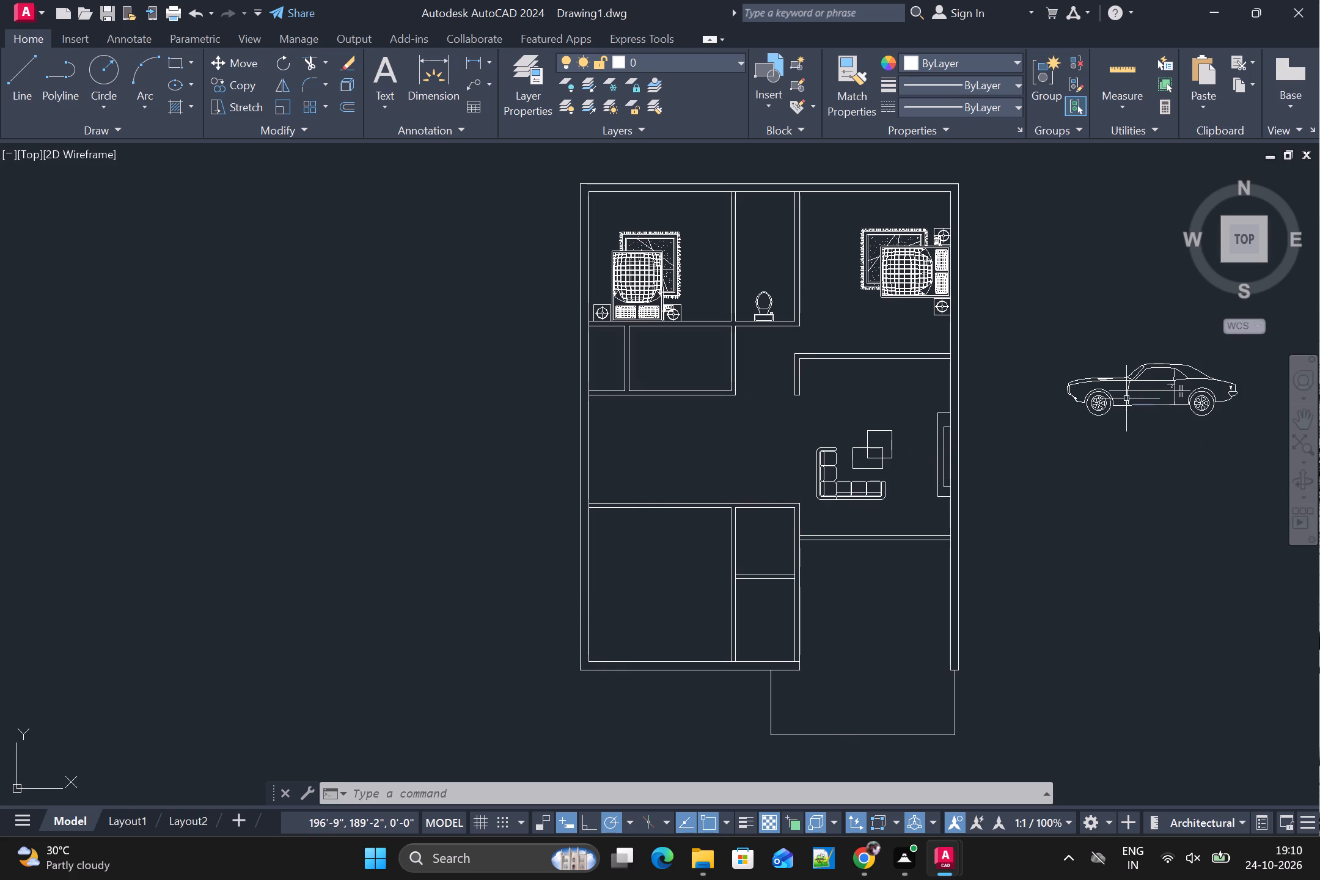
Switch the car block beside the house to its Sports Car (Top) view.
{"action": "left_click", "coordinate": [1126, 398]}
{"action": "left_click", "coordinate": [1058, 425]}
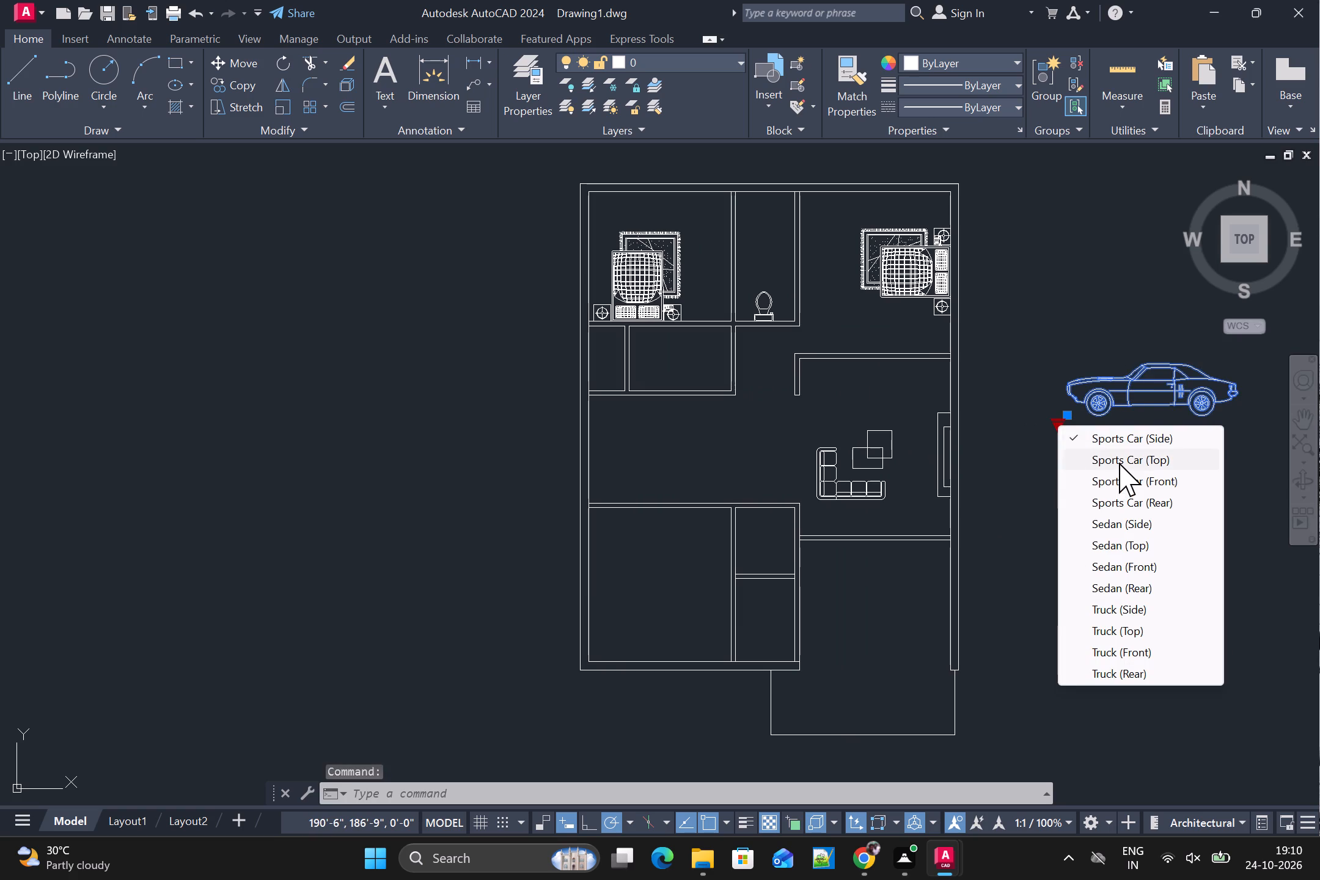
{"action": "left_click", "coordinate": [1119, 463]}
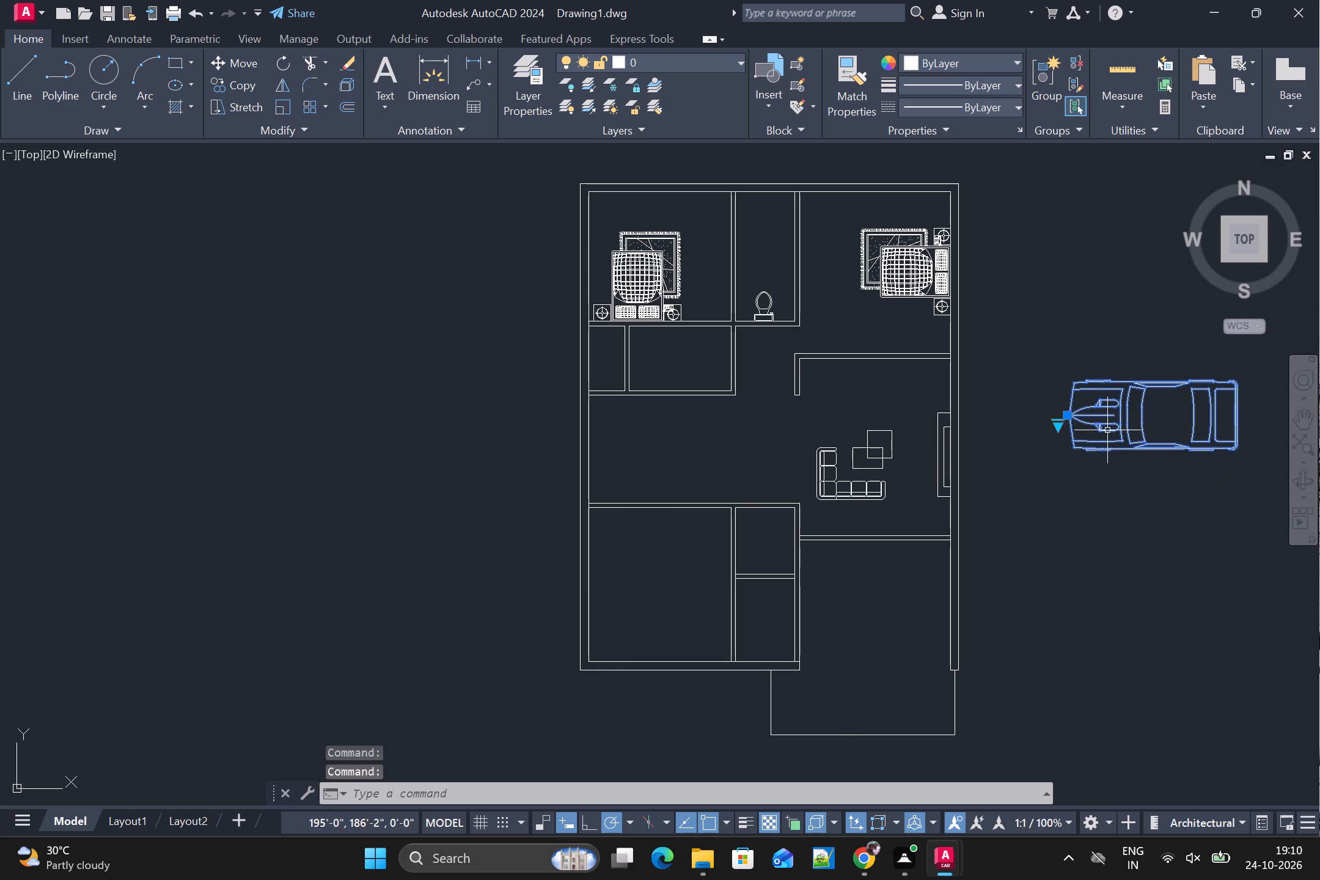
Rotate the top-view car 90° clockwise about its front end so the nose points north.
{"action": "type", "text": "RO"}
{"action": "key", "text": "Return"}
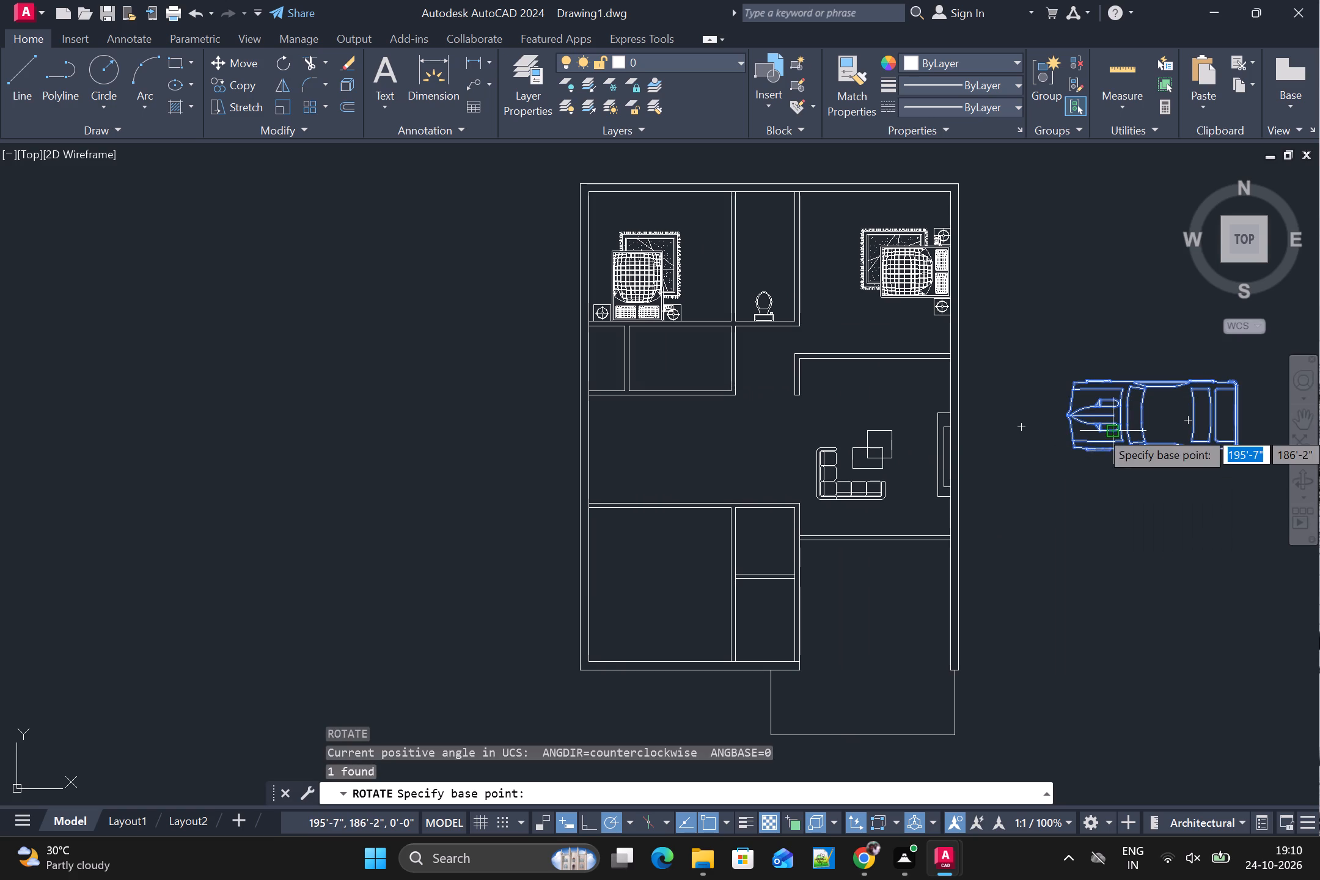
{"action": "left_click", "coordinate": [1074, 415]}
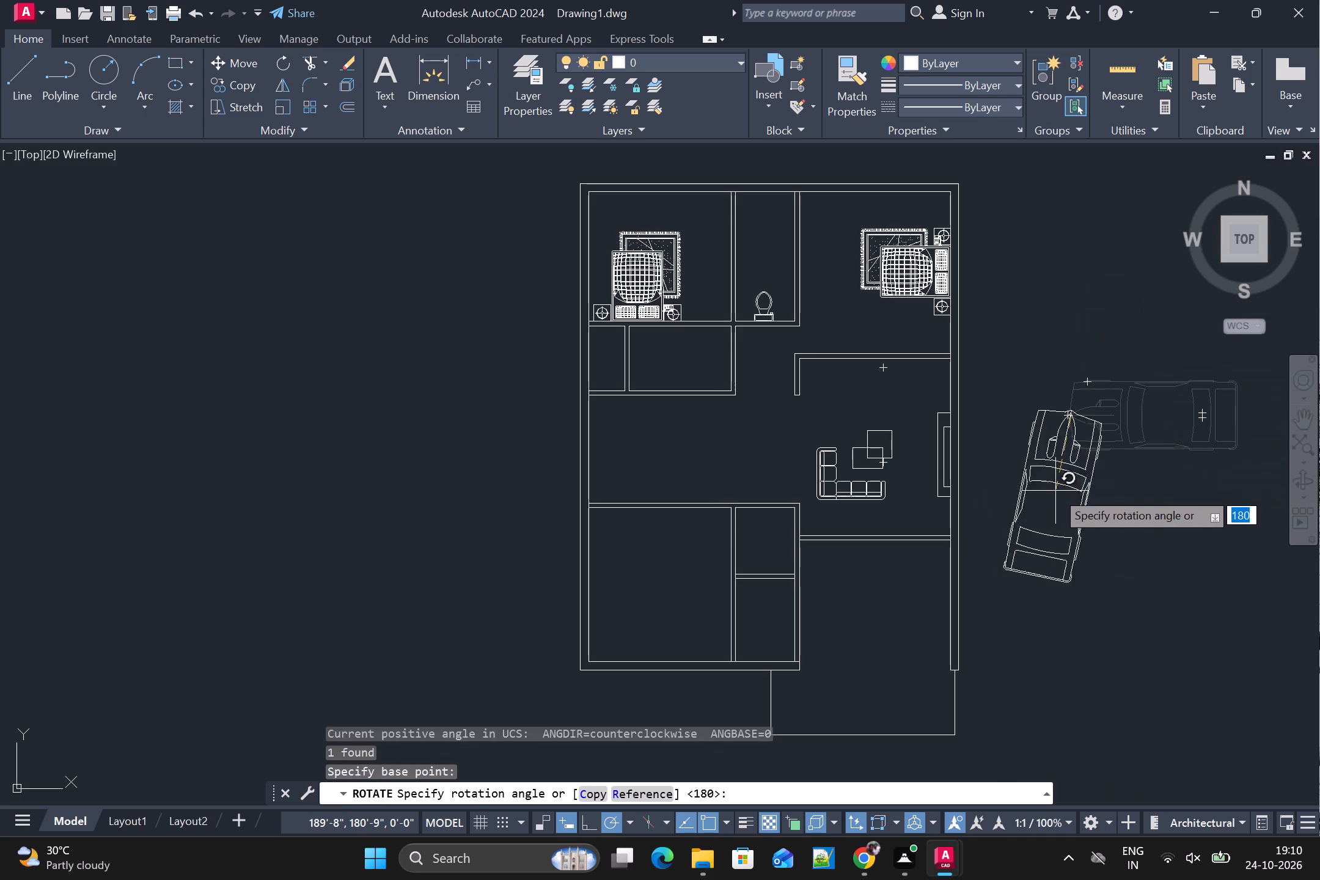
{"action": "left_click", "coordinate": [1071, 518]}
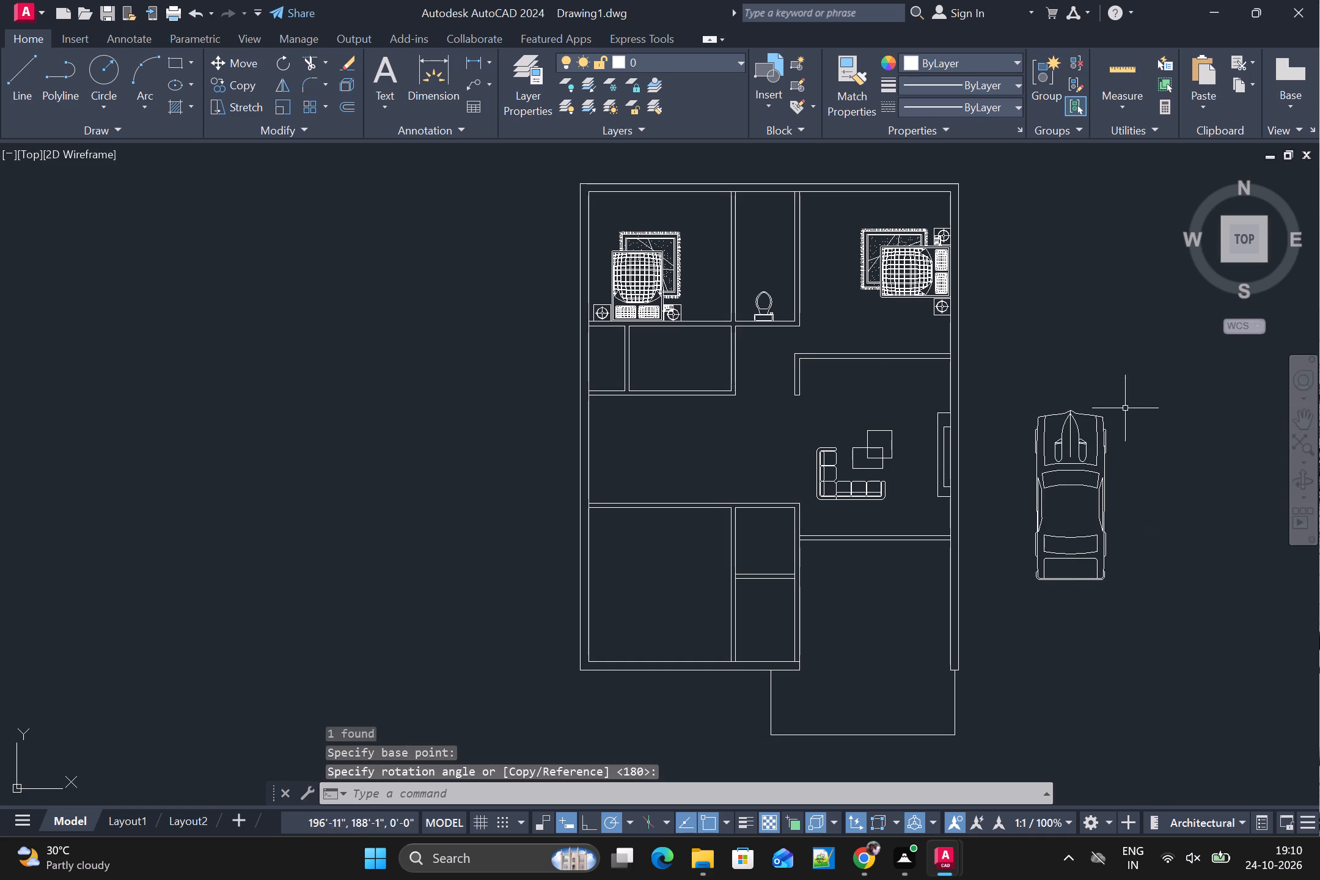
Move the car from beside the house into the parking space south of the living area, nose just below the living-room wall.
{"action": "key", "text": "m"}
{"action": "key", "text": "space"}
{"action": "left_click", "coordinate": [1067, 411]}
{"action": "key", "text": "space"}
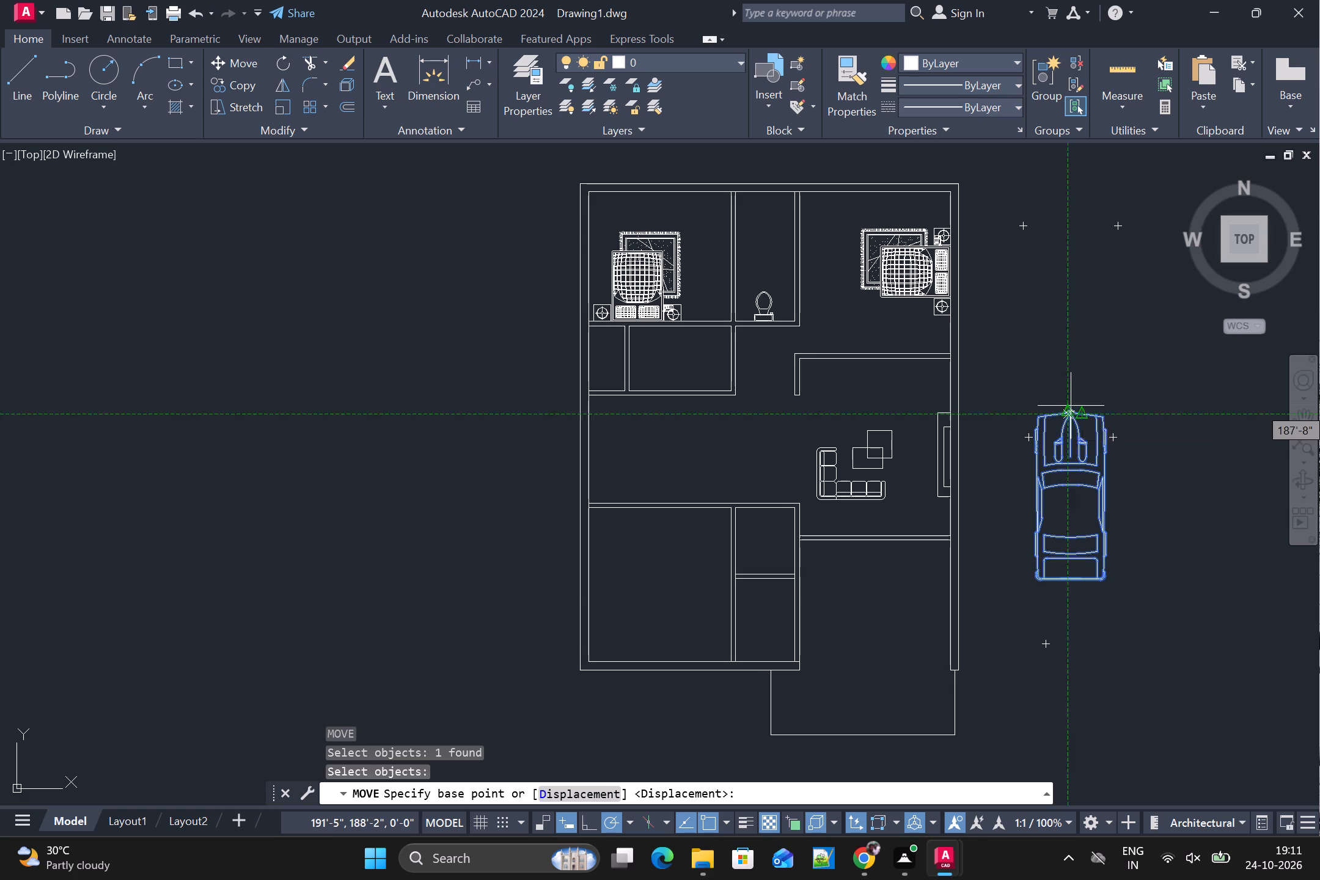
{"action": "left_click", "coordinate": [1072, 406]}
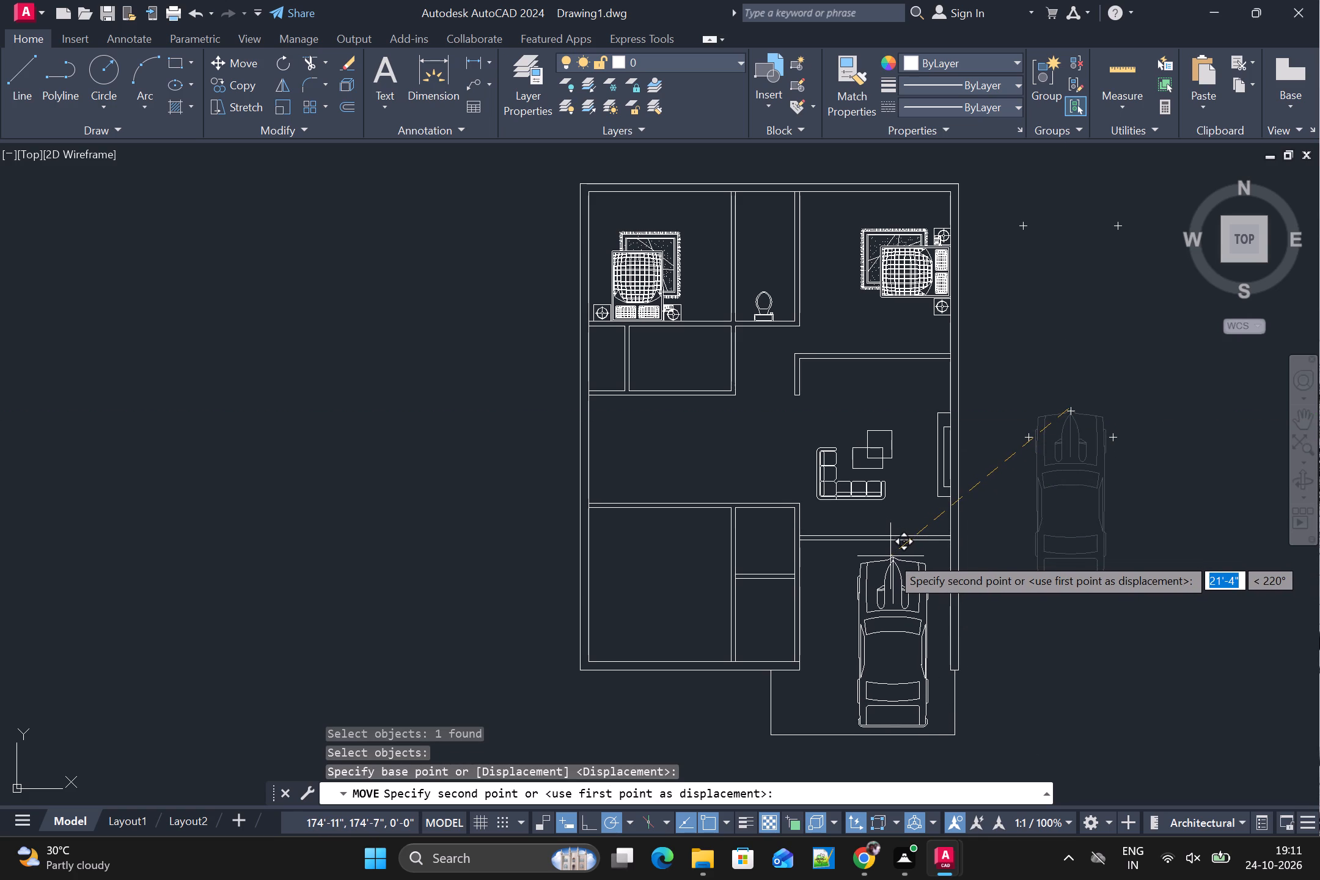
{"action": "left_click", "coordinate": [890, 556]}
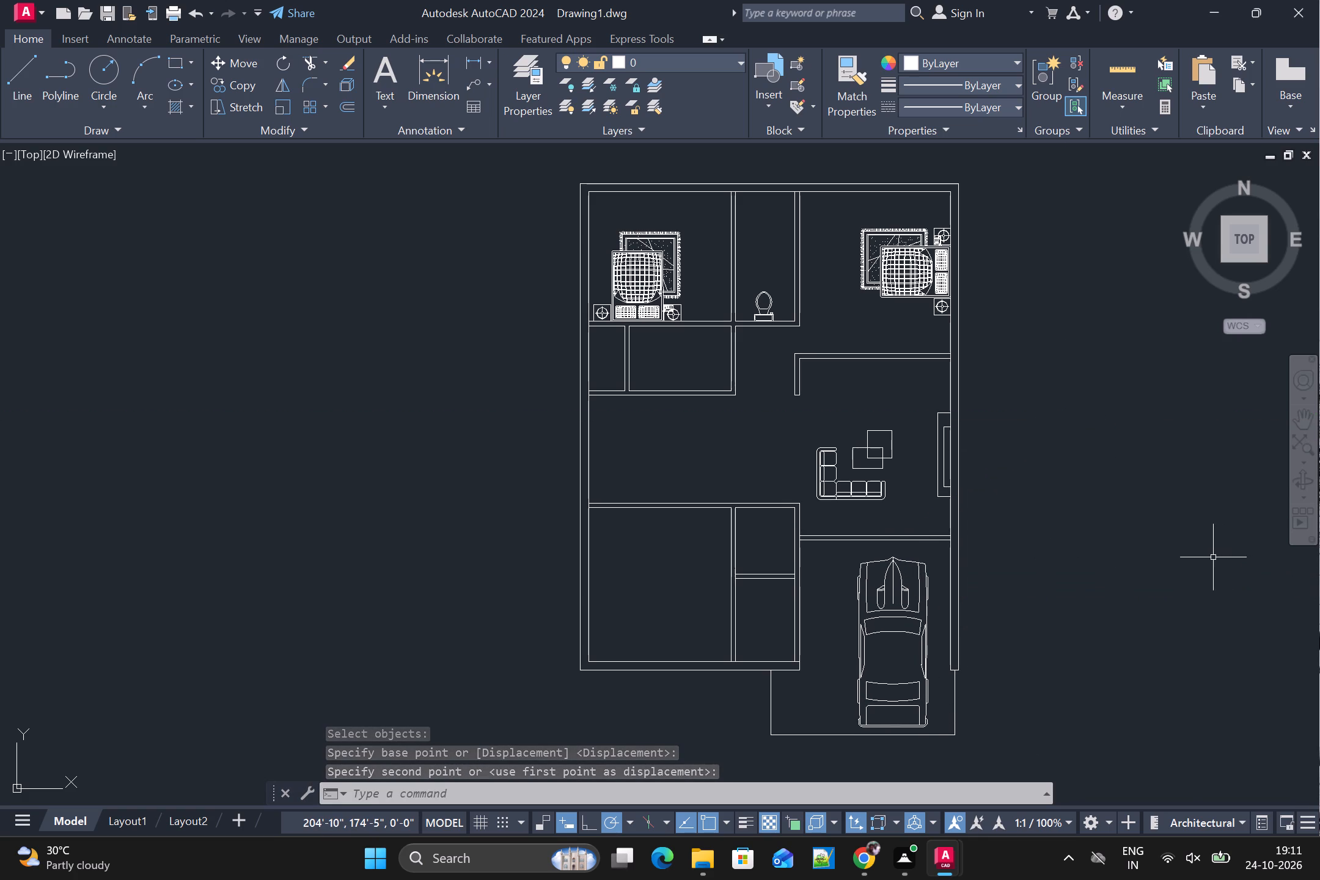
Examine the living area and the open space west of it, between the northern rooms and the southwest rooms.
{"action": "scroll", "coordinate": [1108, 549], "scroll_direction": "up", "scroll_amount": 1}
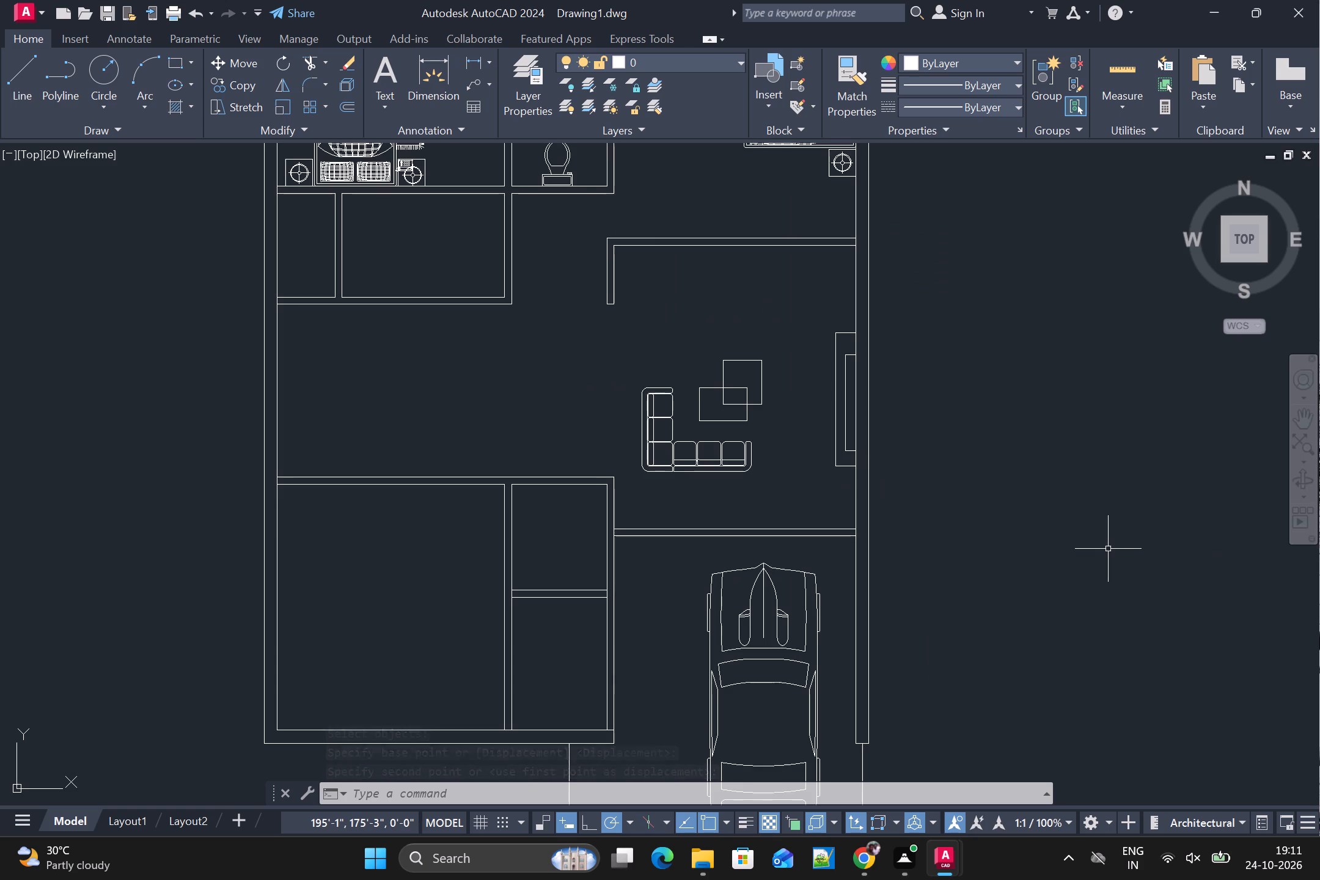
{"action": "middle_click_drag", "start_coordinate": [1108, 549], "coordinate": [1153, 557]}
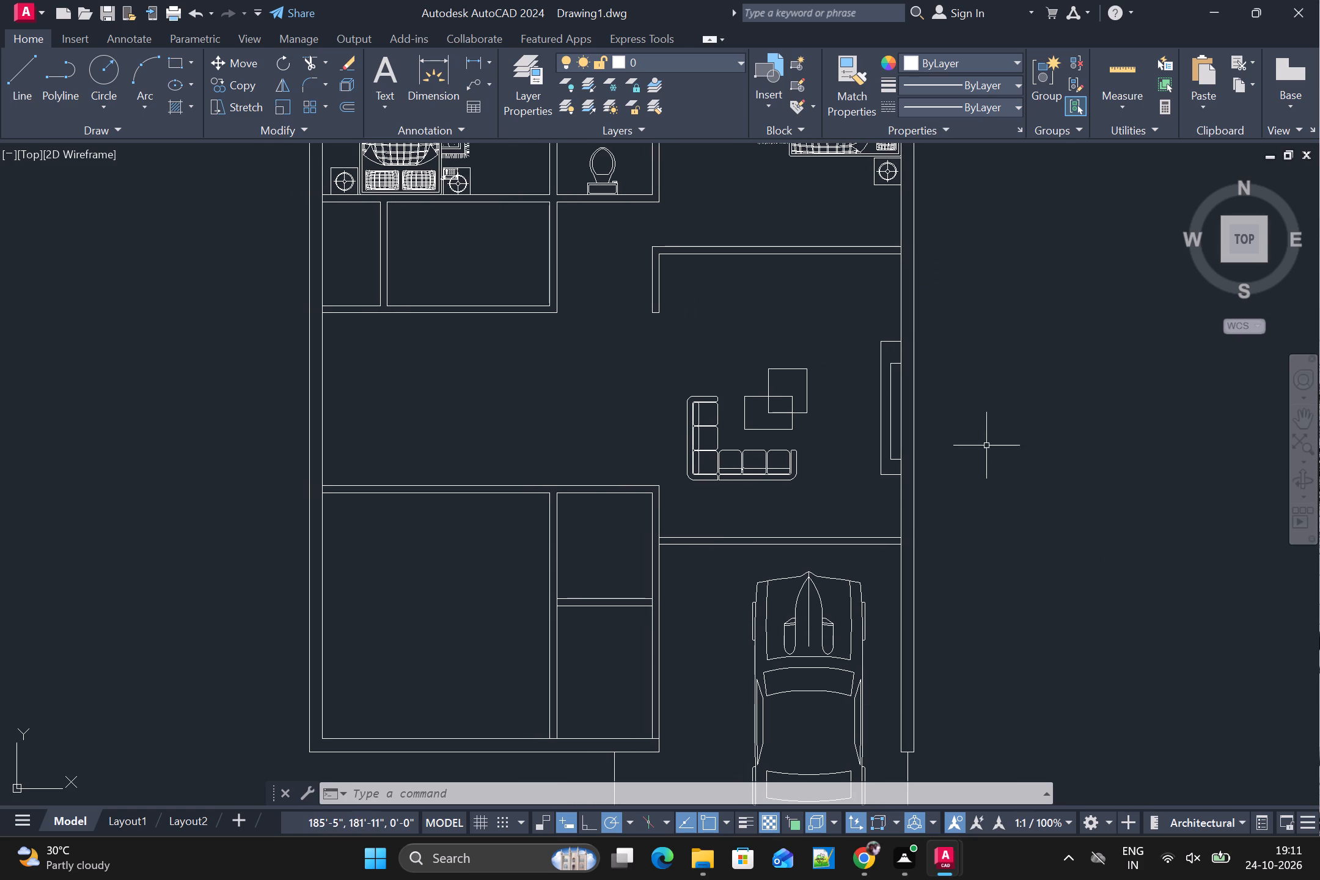
{"action": "scroll", "coordinate": [986, 446], "scroll_direction": "up", "scroll_amount": 1}
{"action": "scroll", "coordinate": [986, 465], "scroll_direction": "down", "scroll_amount": 1}
{"action": "middle_click_drag", "start_coordinate": [990, 461], "coordinate": [1061, 435]}
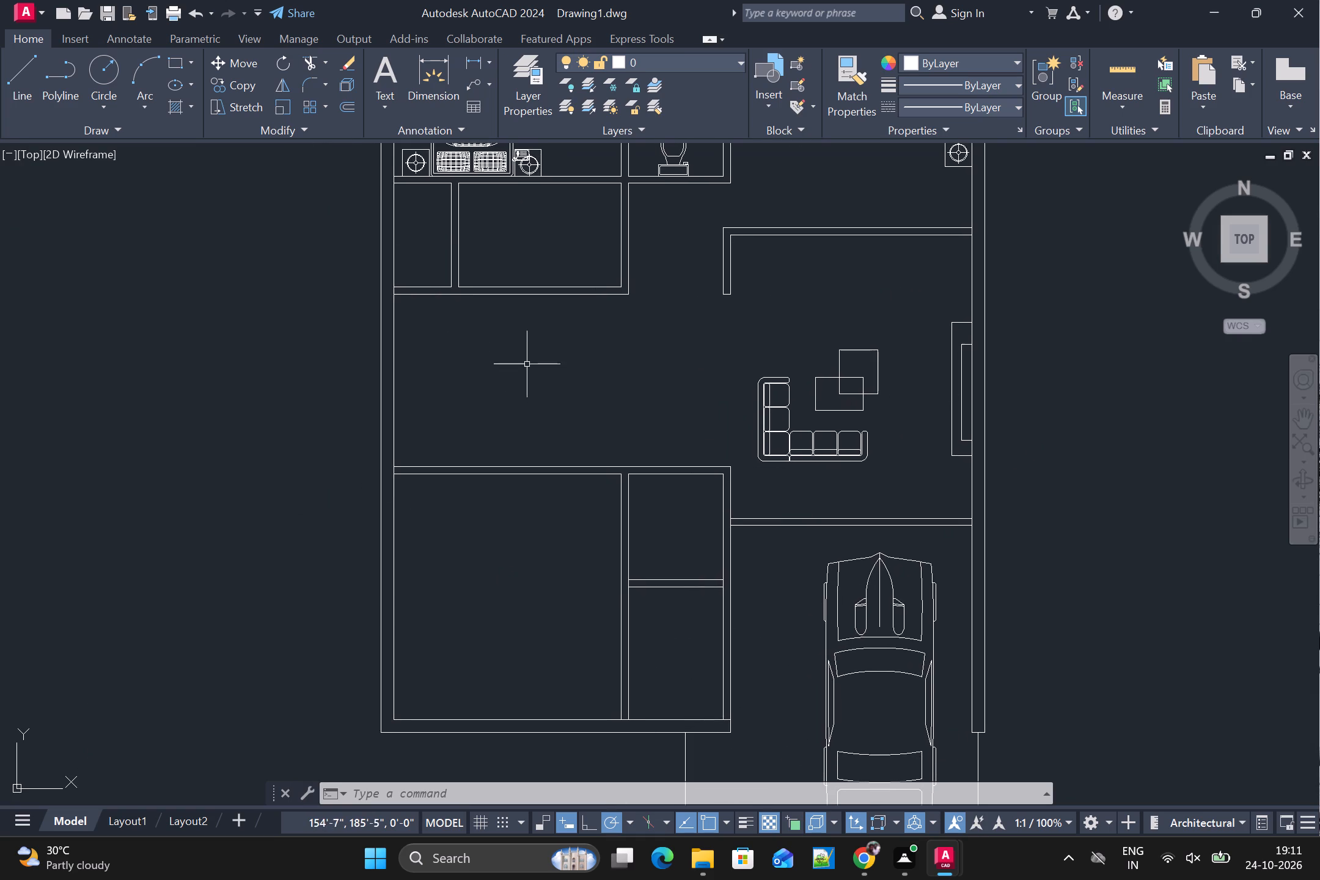
{"action": "middle_click_drag", "start_coordinate": [531, 370], "coordinate": [620, 376]}
{"action": "scroll", "coordinate": [621, 377], "scroll_direction": "up", "scroll_amount": 1}
{"action": "scroll", "coordinate": [621, 377], "scroll_direction": "down", "scroll_amount": 1}
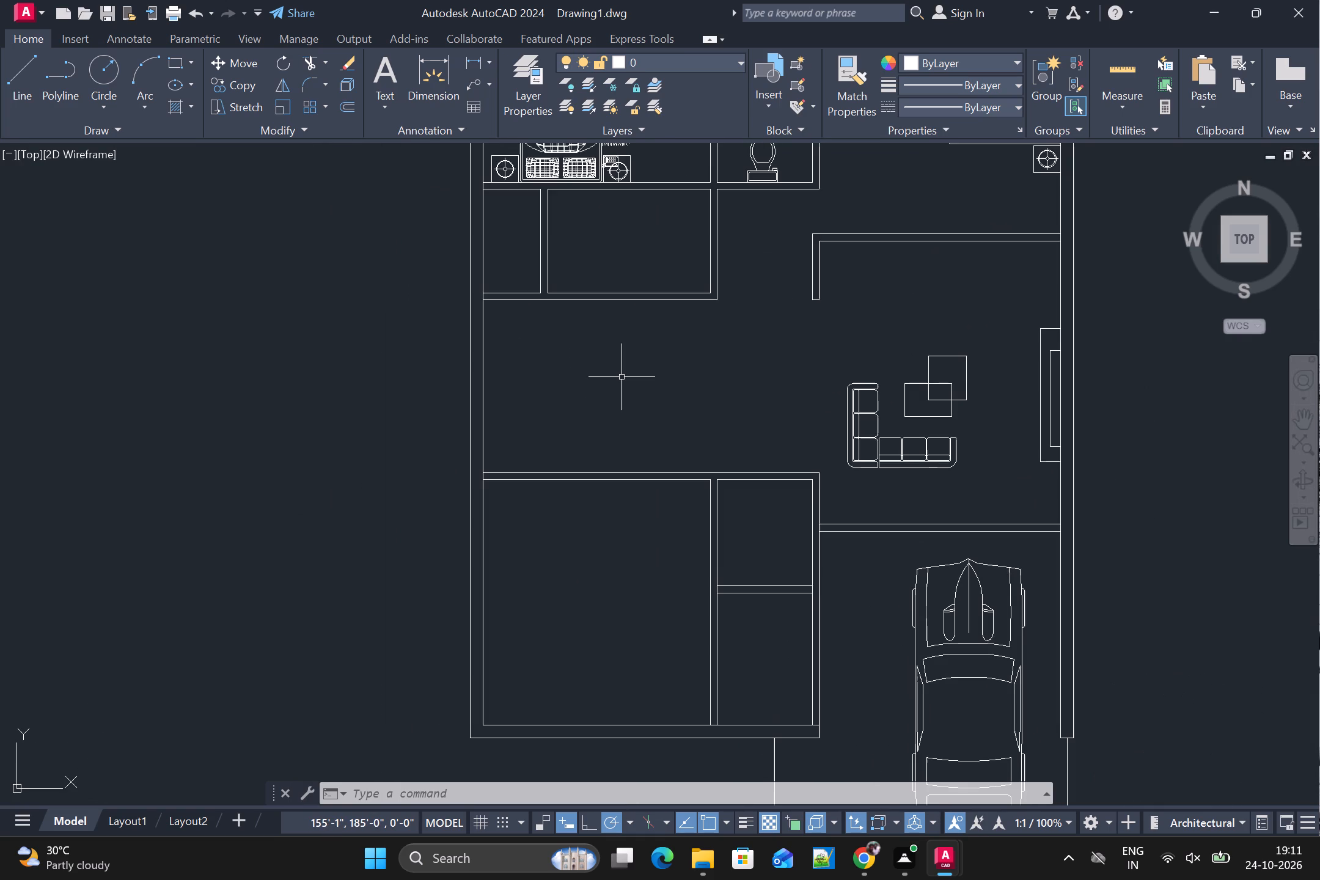
{"action": "middle_click_drag", "start_coordinate": [610, 378], "coordinate": [654, 389]}
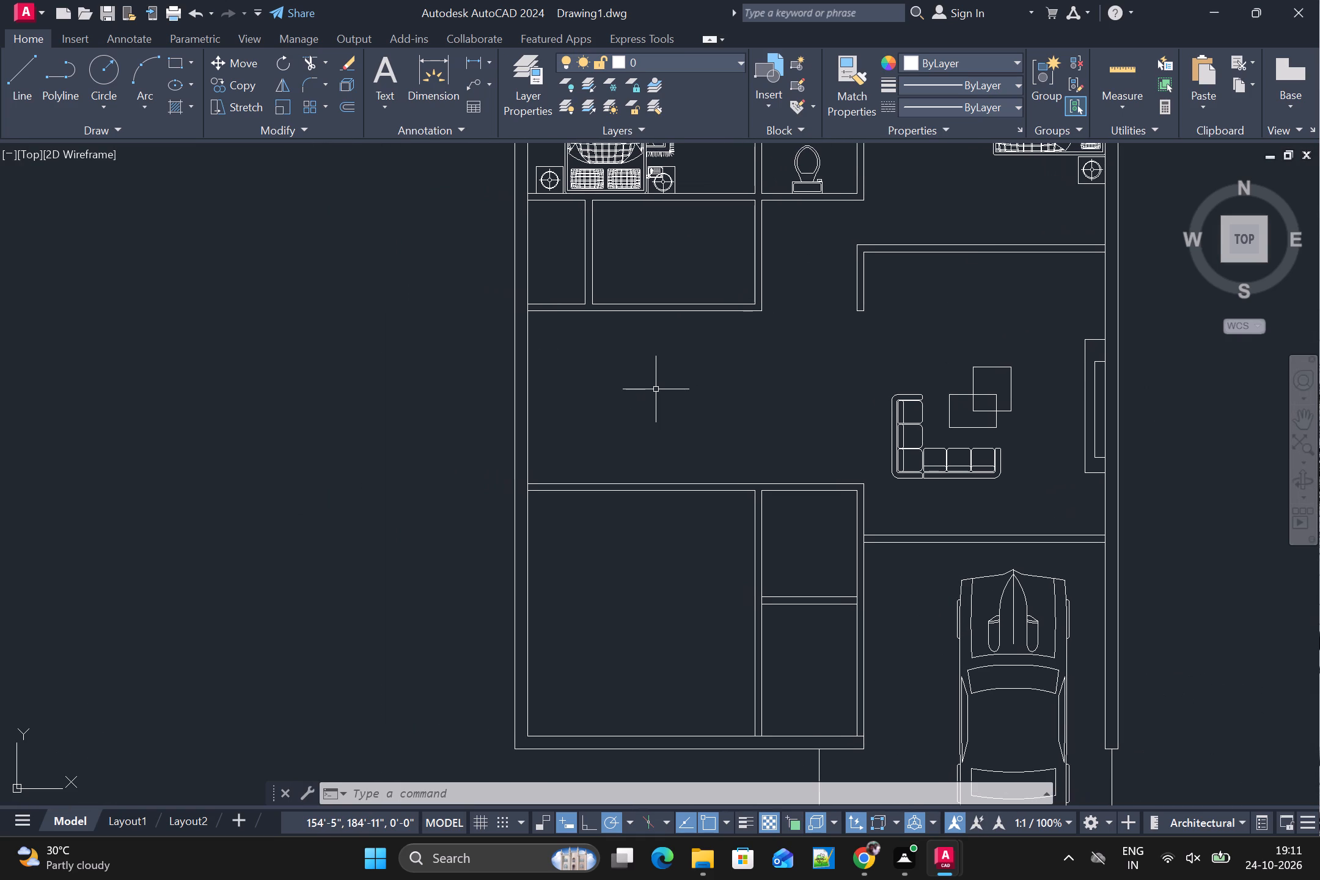
{"action": "scroll", "coordinate": [641, 409], "scroll_direction": "up", "scroll_amount": 1}
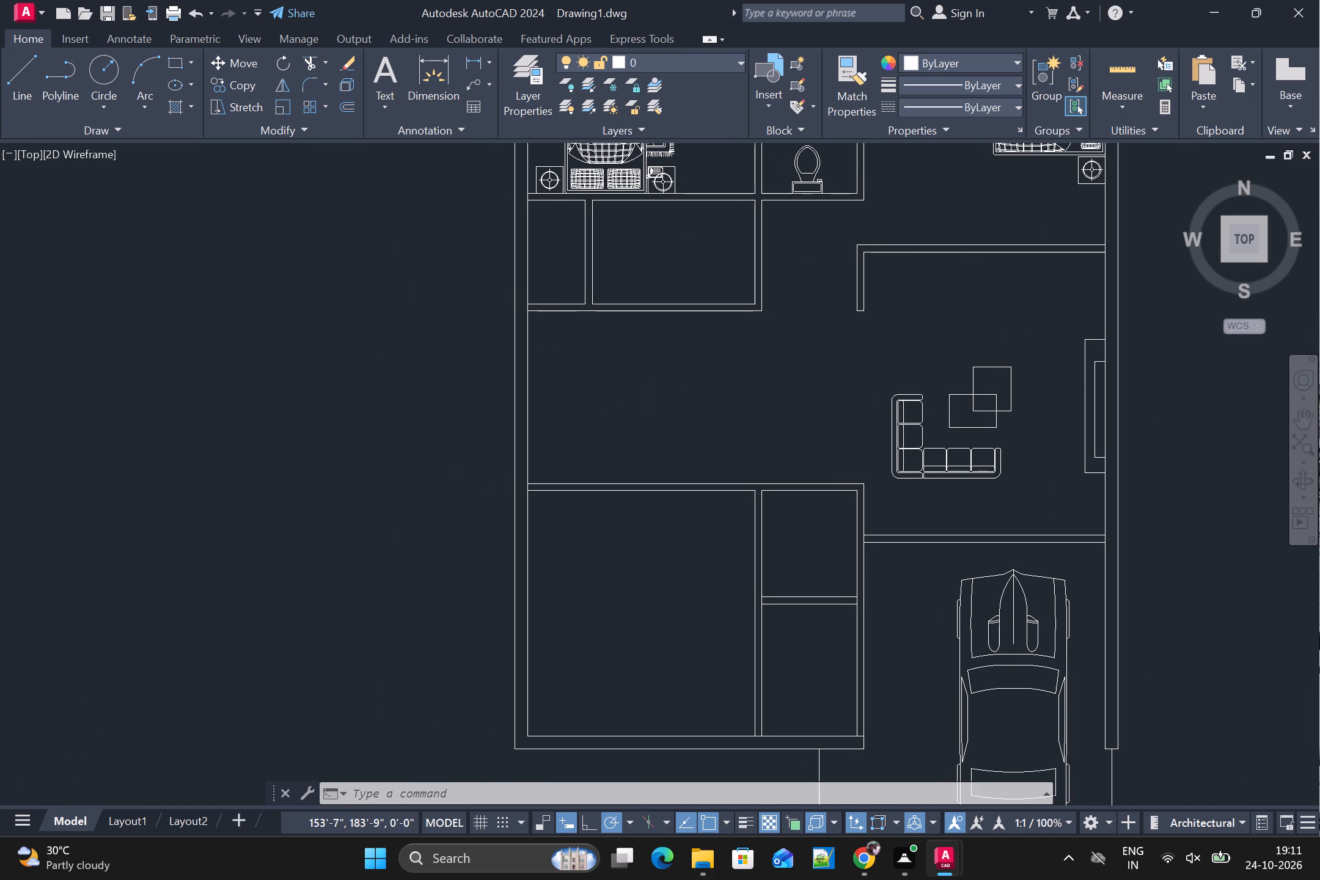
{"action": "middle_click_drag", "start_coordinate": [644, 416], "coordinate": [707, 419]}
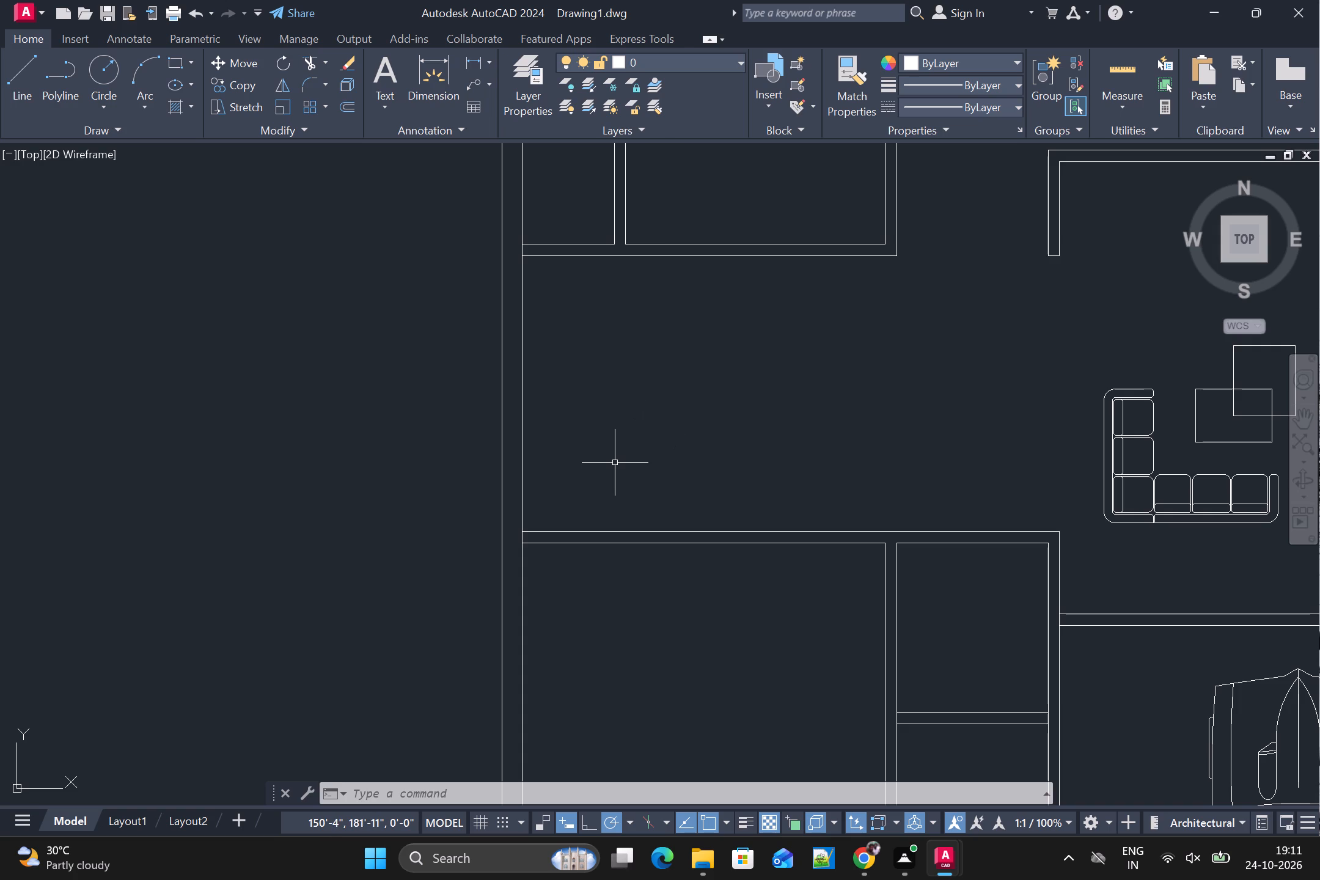
In the west open area, draw a line 3' east from the southwest corner, north about 8', east about 8', and north to the wall.
{"action": "key", "text": "l"}
{"action": "key", "text": "Return"}
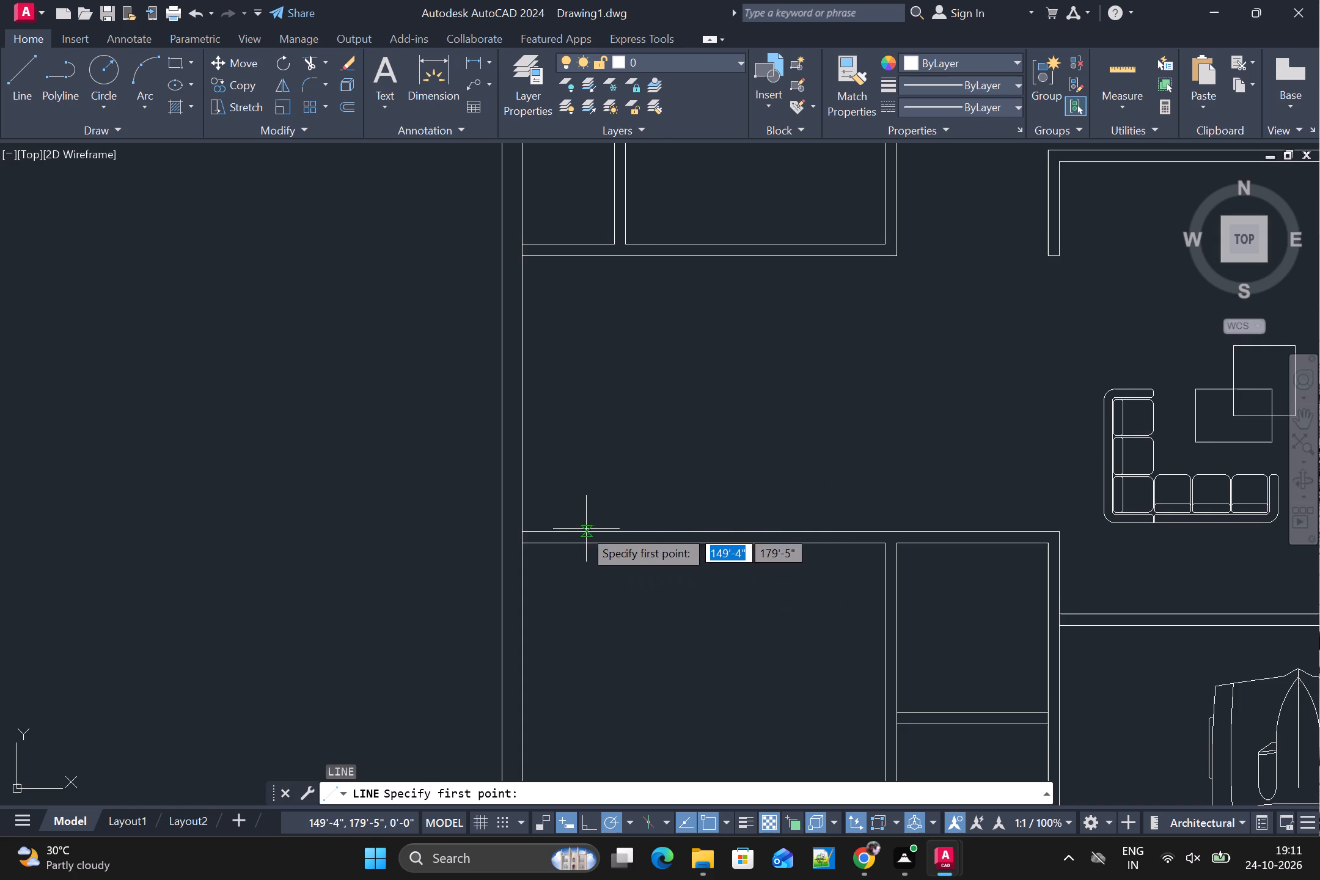
{"action": "left_click", "coordinate": [519, 533]}
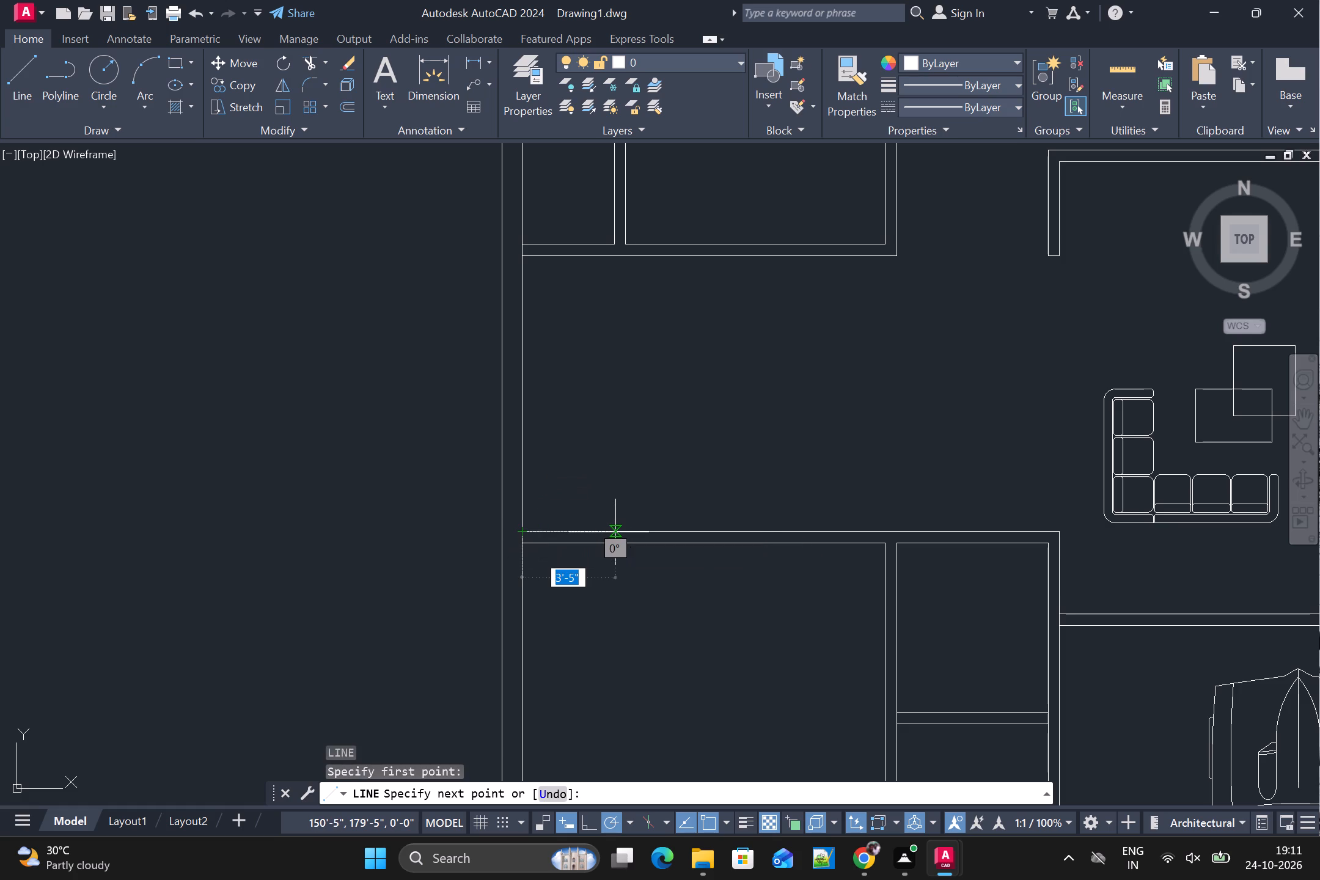
{"action": "scroll", "coordinate": [615, 532], "scroll_direction": "up", "scroll_amount": 1}
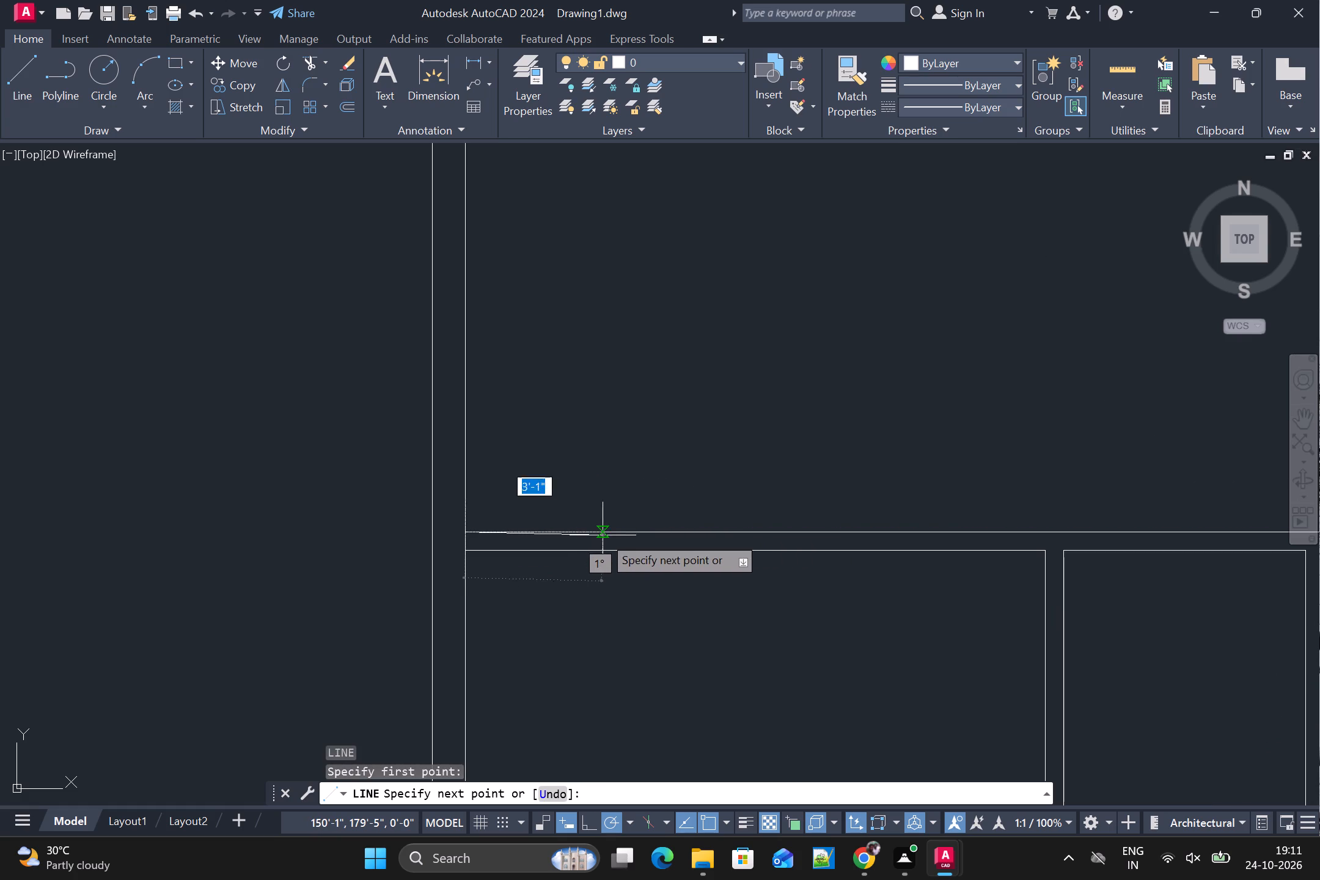
{"action": "scroll", "coordinate": [615, 535], "scroll_direction": "up", "scroll_amount": 3}
{"action": "scroll", "coordinate": [606, 537], "scroll_direction": "down", "scroll_amount": 1}
{"action": "middle_click_drag", "start_coordinate": [606, 537], "coordinate": [735, 508]}
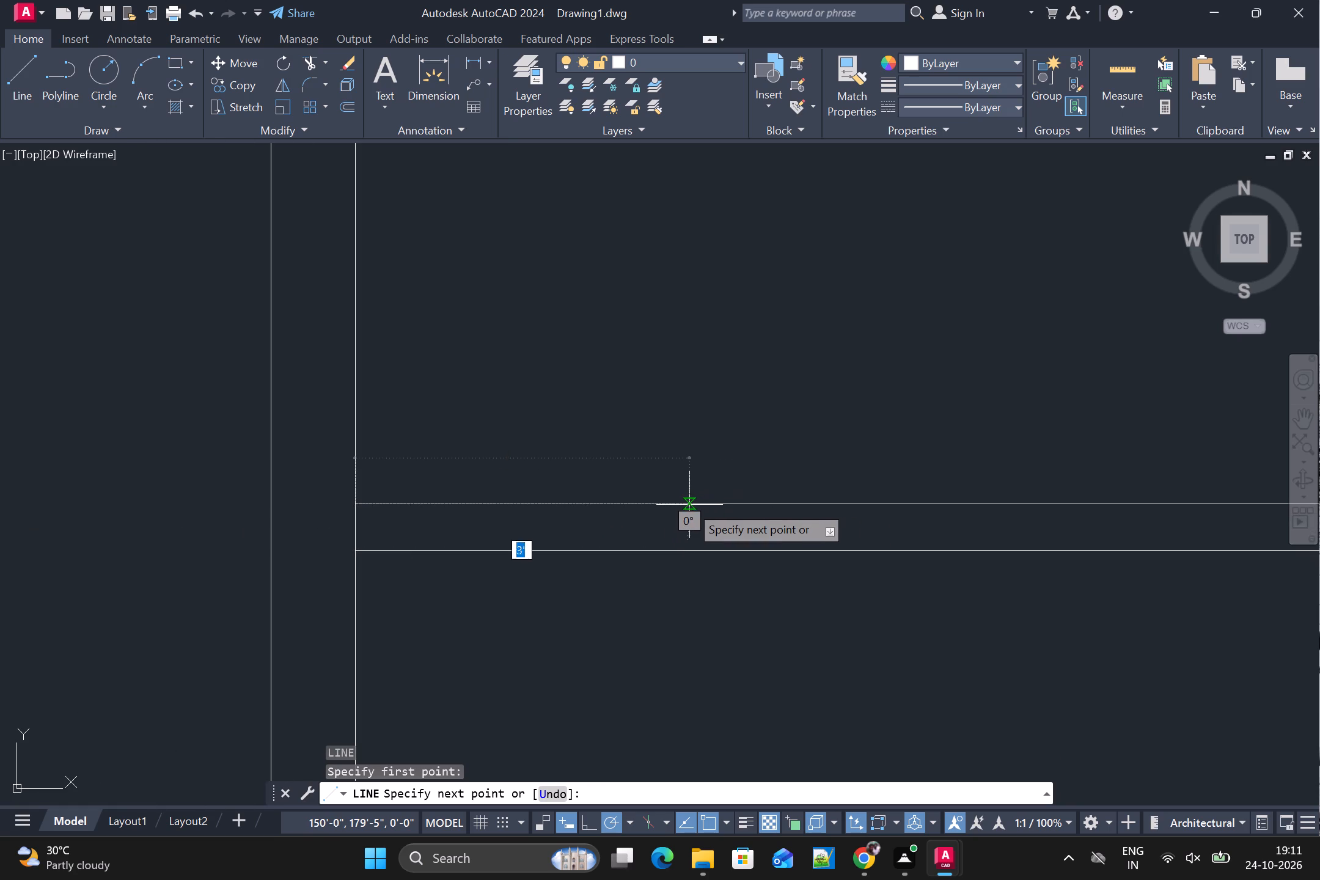
{"action": "left_click", "coordinate": [689, 505]}
{"action": "scroll", "coordinate": [694, 426], "scroll_direction": "down", "scroll_amount": 3}
{"action": "middle_click_drag", "start_coordinate": [696, 376], "coordinate": [676, 532]}
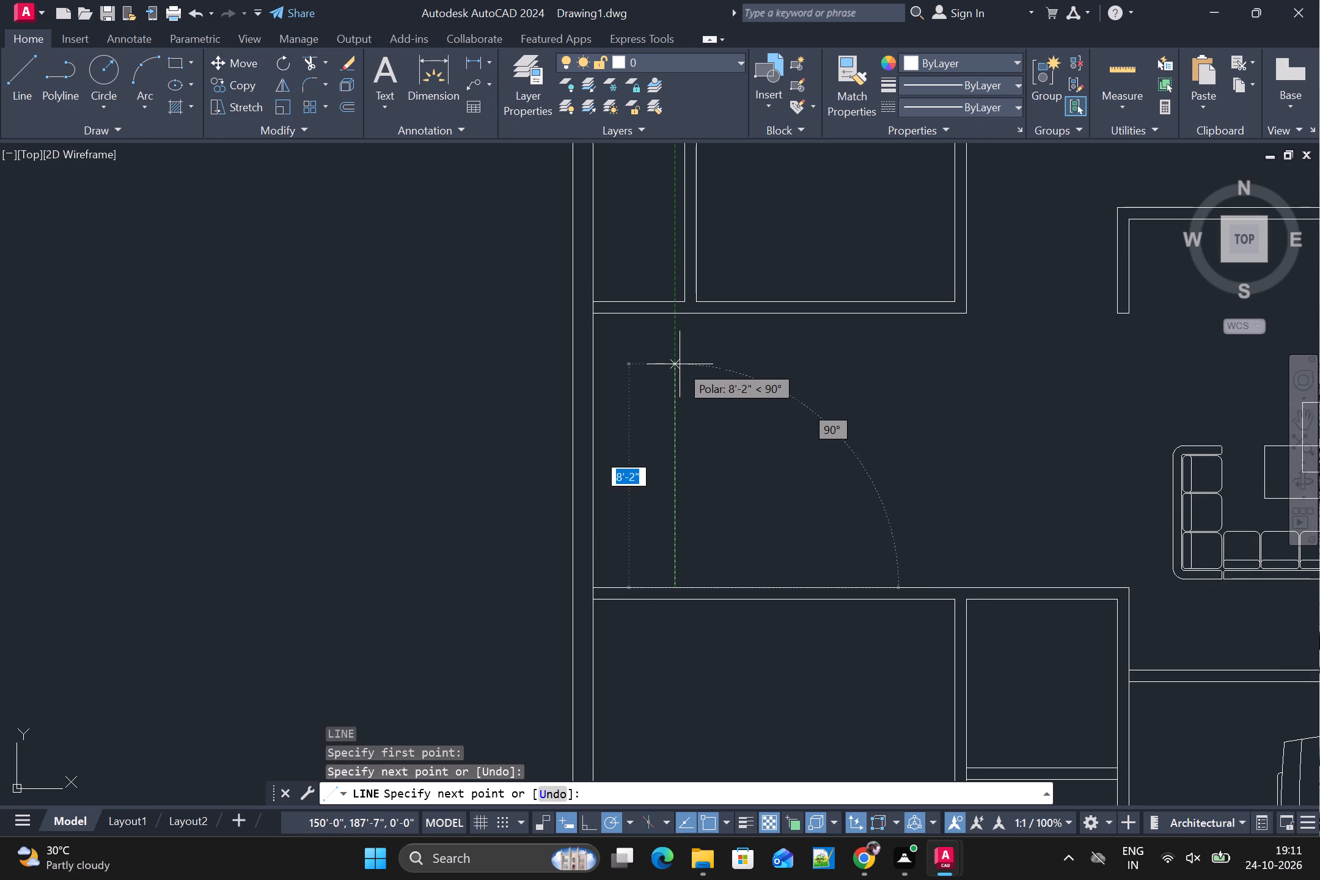
{"action": "scroll", "coordinate": [677, 374], "scroll_direction": "up", "scroll_amount": 2}
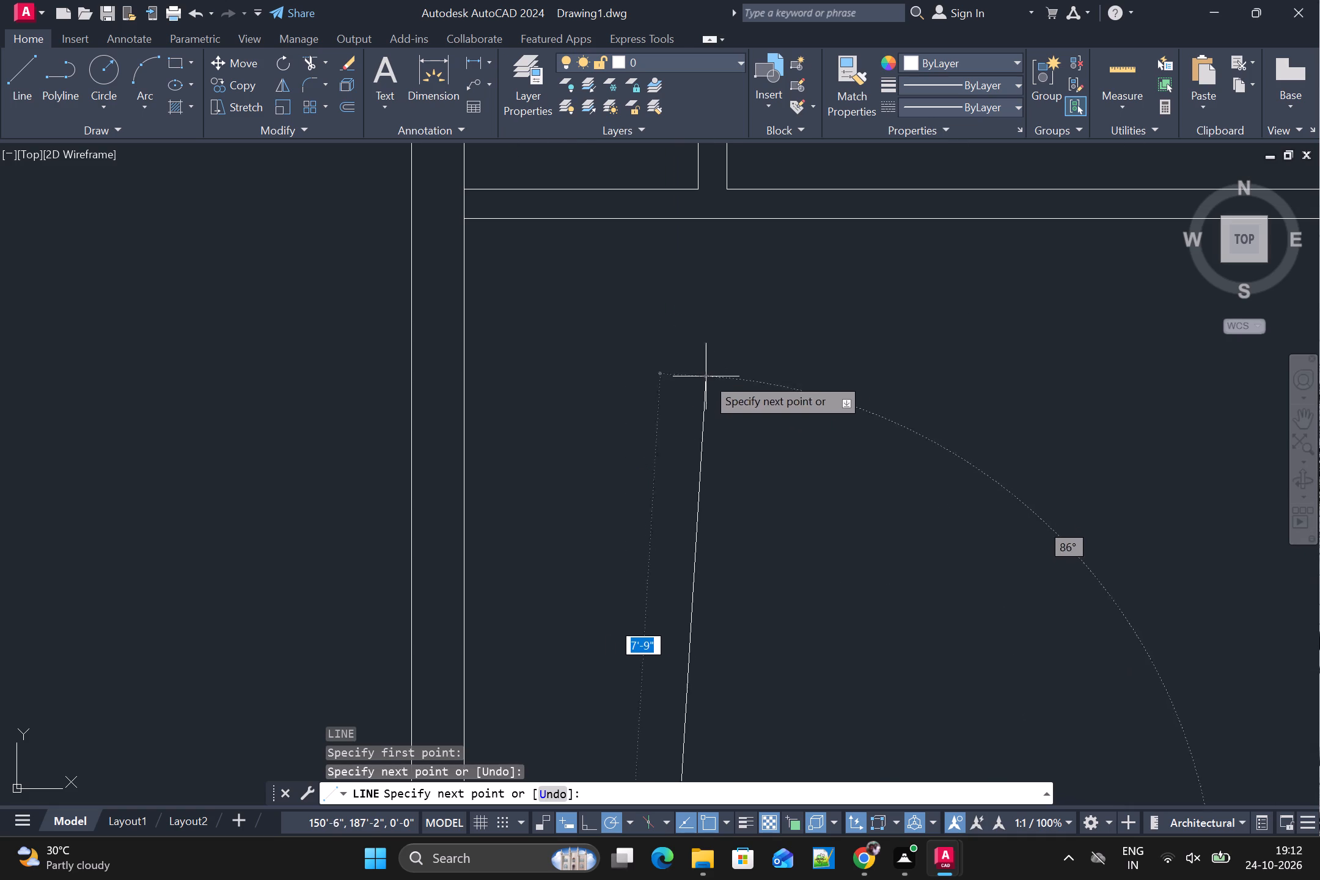
{"action": "left_click_drag", "start_coordinate": [673, 360], "coordinate": [681, 361]}
{"action": "scroll", "coordinate": [874, 375], "scroll_direction": "down", "scroll_amount": 2}
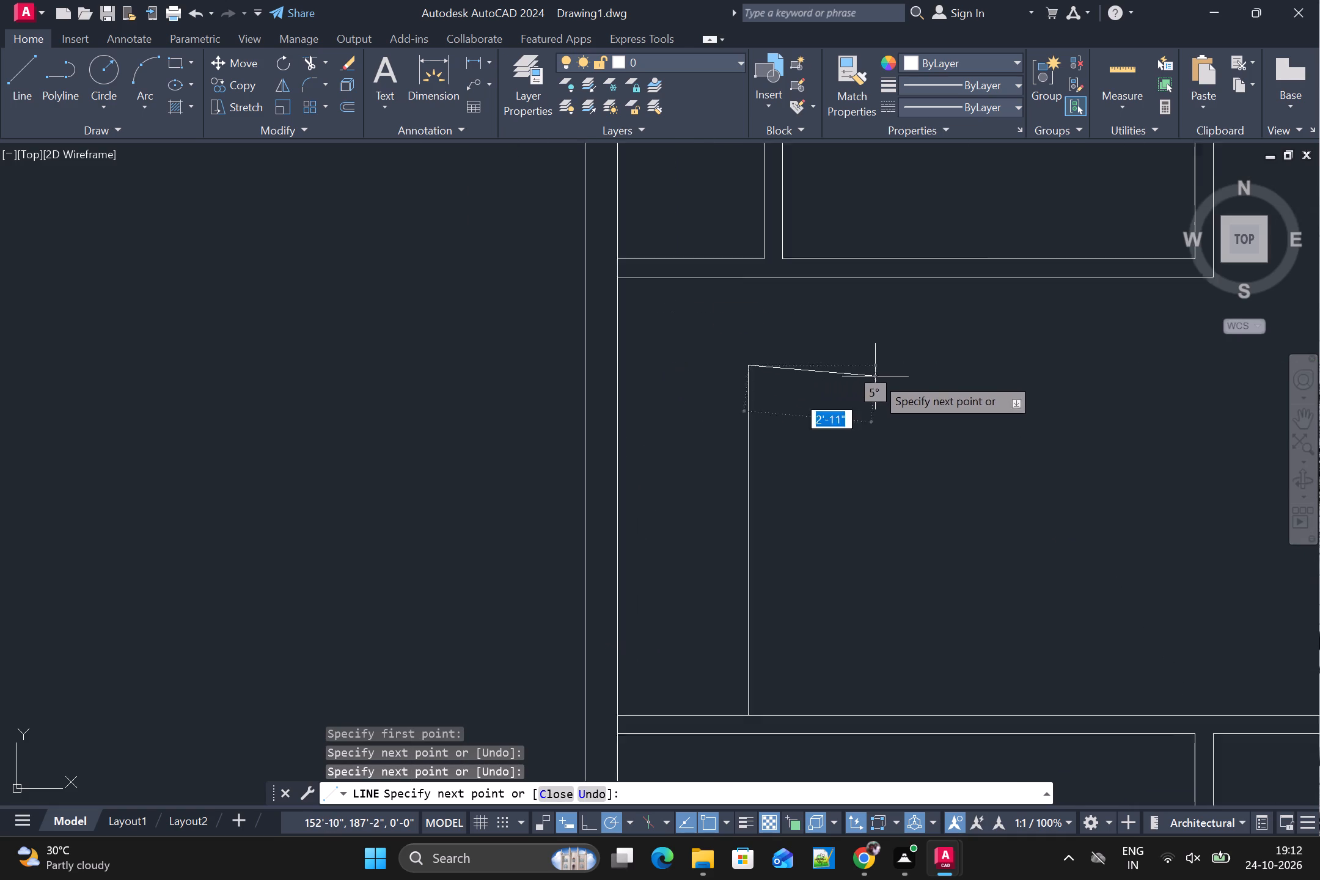
{"action": "middle_click_drag", "start_coordinate": [886, 376], "coordinate": [687, 408]}
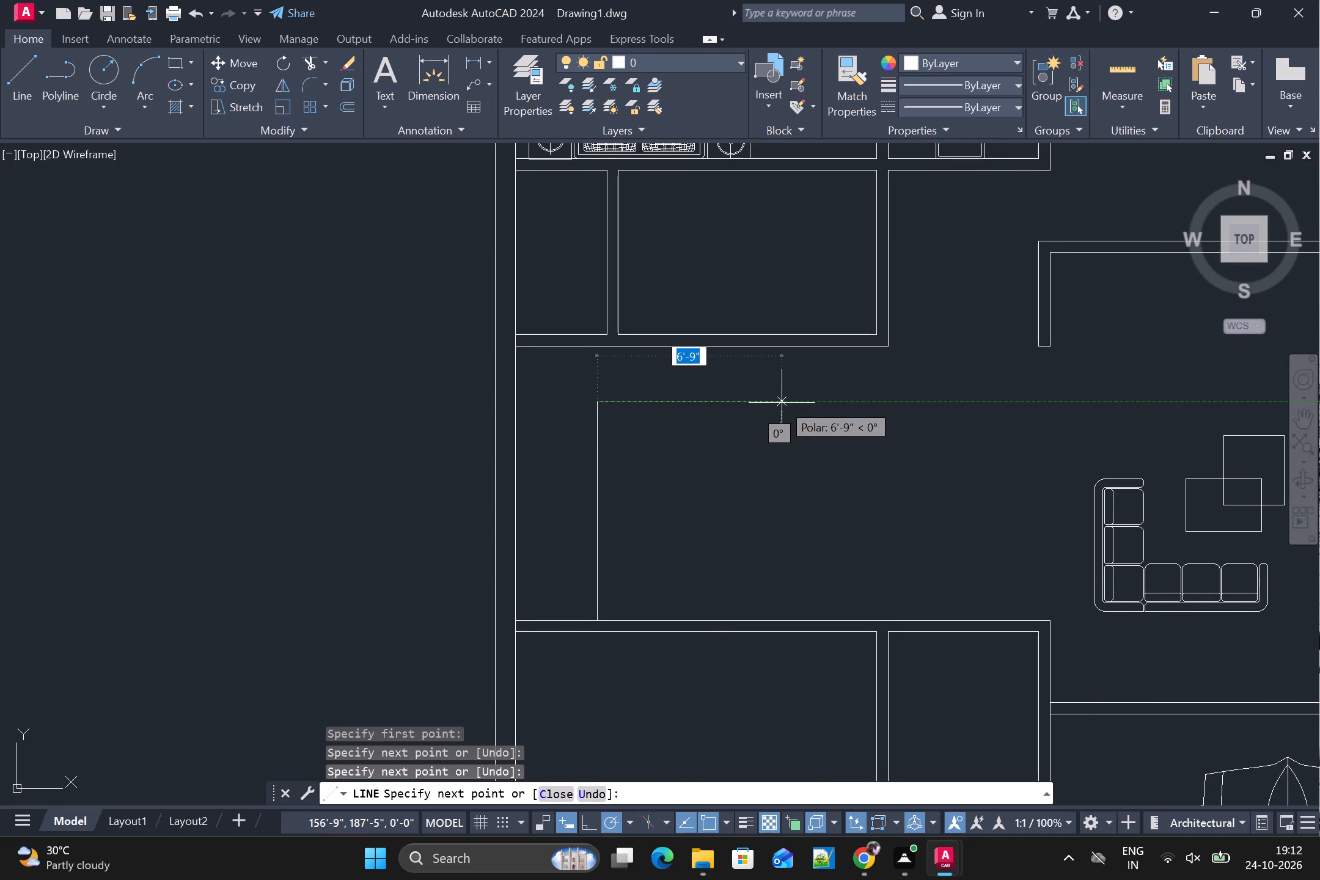
{"action": "left_click", "coordinate": [827, 398]}
{"action": "left_click", "coordinate": [825, 343]}
{"action": "scroll", "coordinate": [828, 371], "scroll_direction": "down", "scroll_amount": 2}
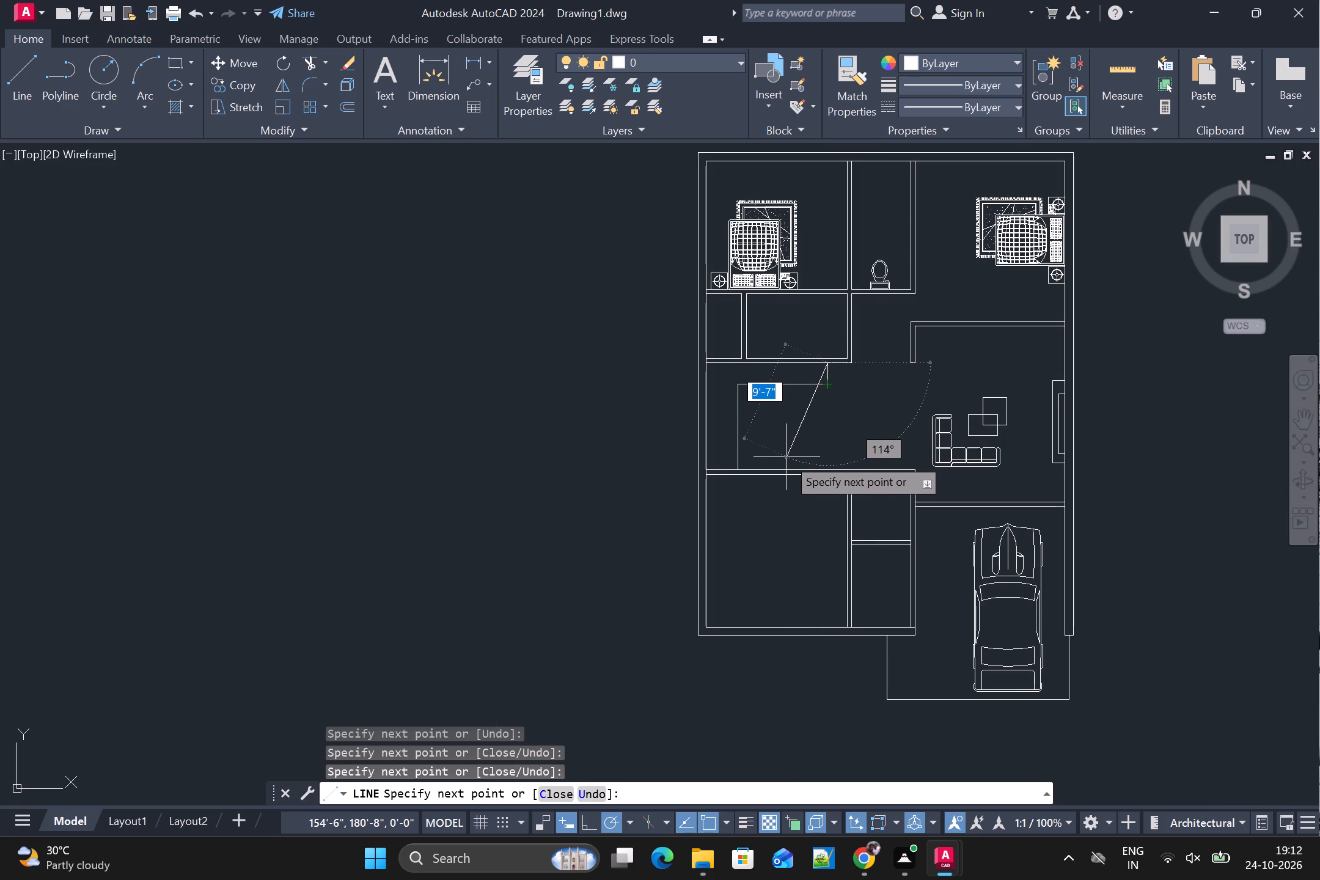
{"action": "key", "text": "Escape"}
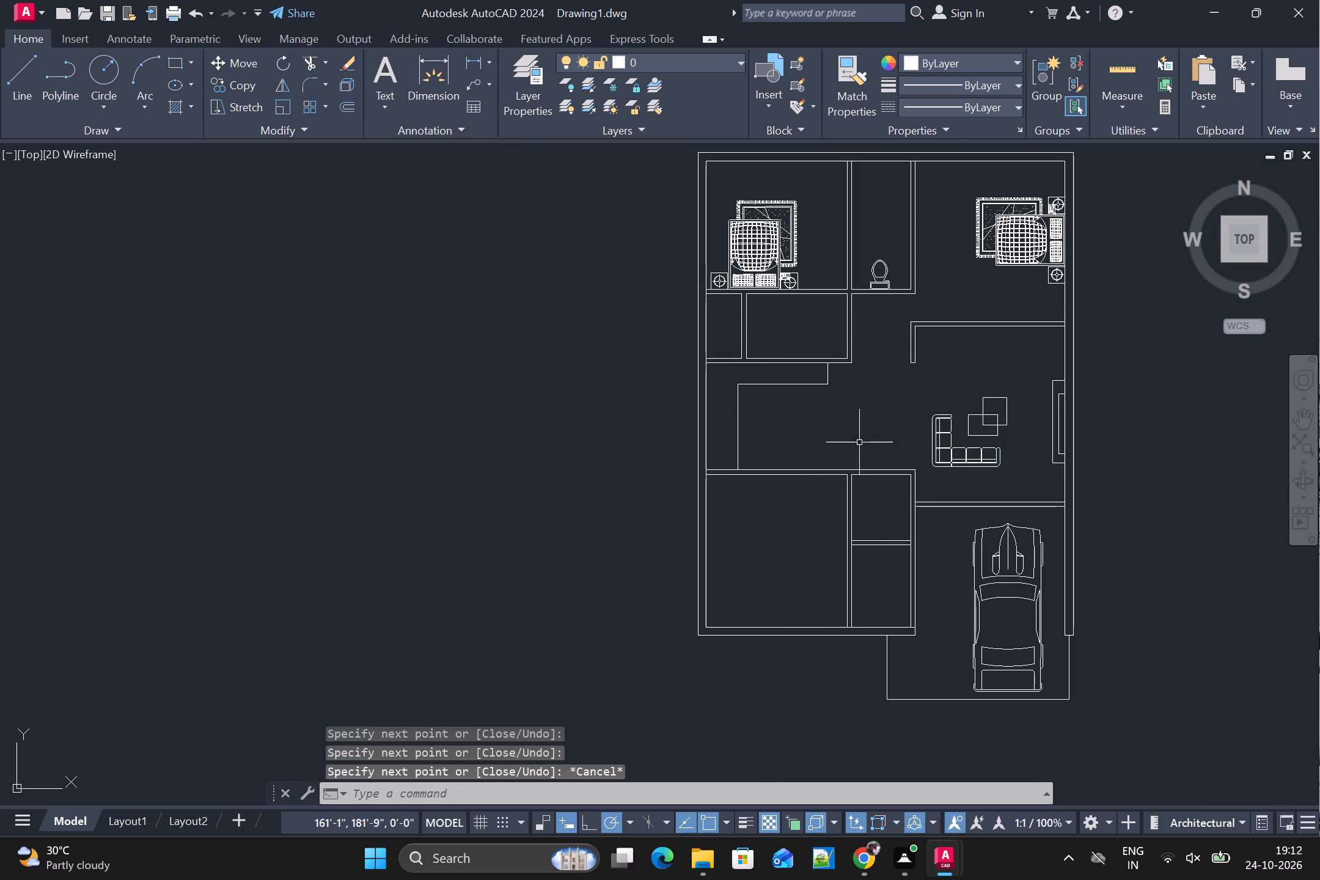
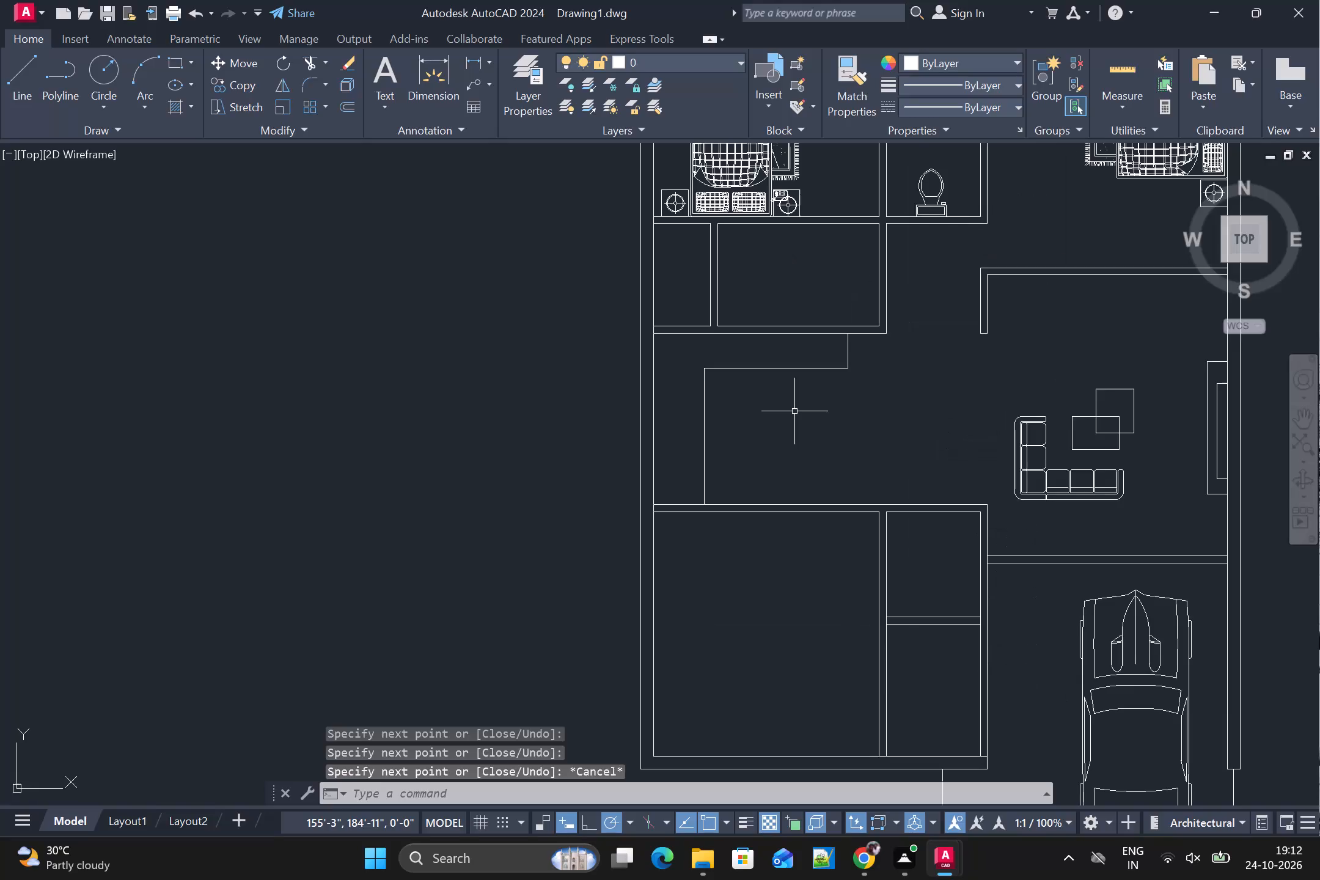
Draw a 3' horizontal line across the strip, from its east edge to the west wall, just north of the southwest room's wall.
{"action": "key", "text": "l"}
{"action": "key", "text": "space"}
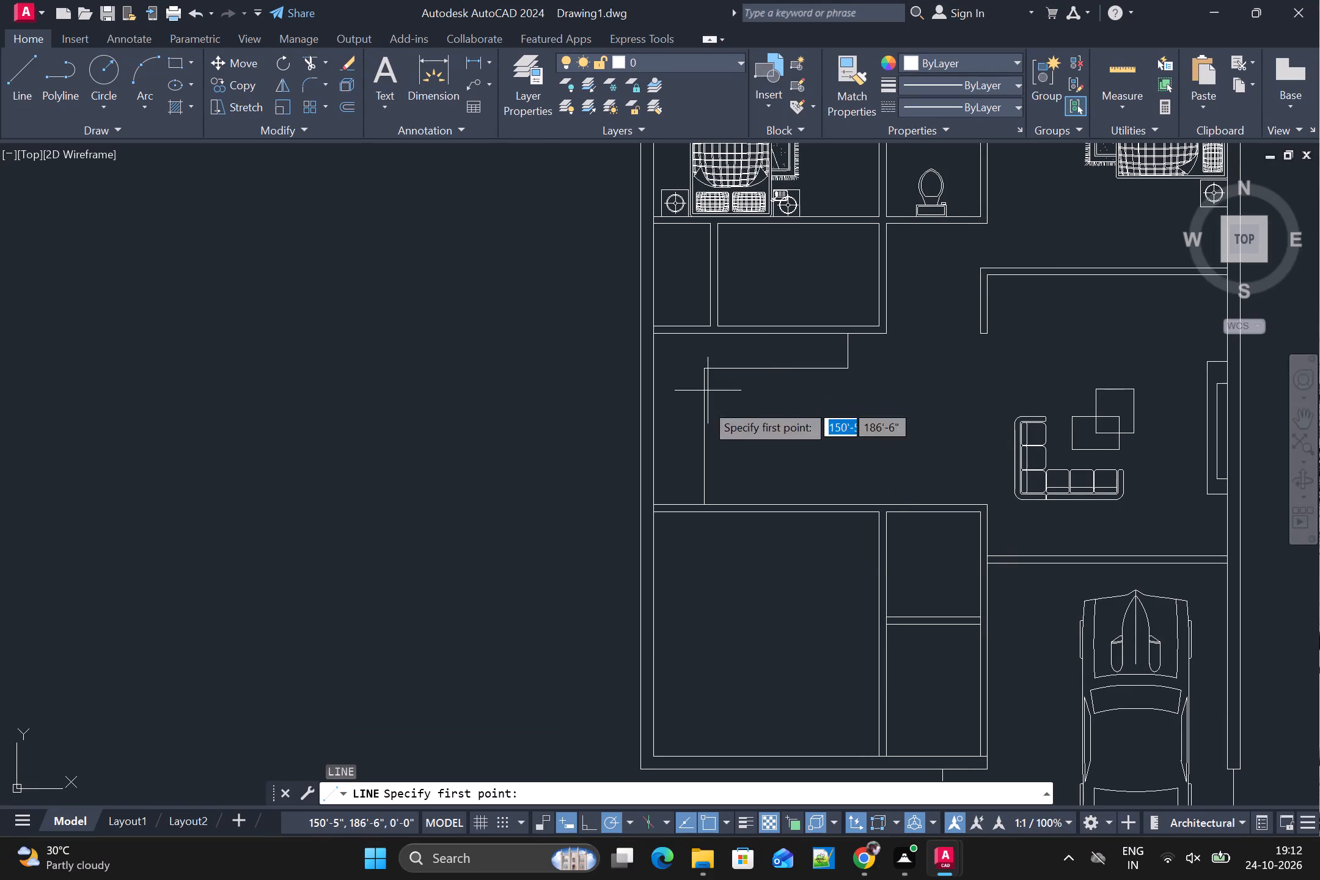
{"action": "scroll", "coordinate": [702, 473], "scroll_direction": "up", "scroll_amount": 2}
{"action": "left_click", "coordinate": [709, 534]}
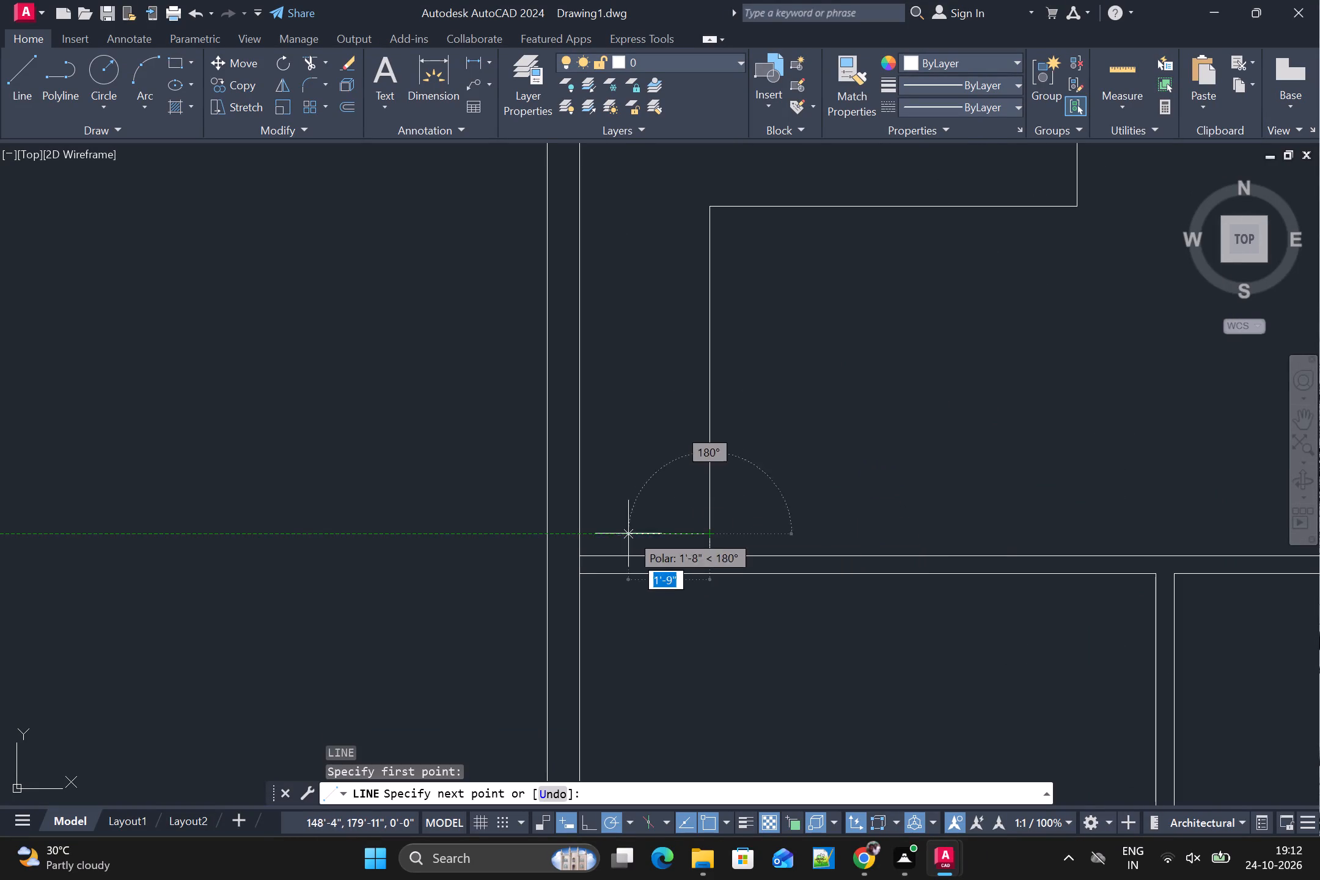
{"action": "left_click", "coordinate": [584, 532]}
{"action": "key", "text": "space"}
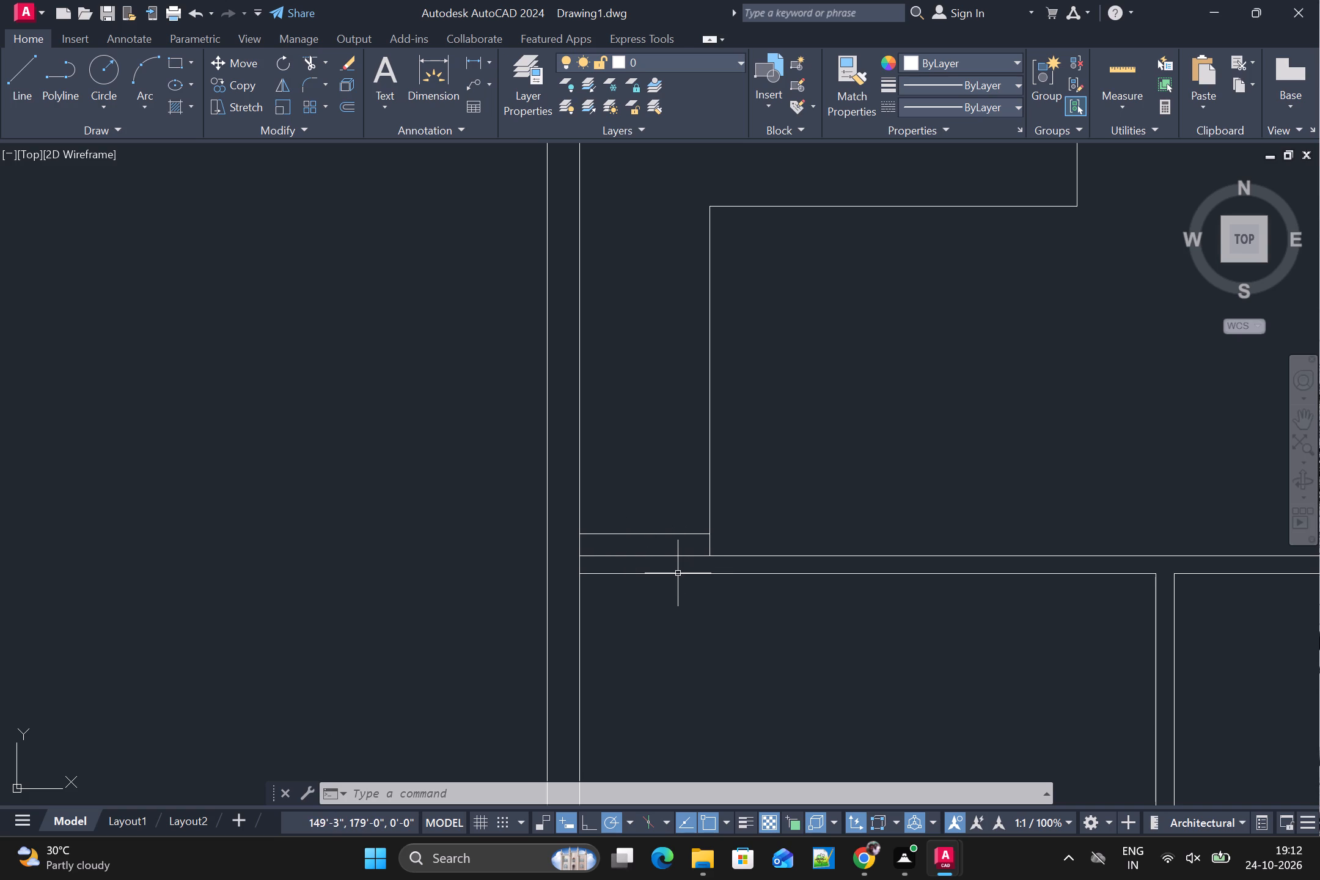
Outline a lower stair flight from the strip's southeast corner: line 3' north, about 7'-3" east, and 3' south to the wall.
{"action": "type", "text": "L"}
{"action": "key", "text": "space"}
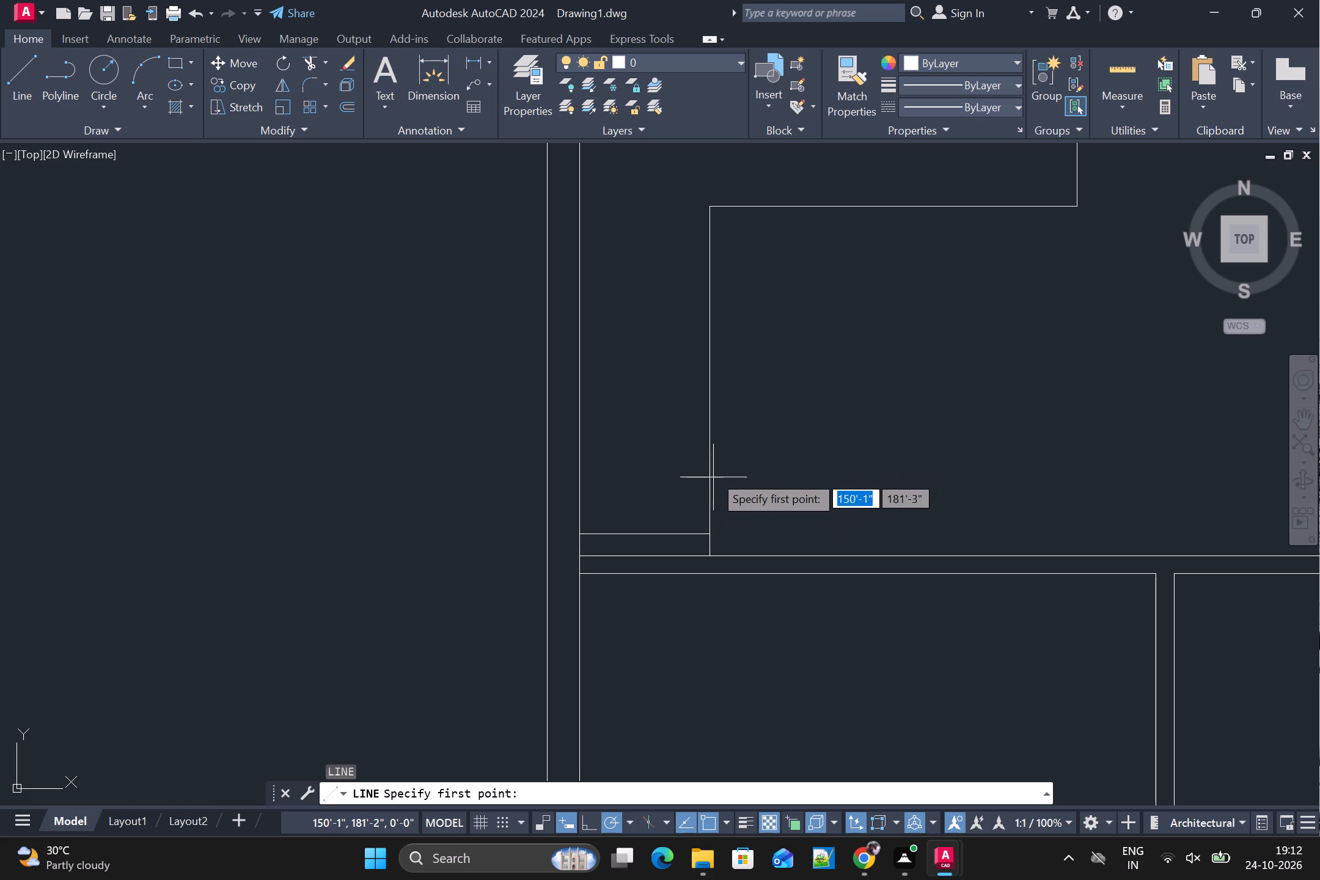
{"action": "left_click", "coordinate": [707, 551]}
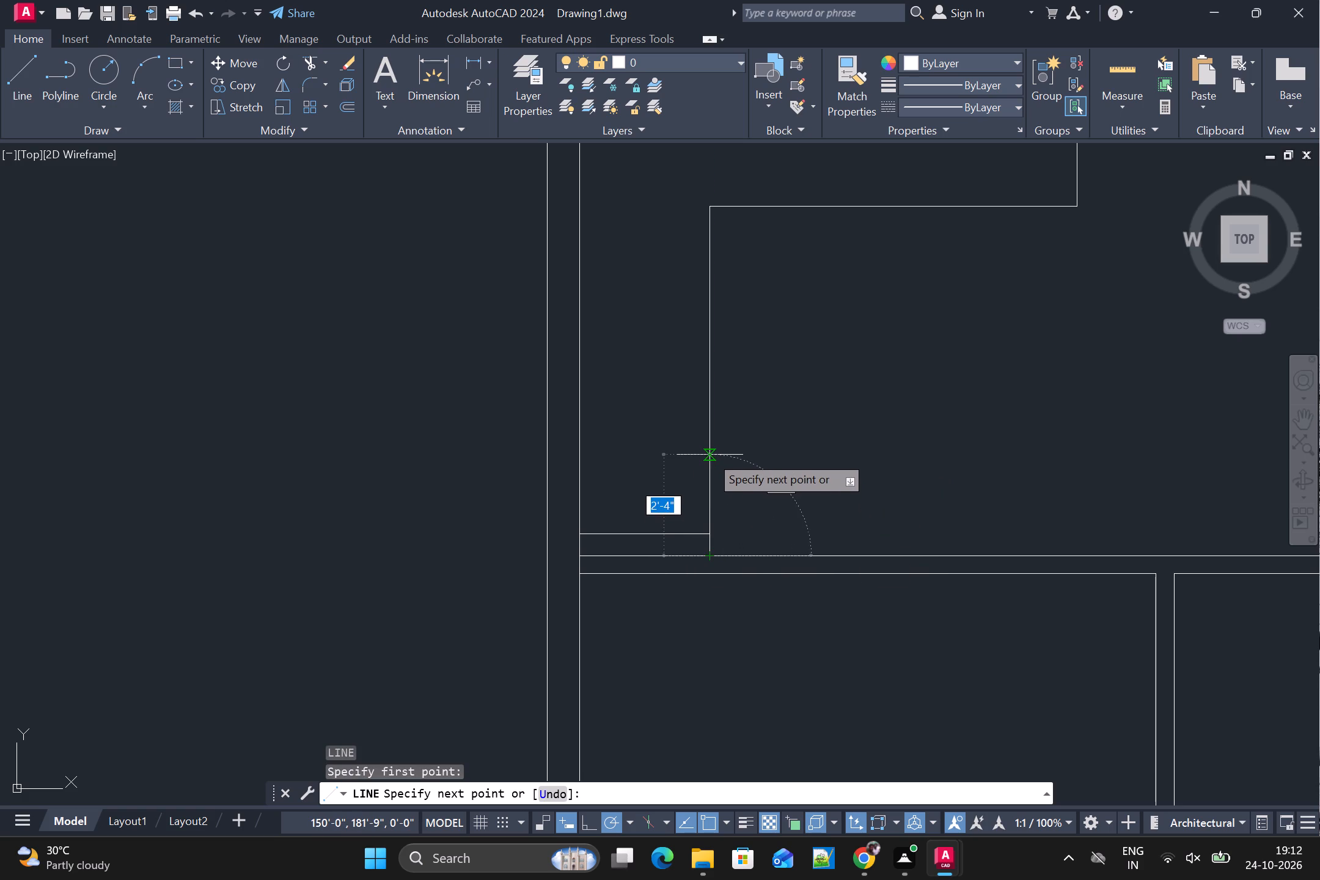
{"action": "left_click", "coordinate": [709, 423]}
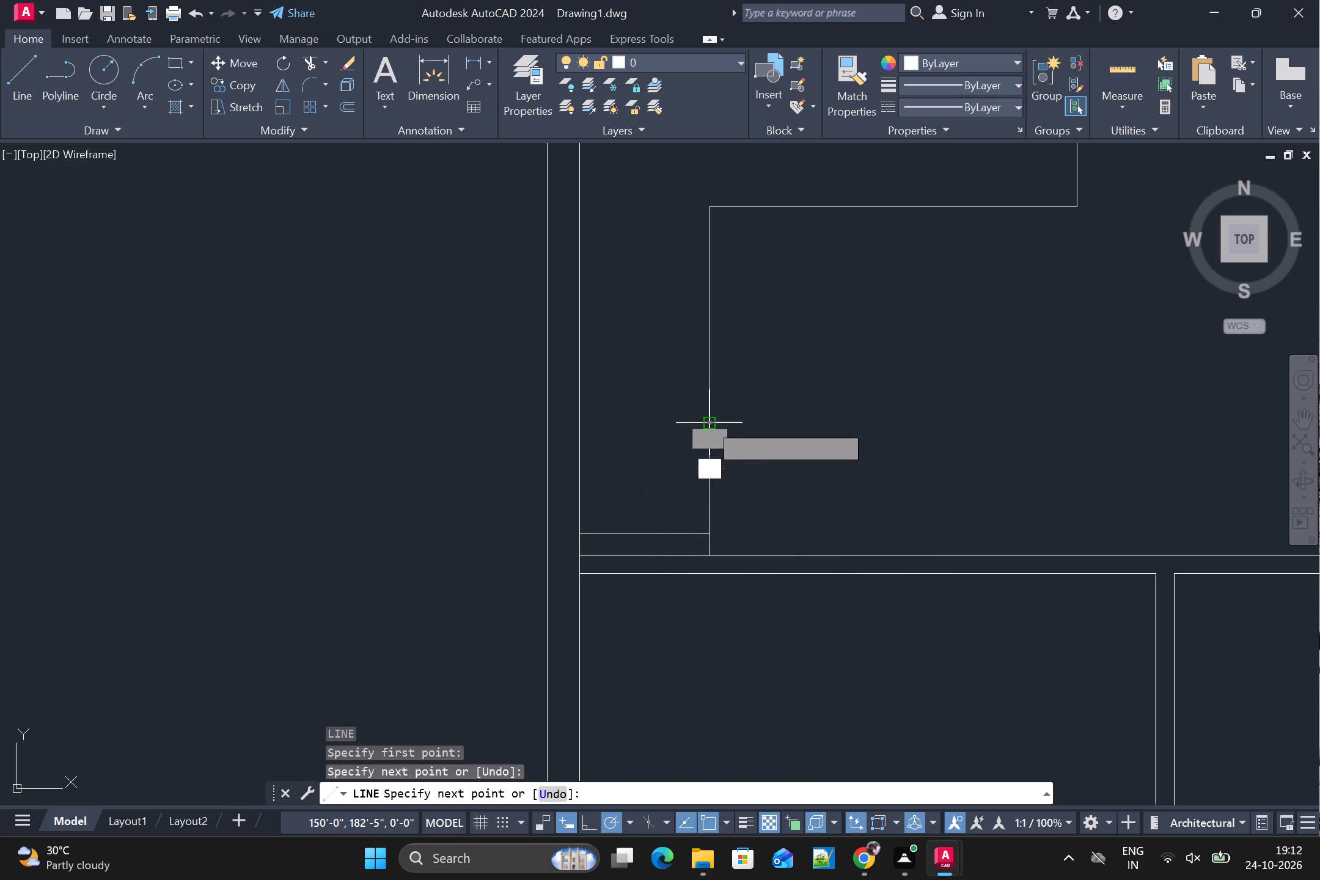
{"action": "scroll", "coordinate": [1041, 441], "scroll_direction": "down", "scroll_amount": 2}
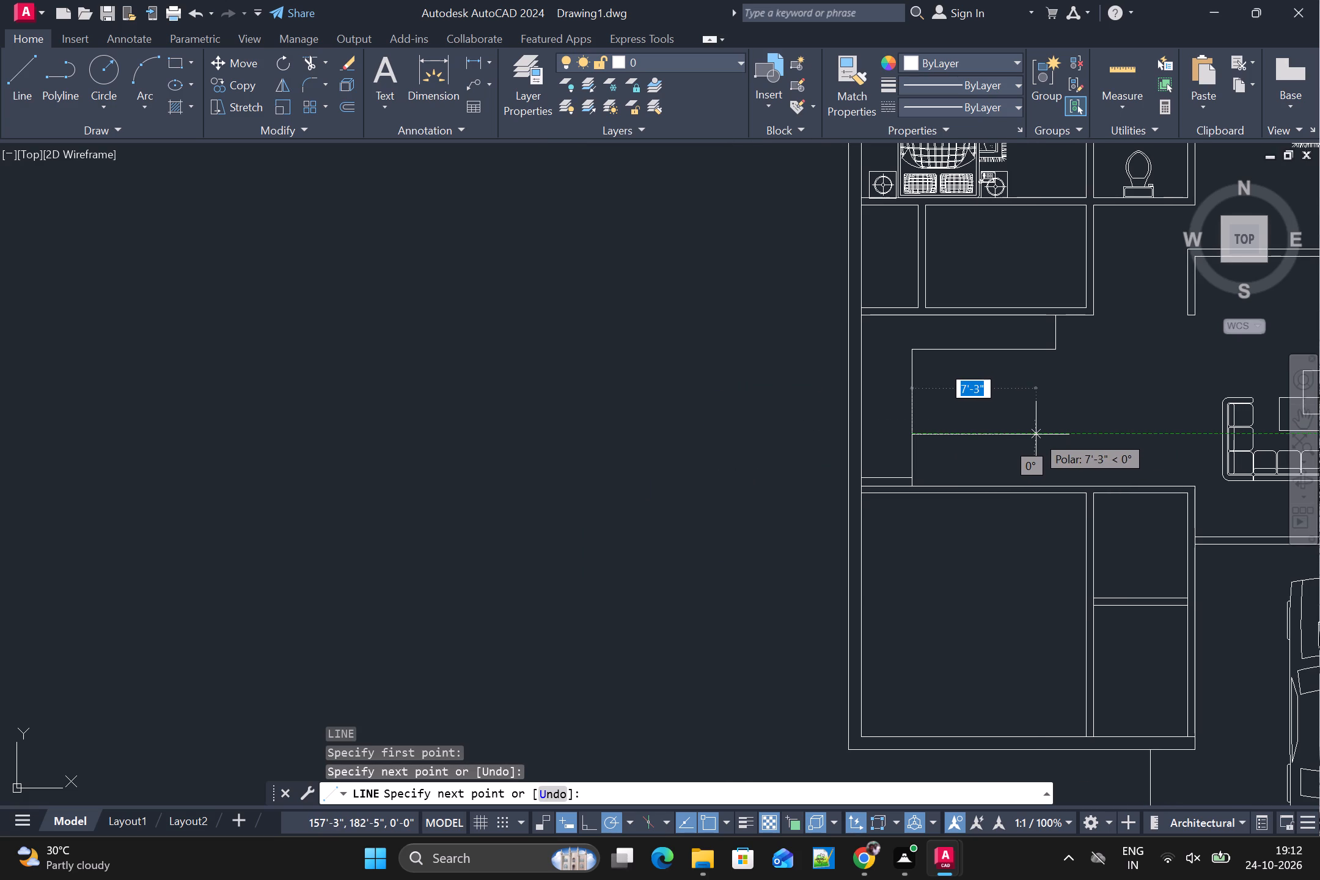
{"action": "left_click", "coordinate": [1036, 435]}
{"action": "left_click", "coordinate": [1036, 485]}
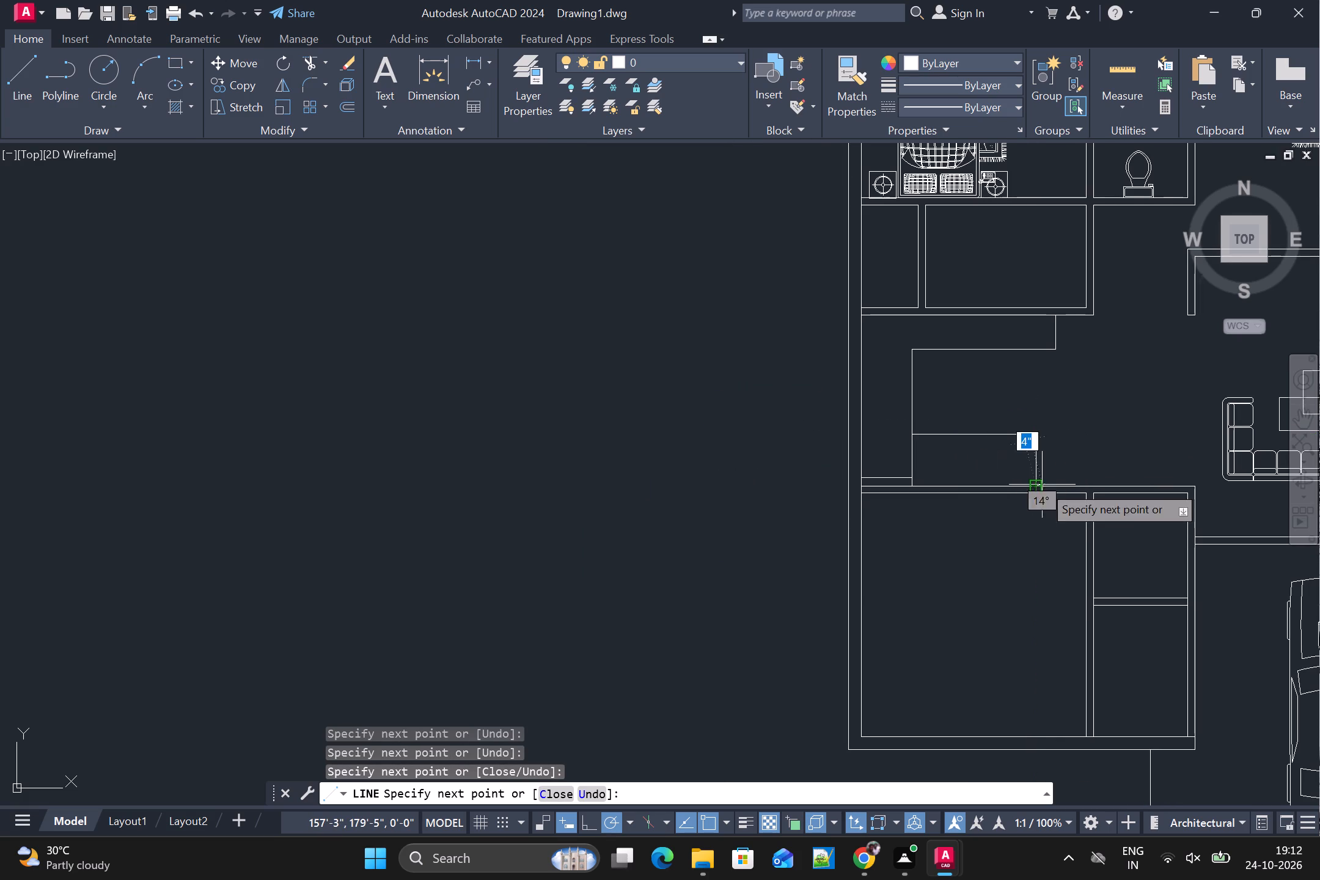
{"action": "key", "text": "space"}
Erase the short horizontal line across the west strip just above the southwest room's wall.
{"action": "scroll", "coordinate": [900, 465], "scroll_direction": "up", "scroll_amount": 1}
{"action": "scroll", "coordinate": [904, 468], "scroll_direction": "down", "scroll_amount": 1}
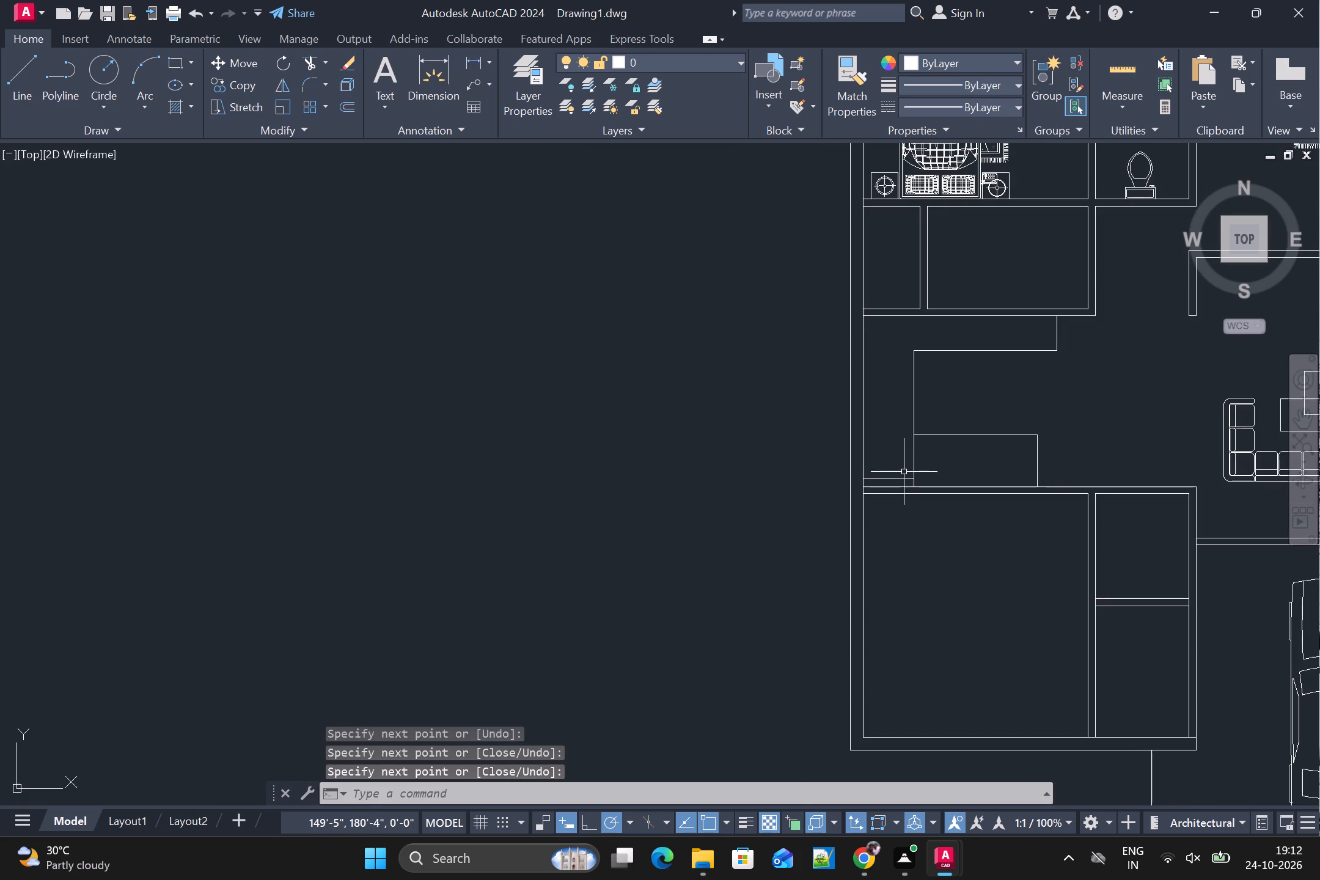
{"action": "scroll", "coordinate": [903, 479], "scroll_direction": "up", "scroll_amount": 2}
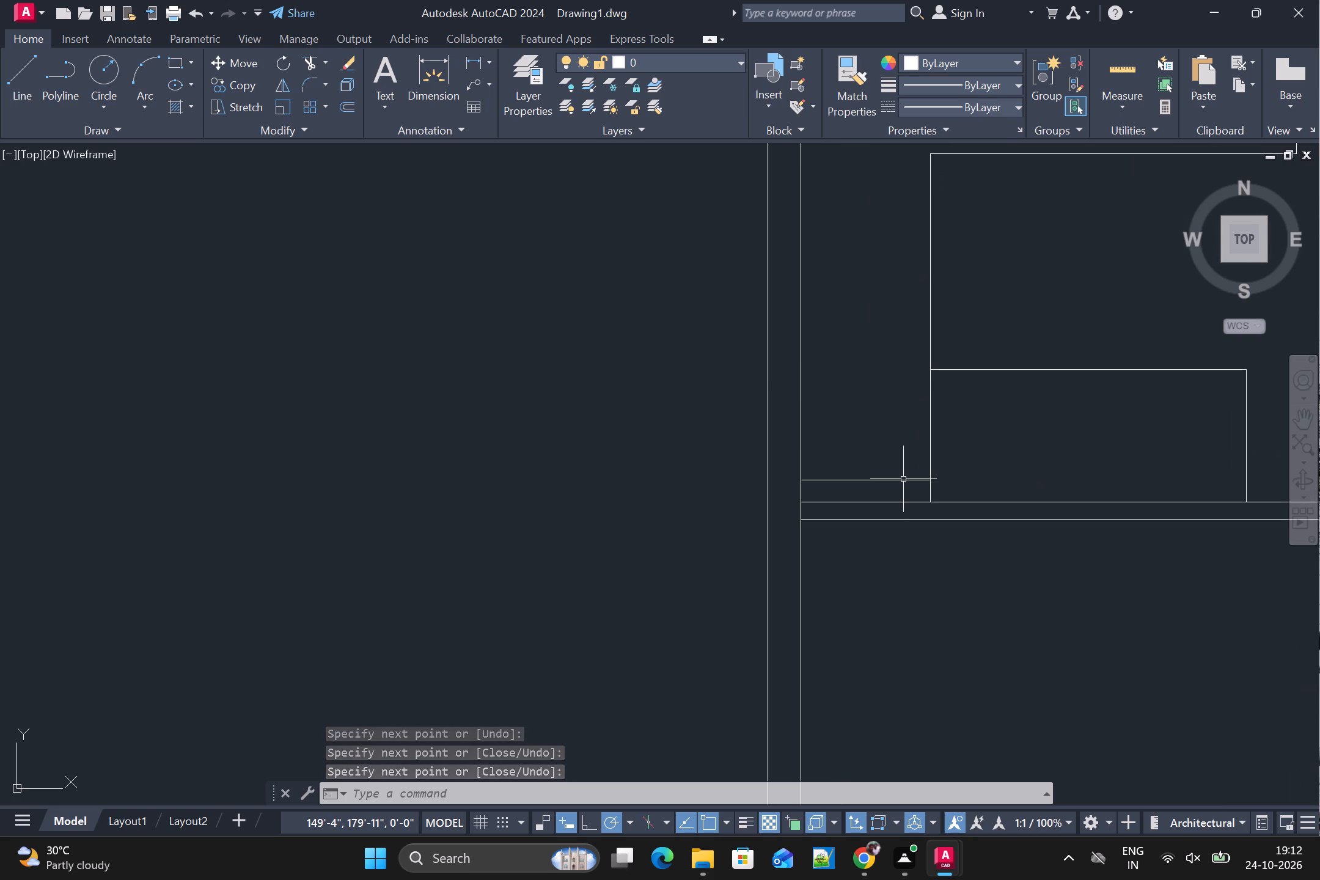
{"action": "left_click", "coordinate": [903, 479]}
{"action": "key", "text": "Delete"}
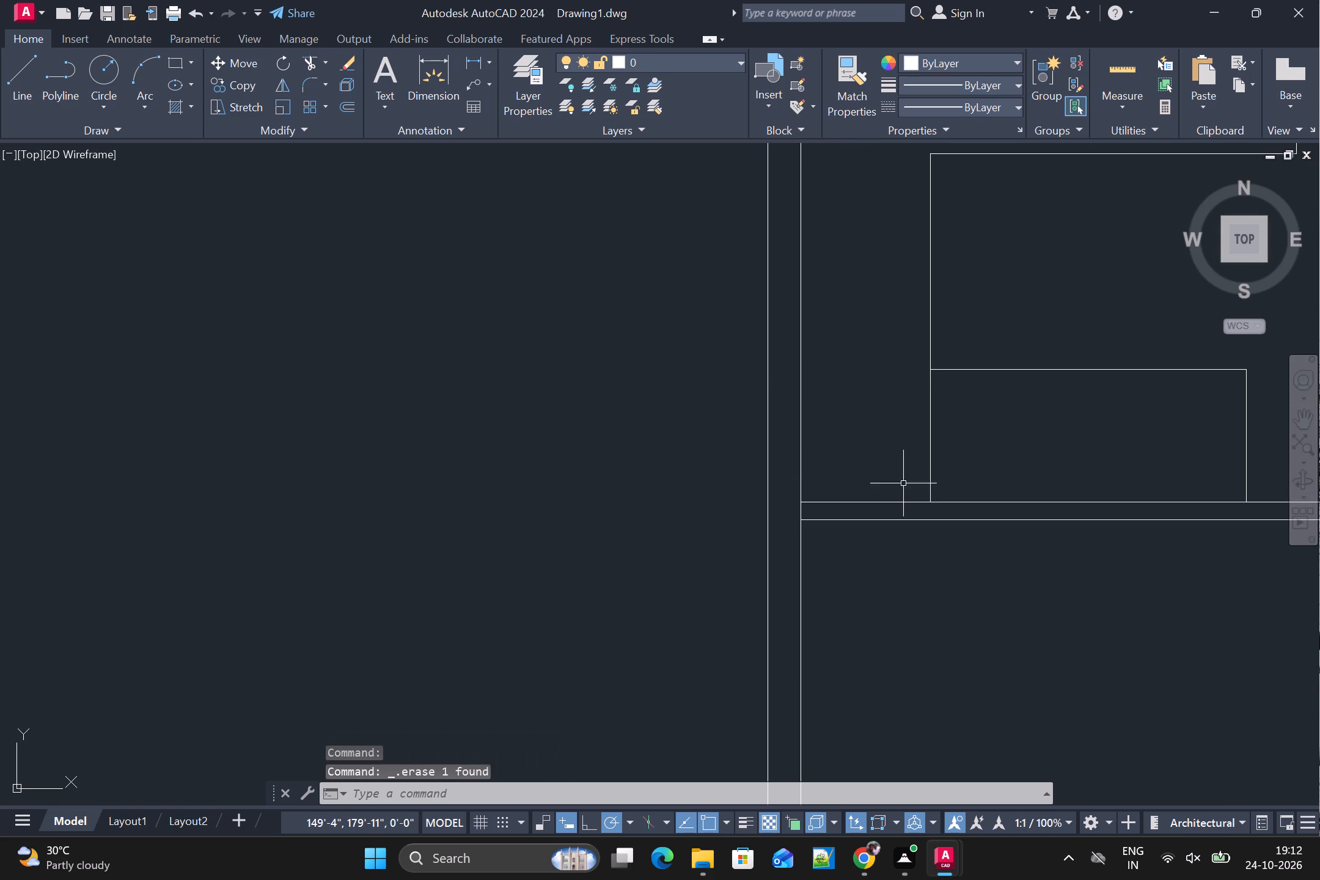
Draw a 3' horizontal tread line from the west strip's east edge to the outer wall, about 4' north of the southwest room.
{"action": "scroll", "coordinate": [941, 464], "scroll_direction": "down", "scroll_amount": 1}
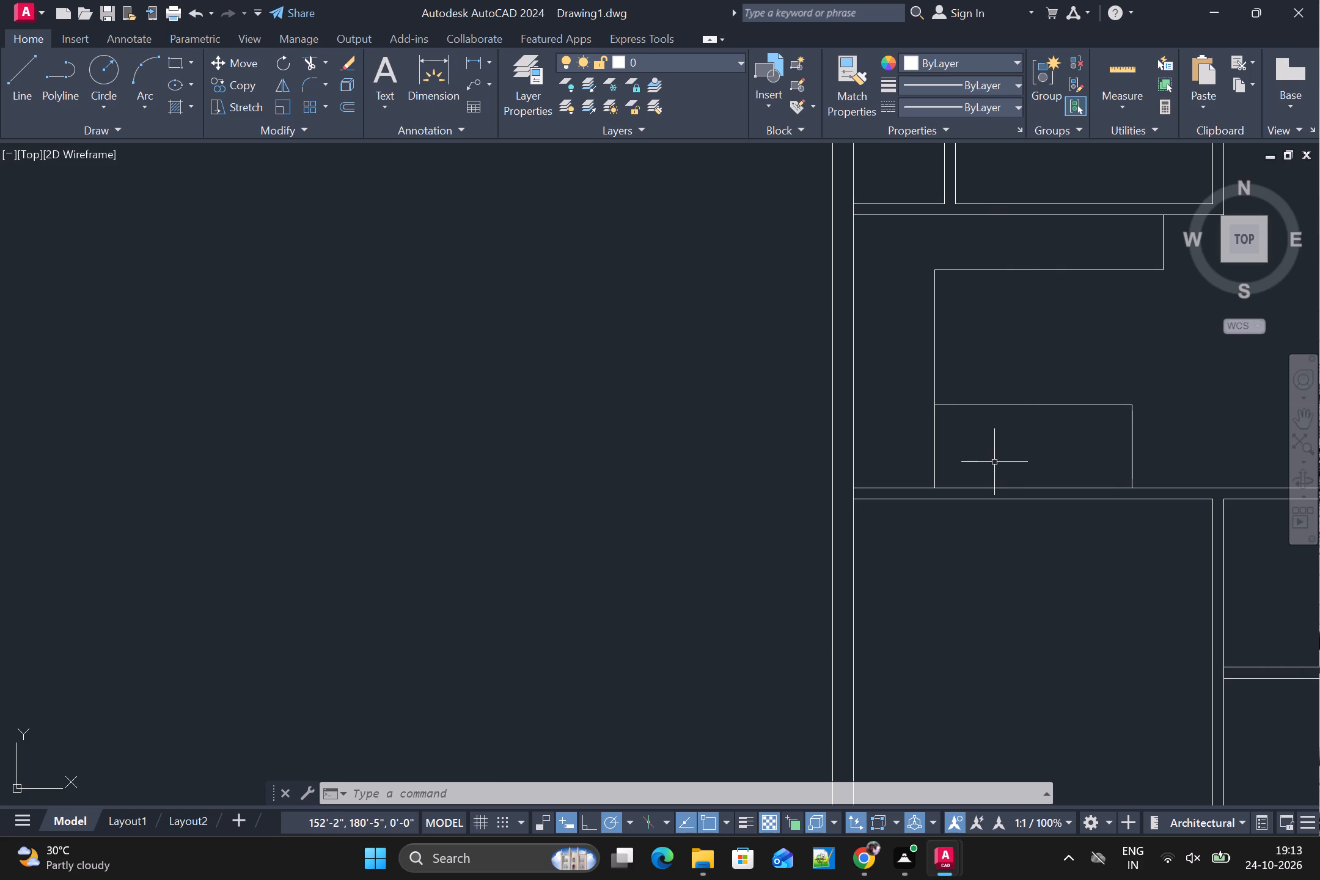
{"action": "key", "text": "l"}
{"action": "key", "text": "space"}
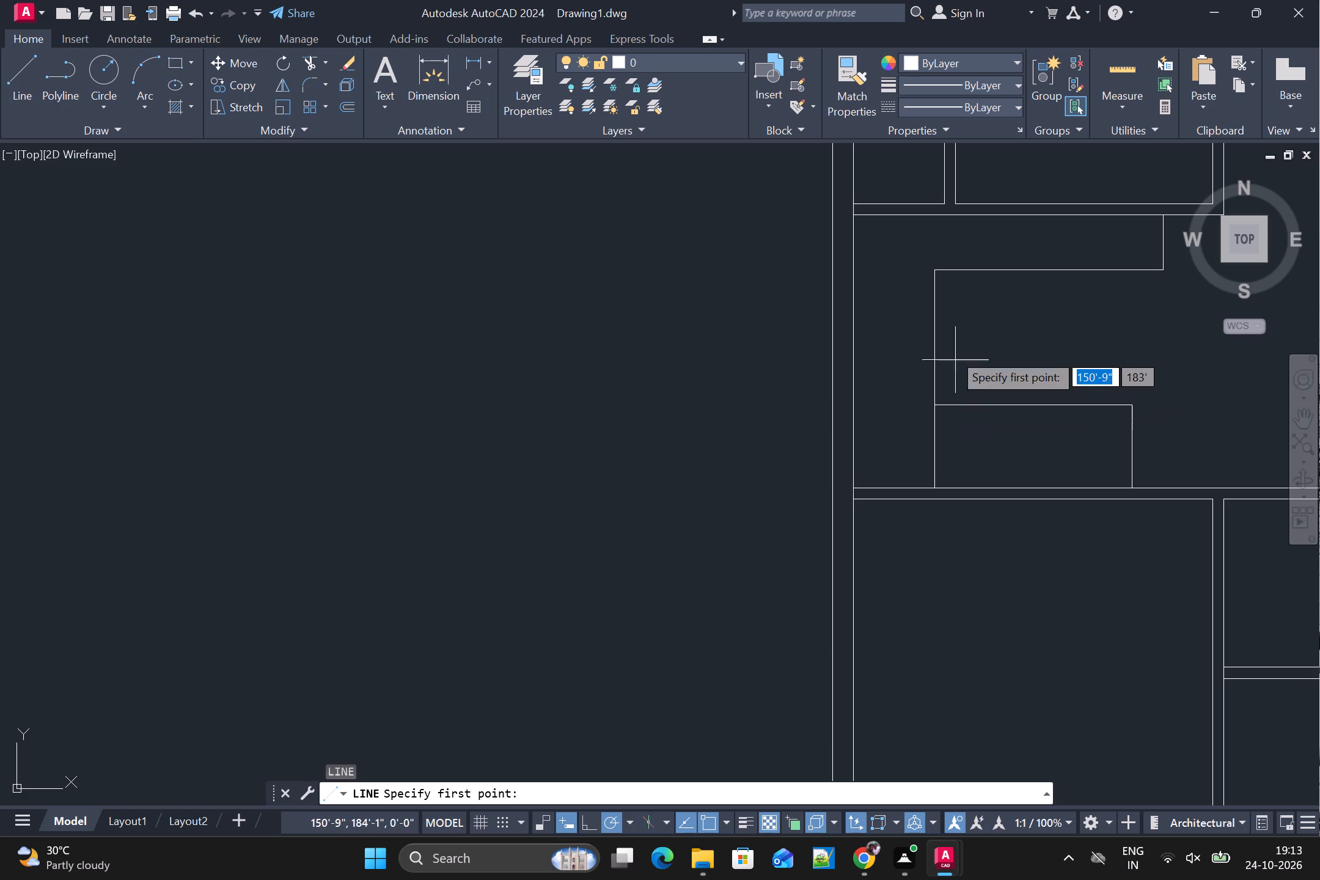
{"action": "left_click", "coordinate": [935, 383]}
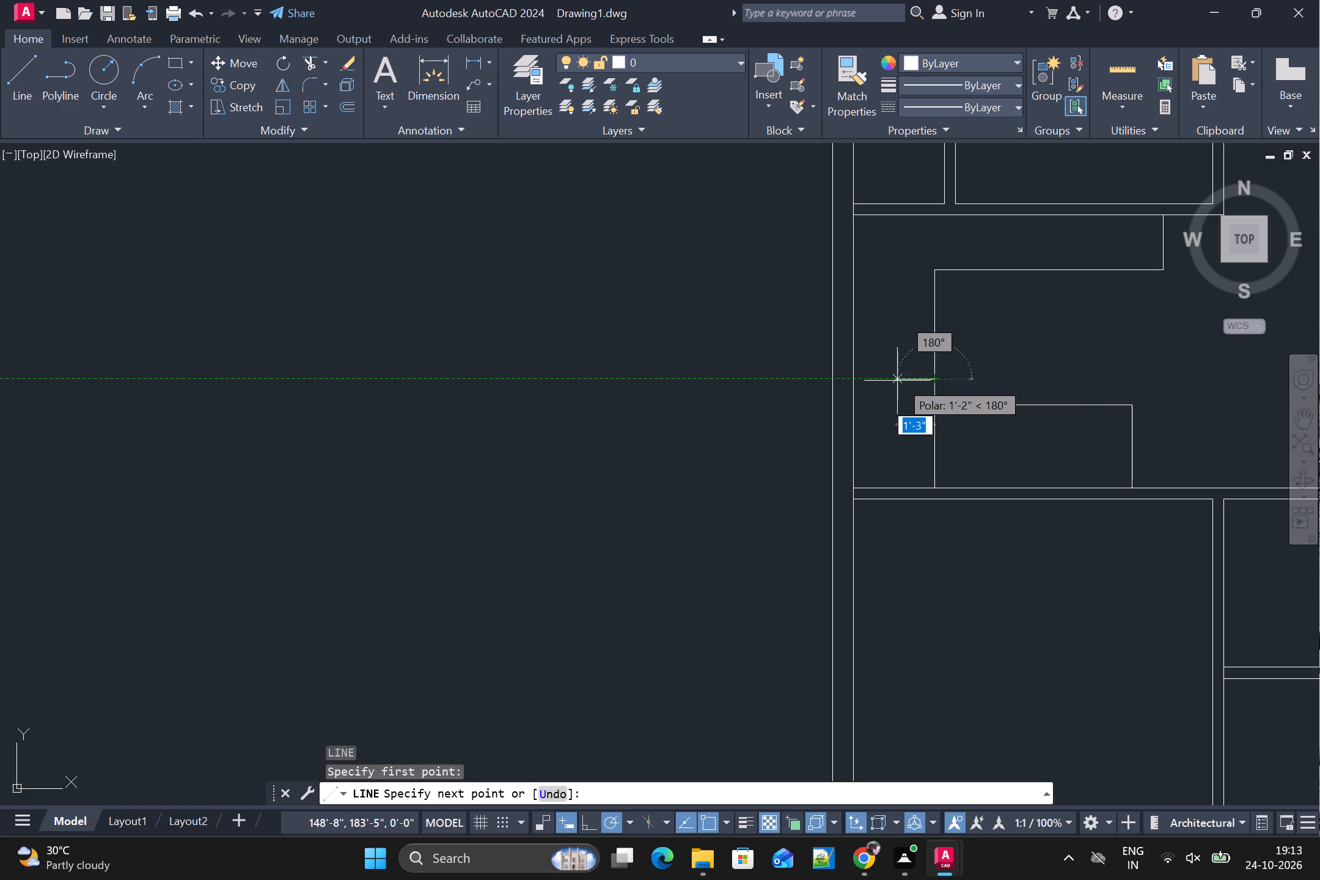
{"action": "left_click", "coordinate": [855, 383]}
{"action": "key", "text": "space"}
{"action": "key", "text": "space"}
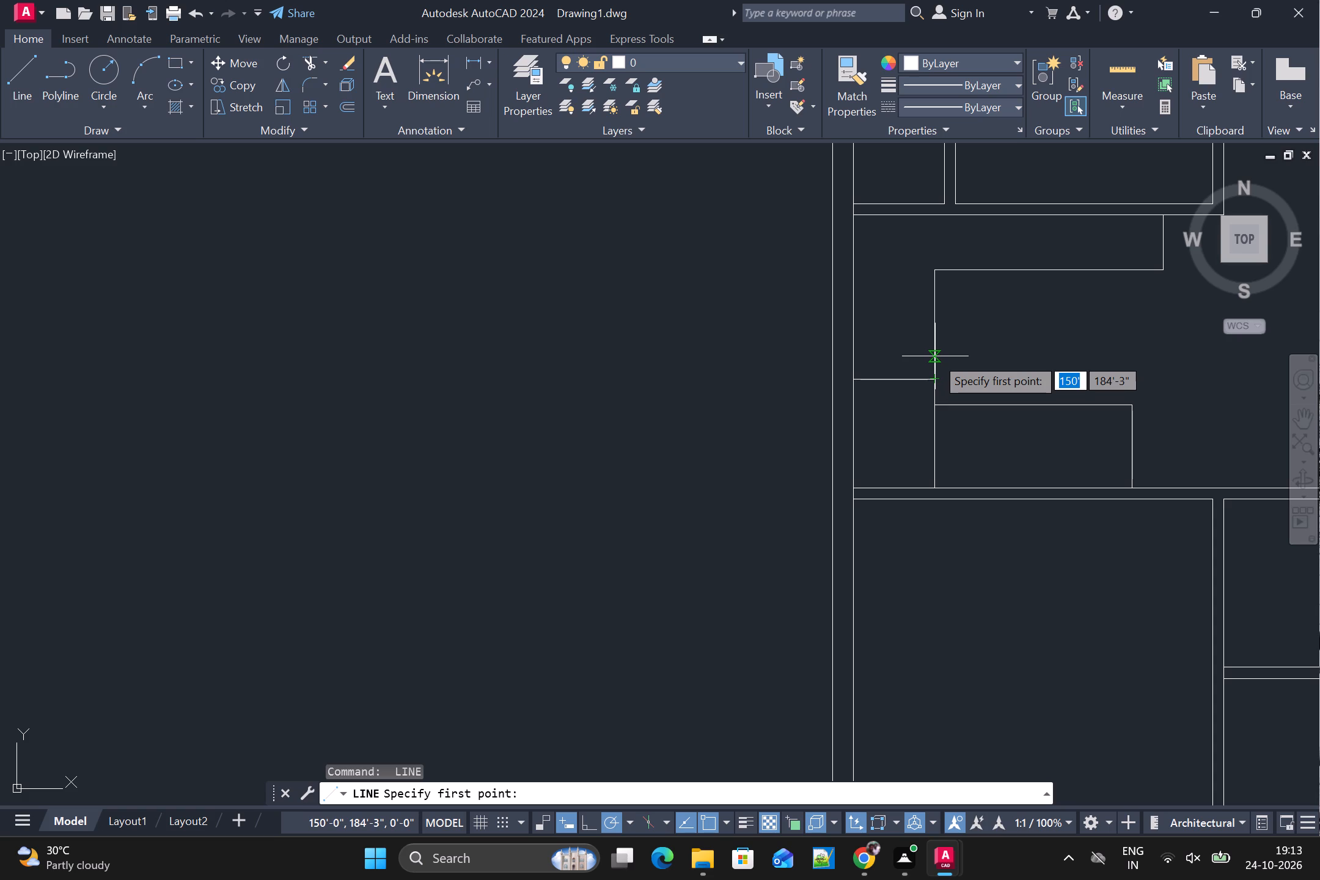
{"action": "key", "text": "Escape"}
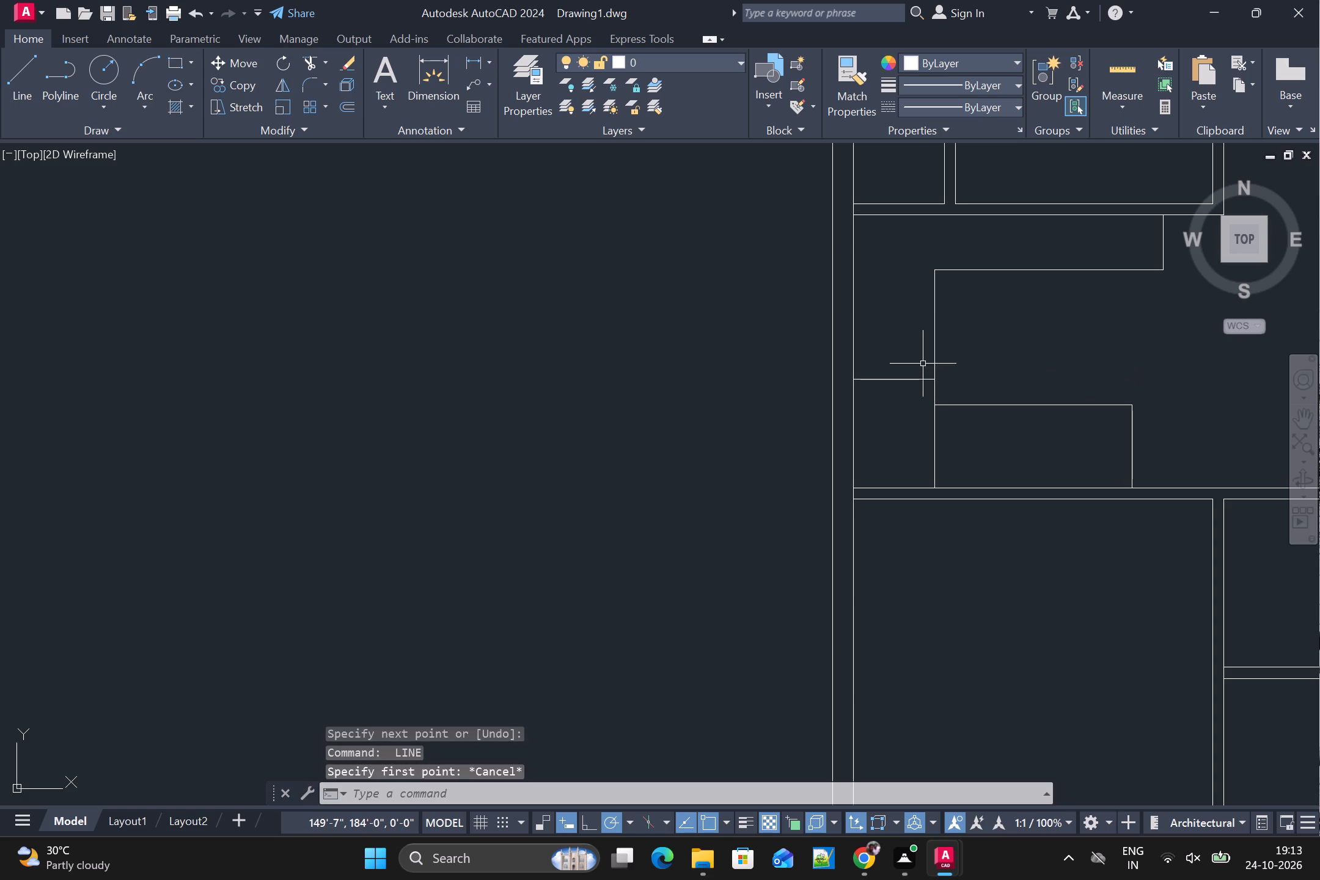
Offset the tread line northward five times in Through mode, spacing the west flight's treads about 8" apart.
{"action": "key", "text": "o"}
{"action": "key", "text": "space"}
{"action": "type", "text": "T"}
{"action": "key", "text": "space"}
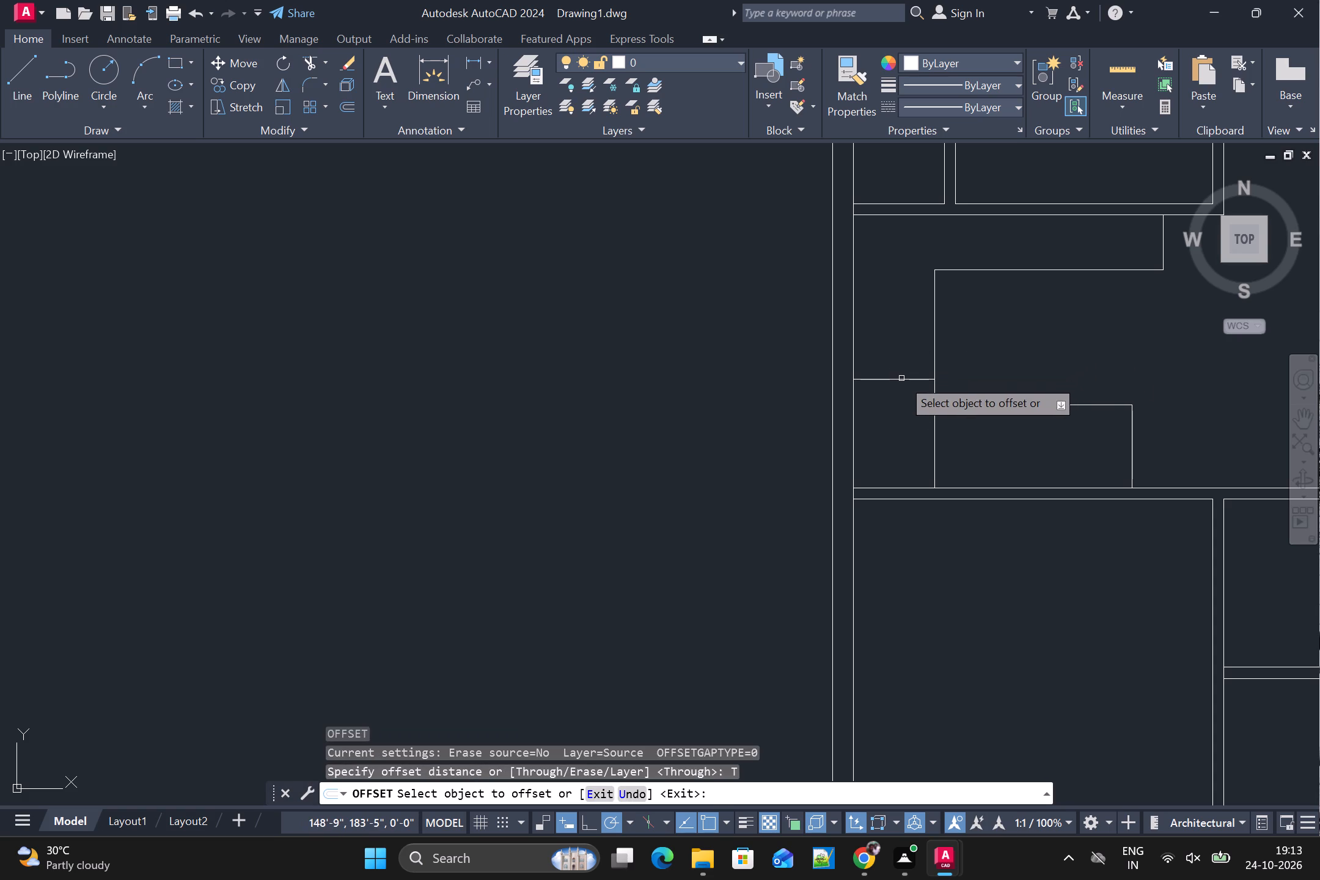
{"action": "left_click", "coordinate": [901, 378]}
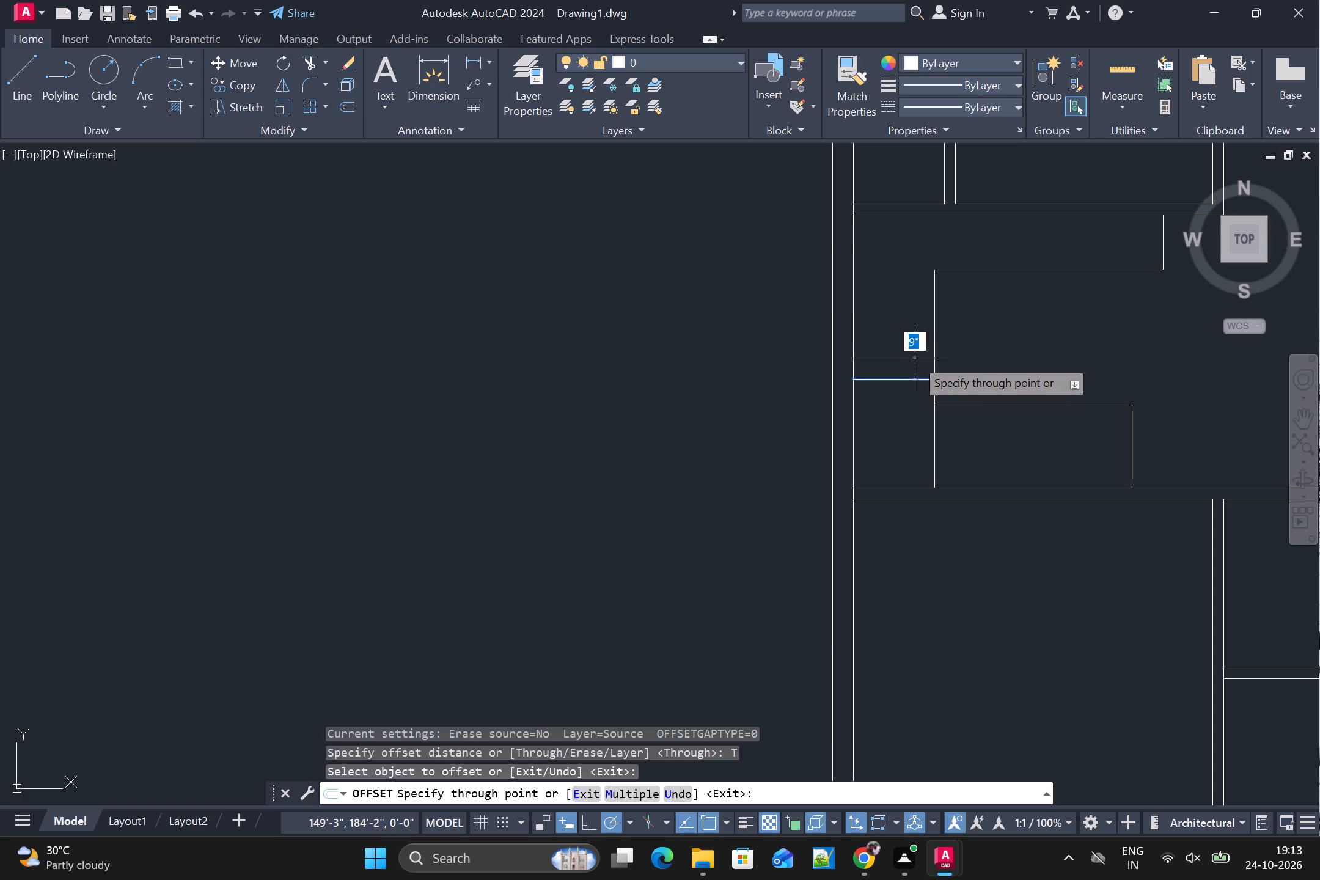
{"action": "double_click", "coordinate": [913, 360]}
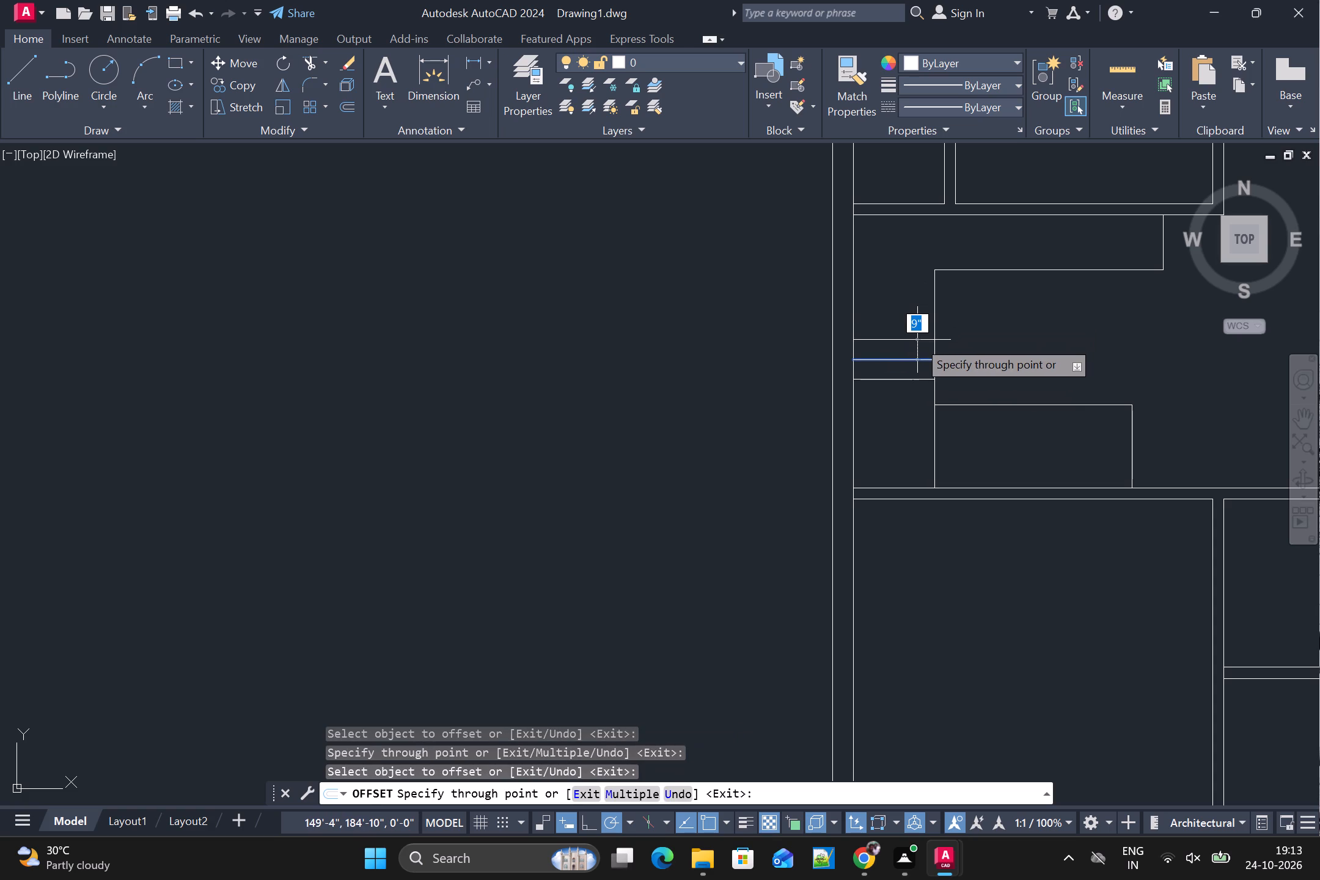
{"action": "double_click", "coordinate": [916, 342]}
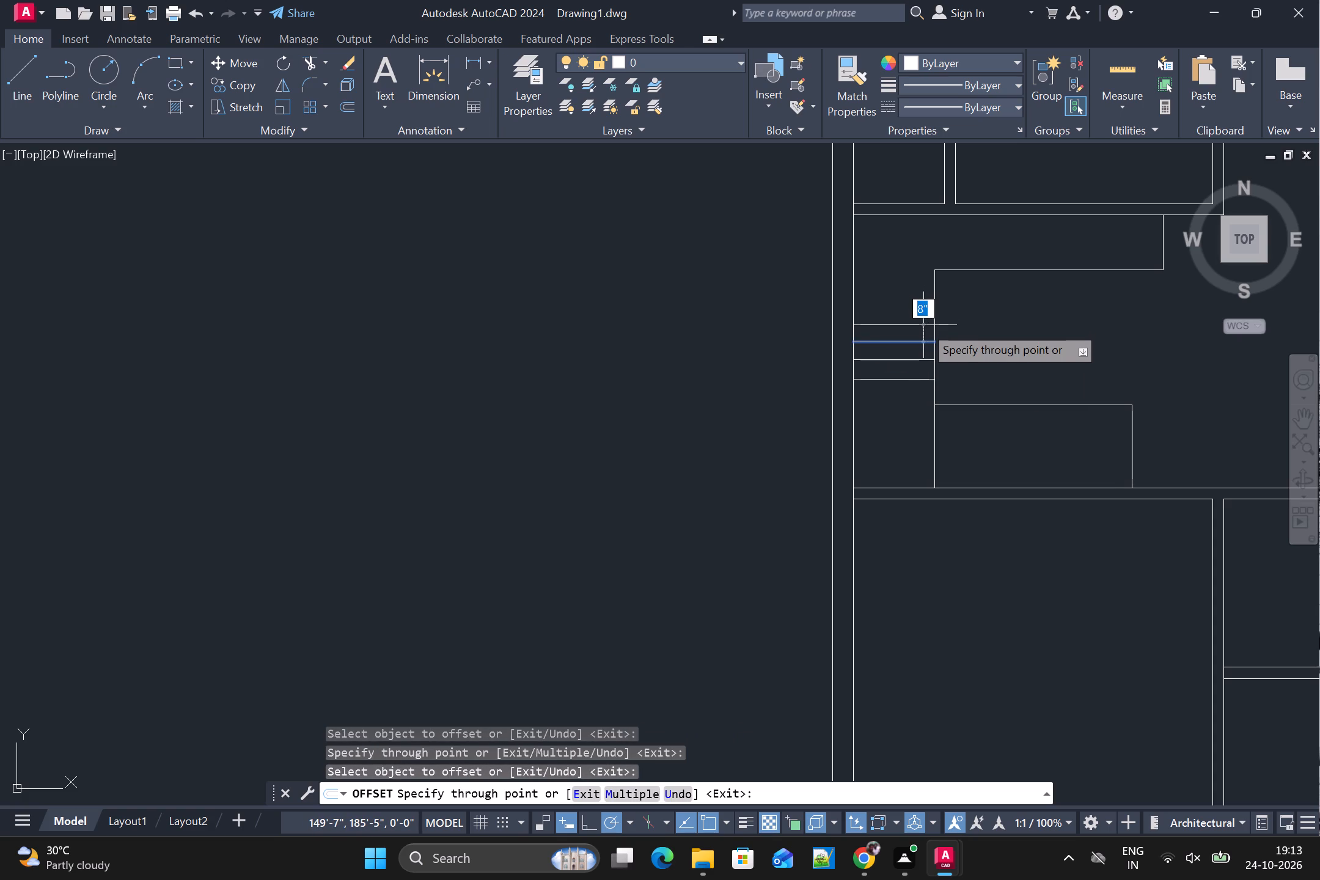
{"action": "double_click", "coordinate": [923, 325]}
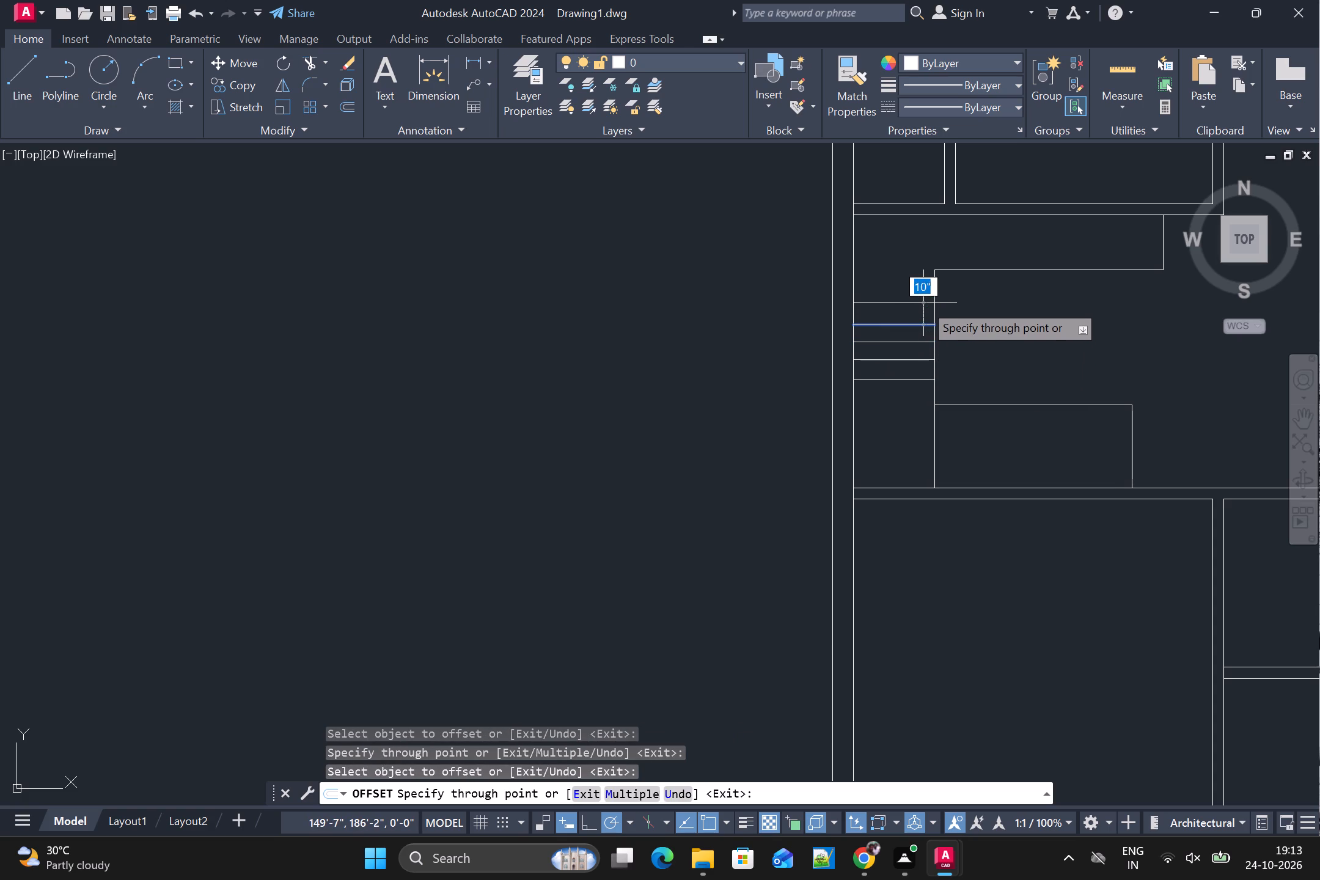
{"action": "left_click", "coordinate": [923, 308]}
{"action": "left_click", "coordinate": [923, 308]}
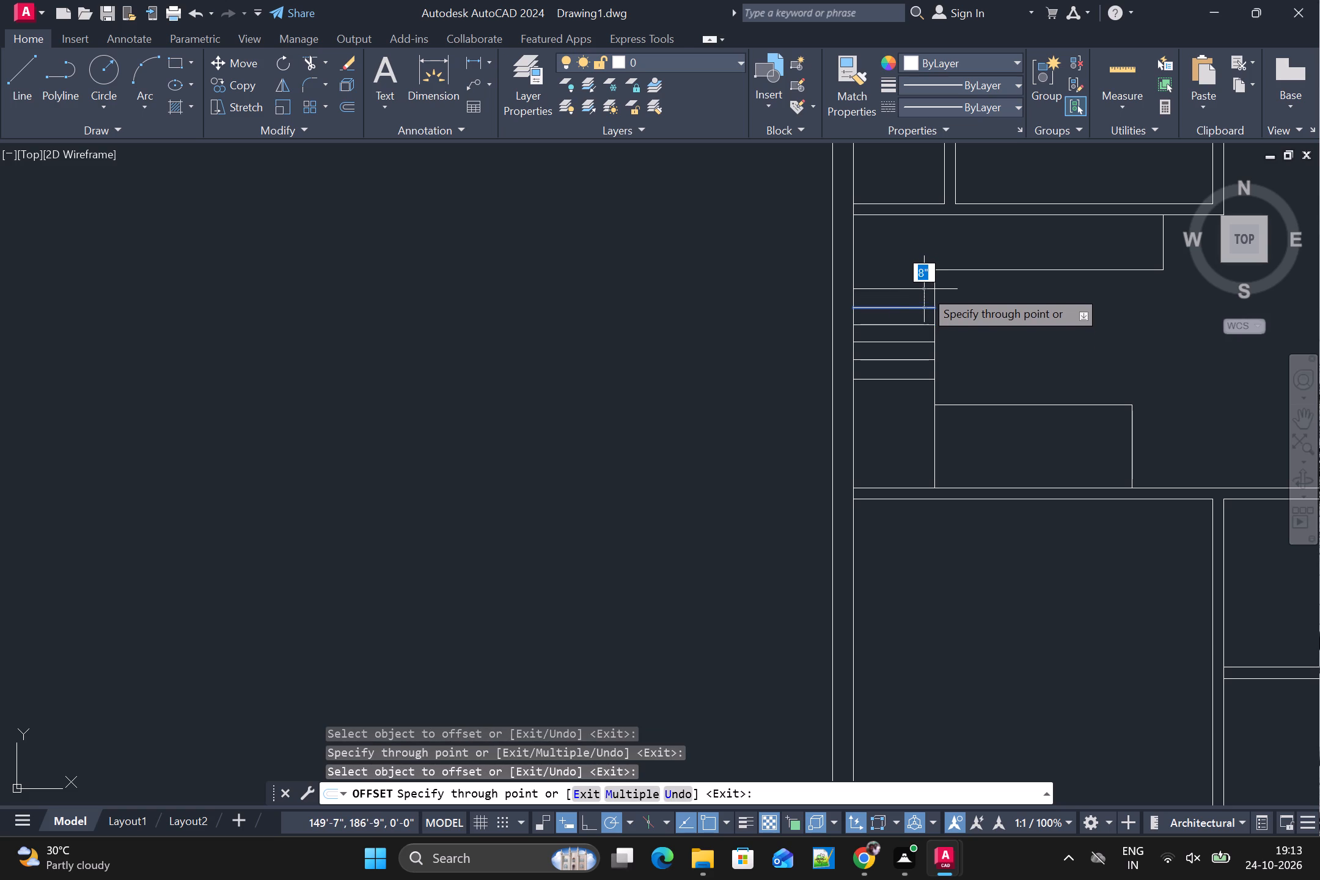
{"action": "left_click", "coordinate": [924, 289]}
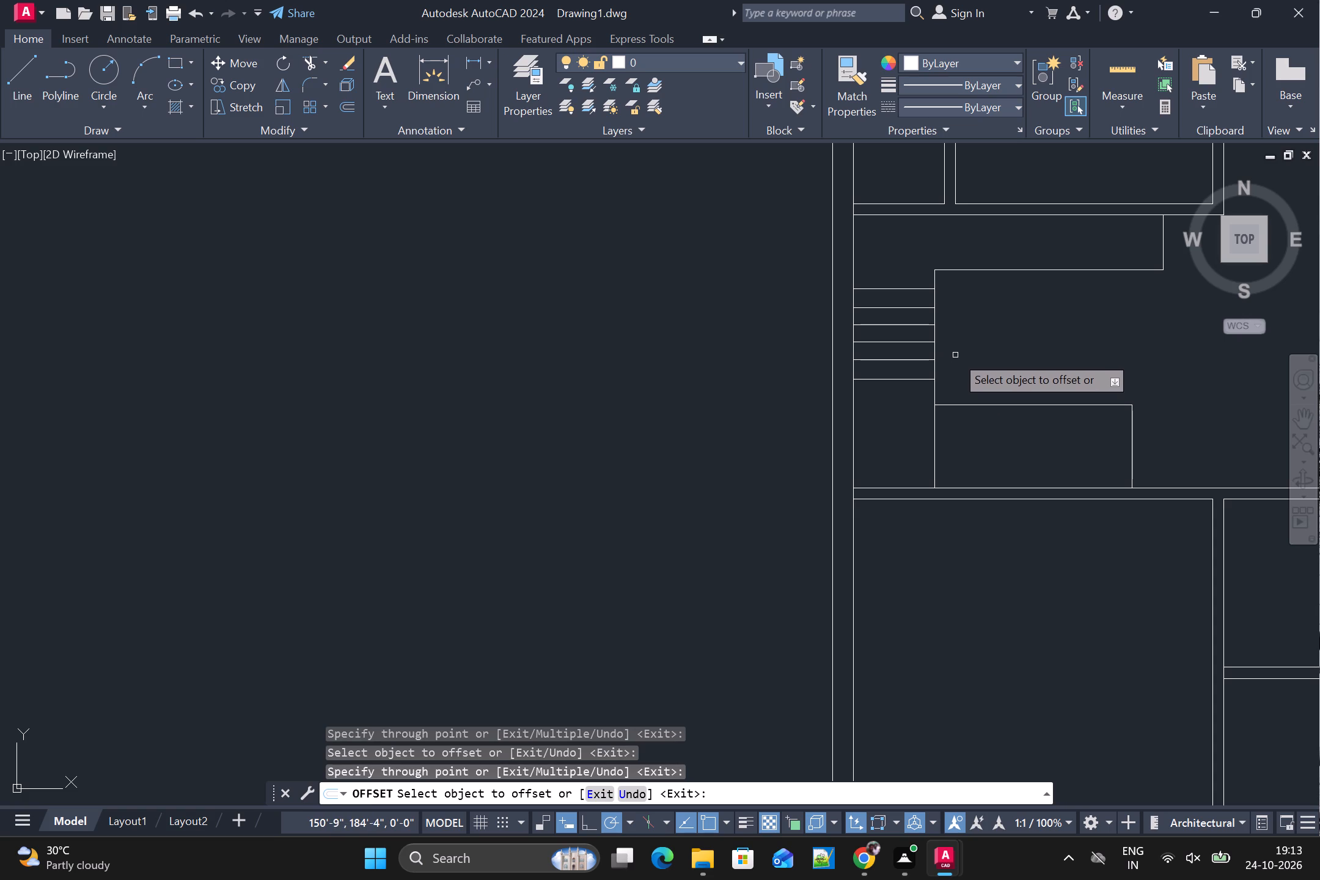
Offset the lower flight's west edge eastward nine times in Through mode, spacing the vertical treads about 8" apart.
{"action": "left_click", "coordinate": [937, 444]}
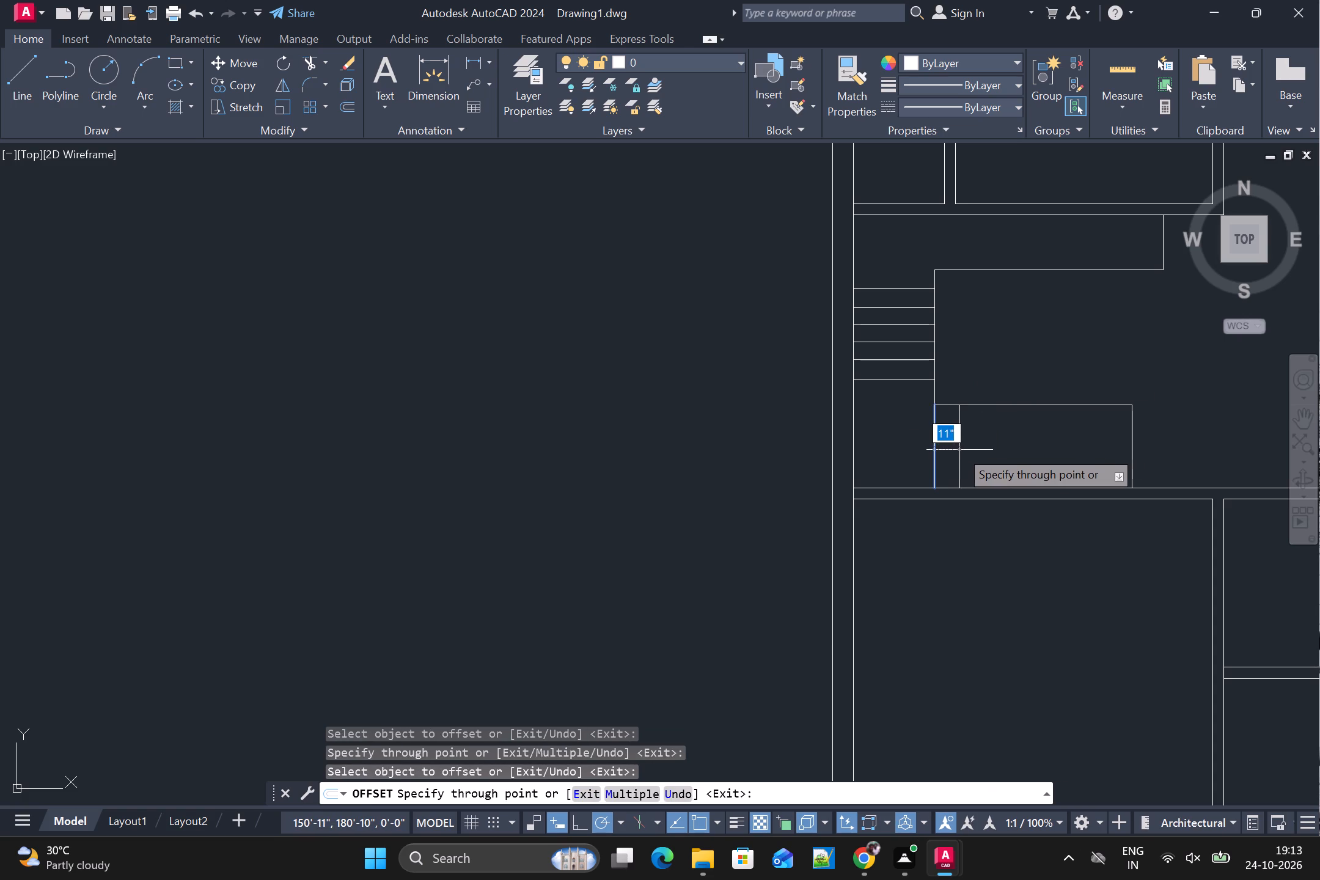
{"action": "left_click", "coordinate": [956, 450]}
{"action": "left_click_drag", "start_coordinate": [959, 452], "coordinate": [978, 453]}
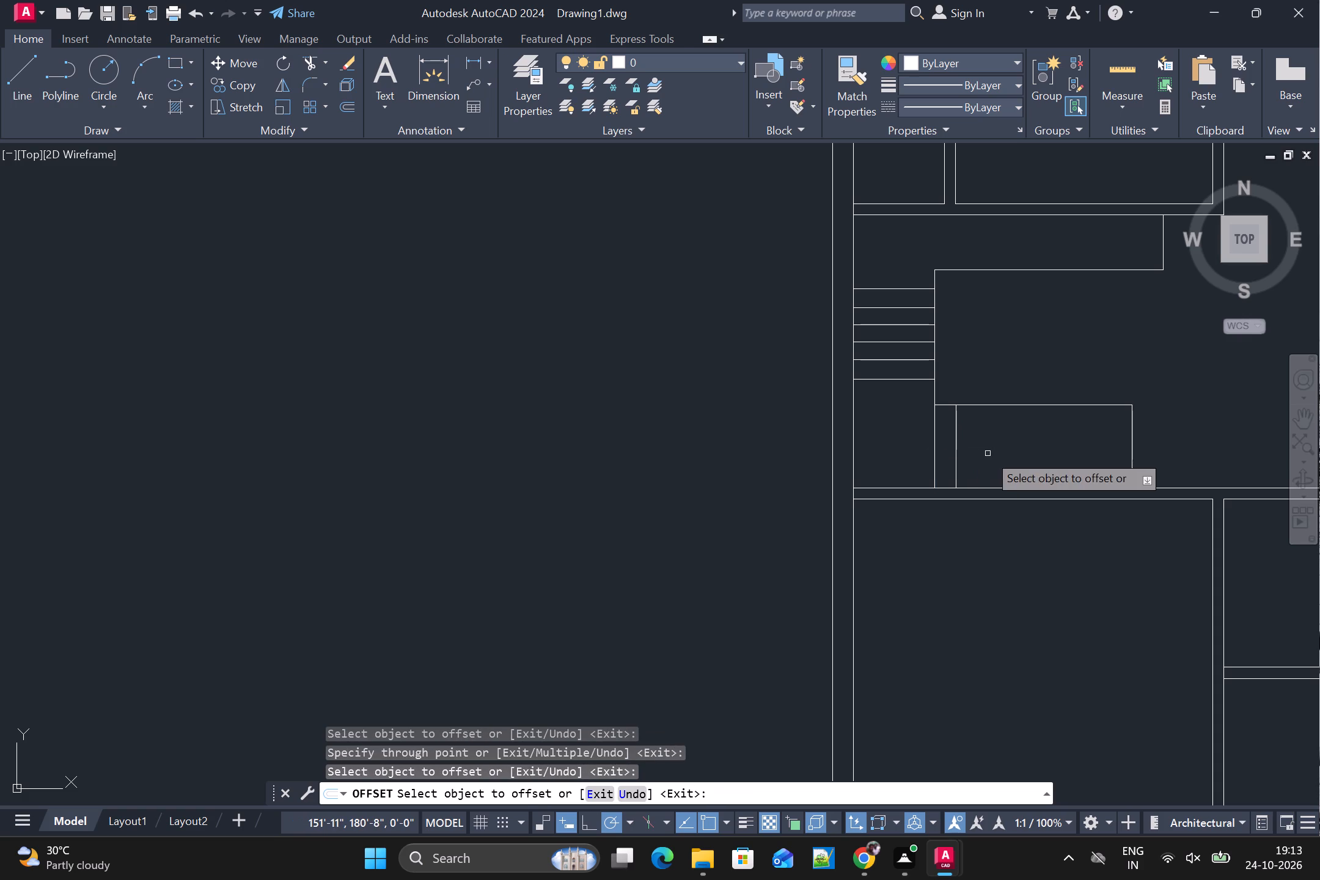
{"action": "left_click", "coordinate": [955, 451]}
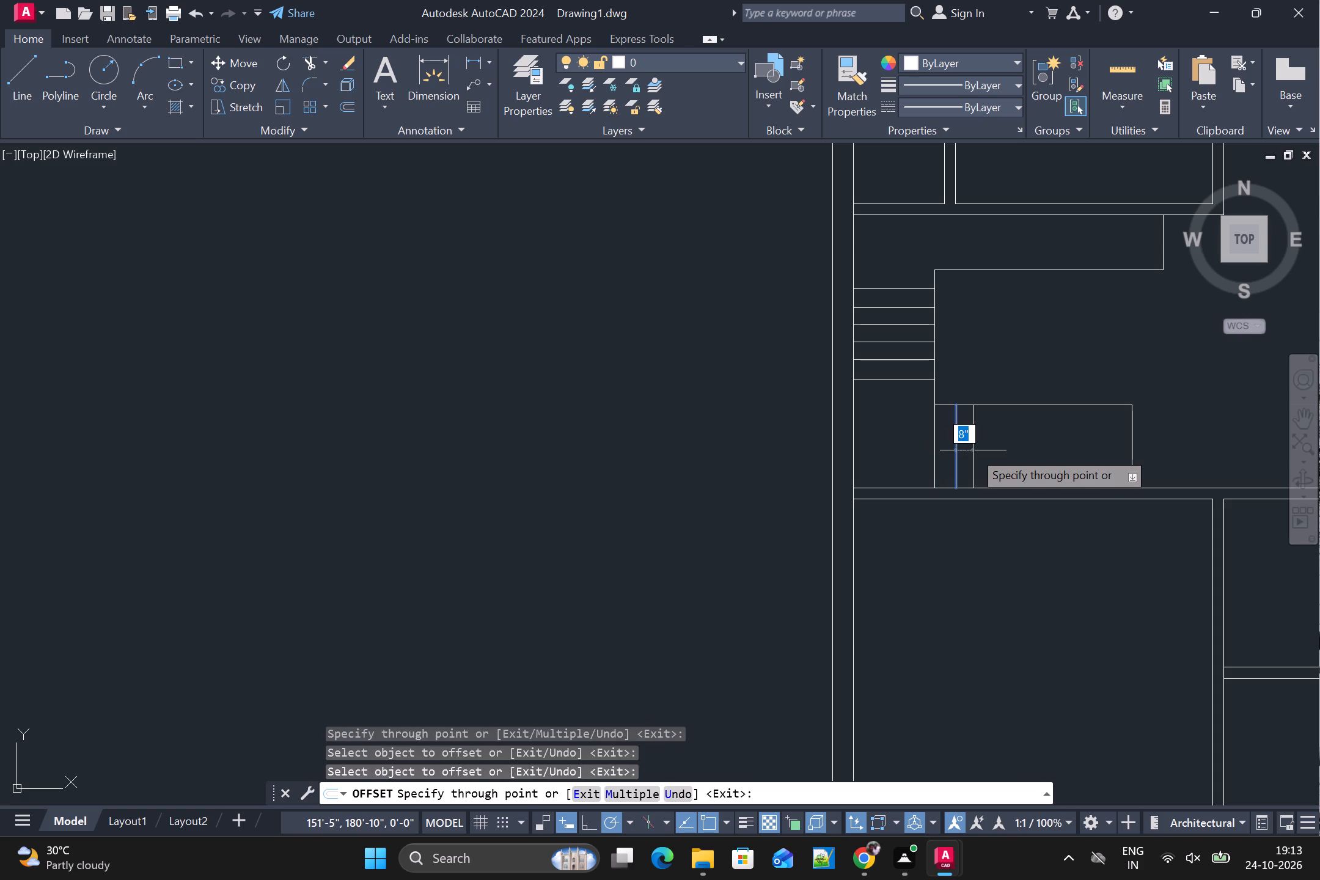
{"action": "double_click", "coordinate": [974, 449]}
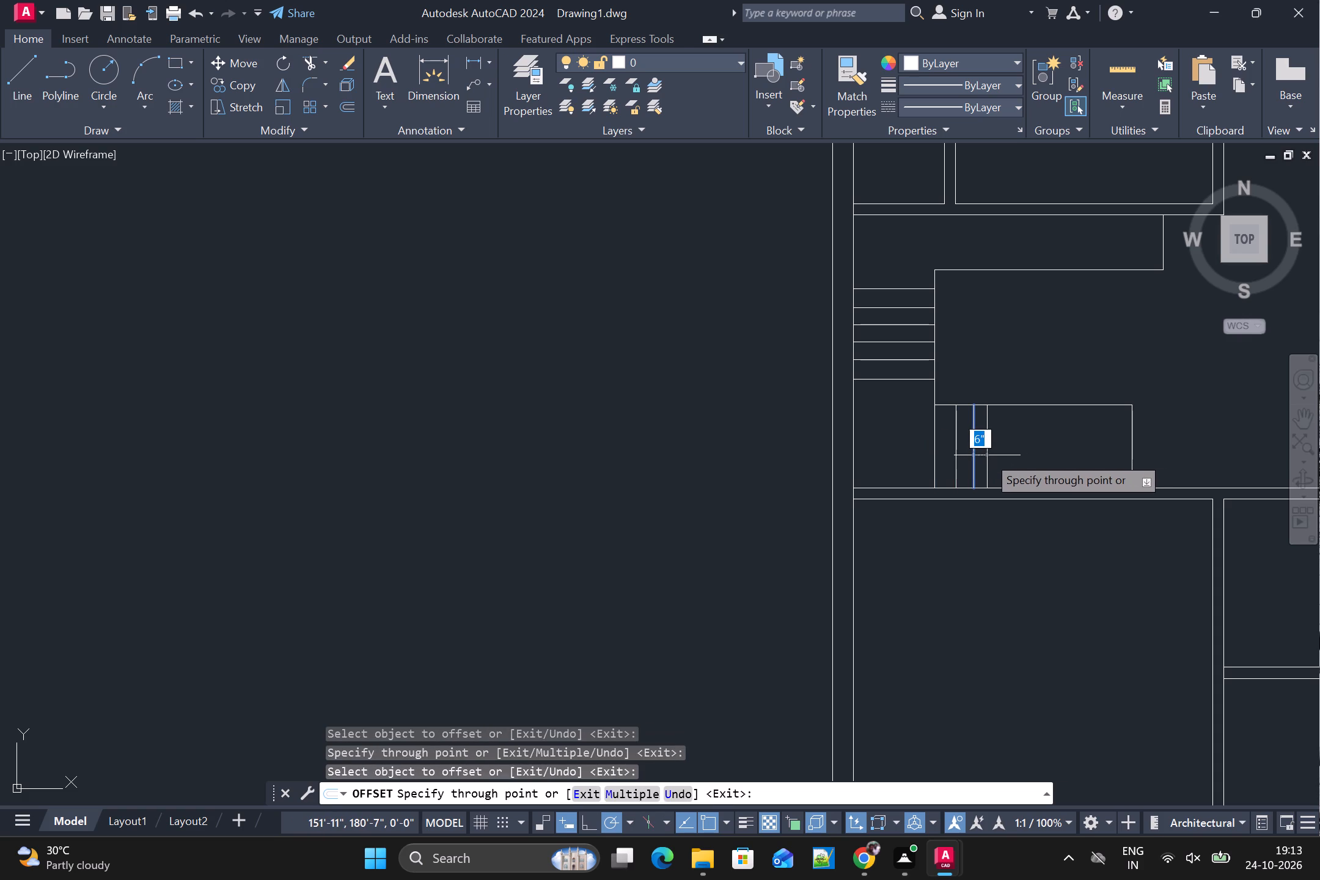
{"action": "double_click", "coordinate": [991, 455]}
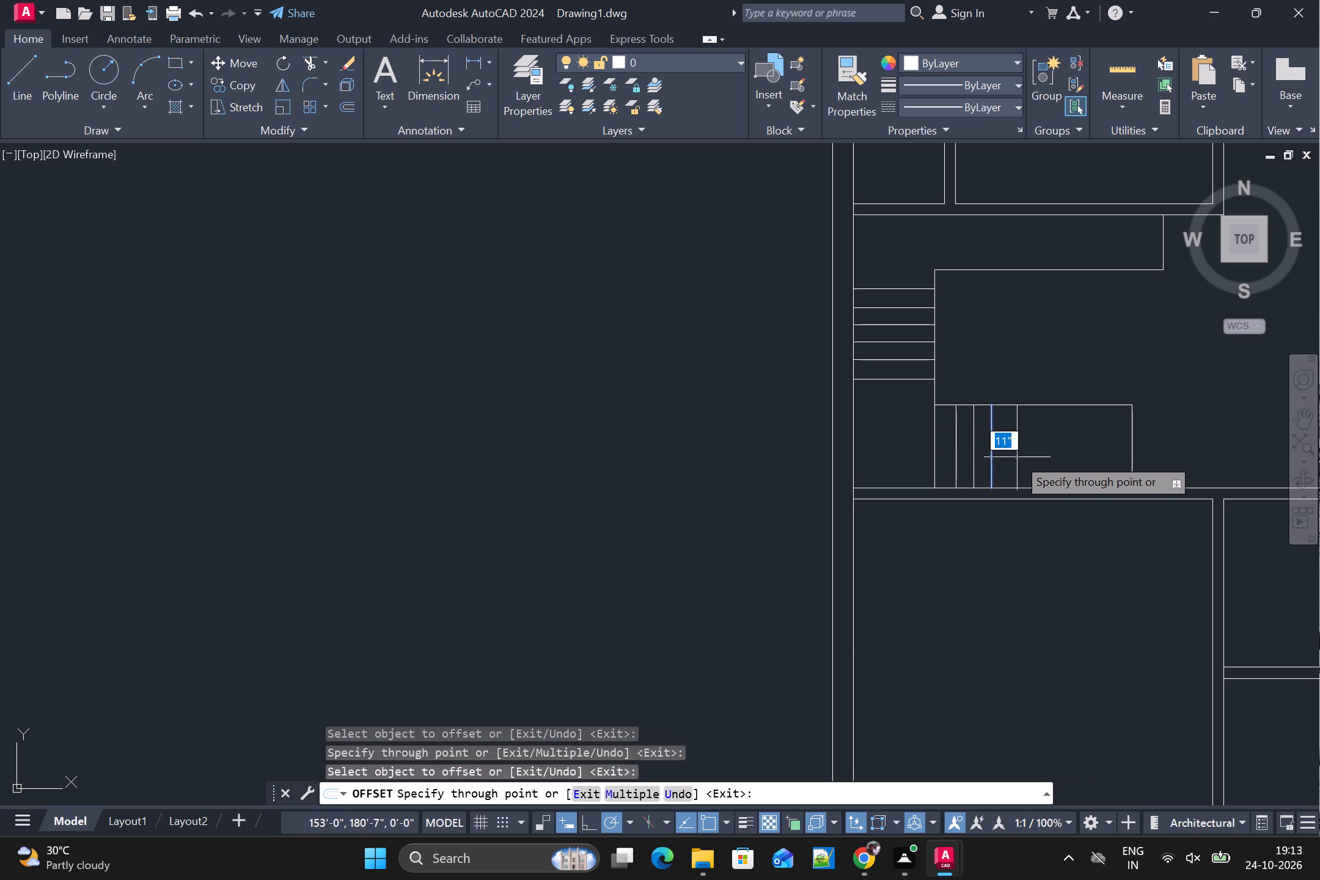
{"action": "double_click", "coordinate": [1010, 459]}
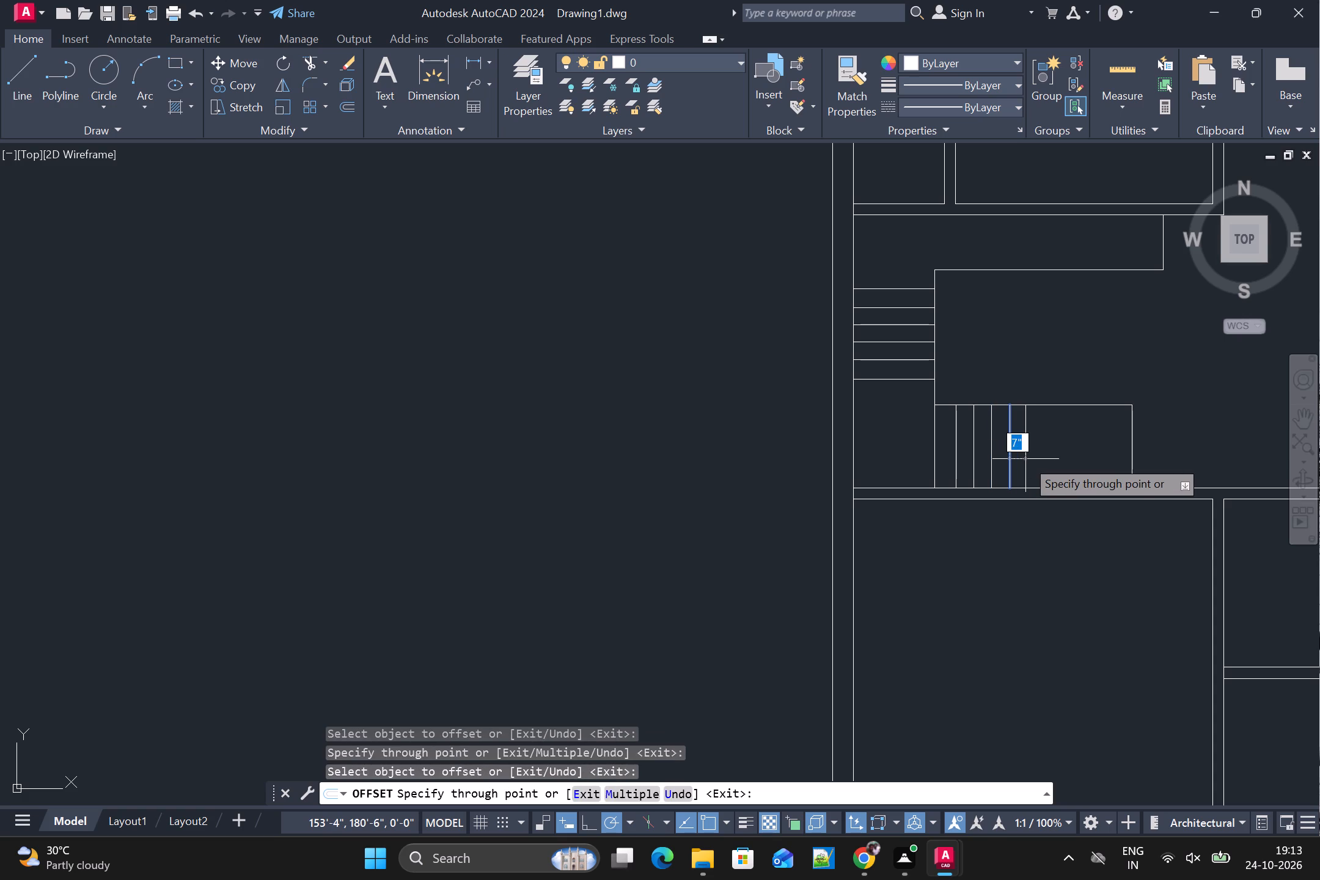
{"action": "double_click", "coordinate": [1026, 459]}
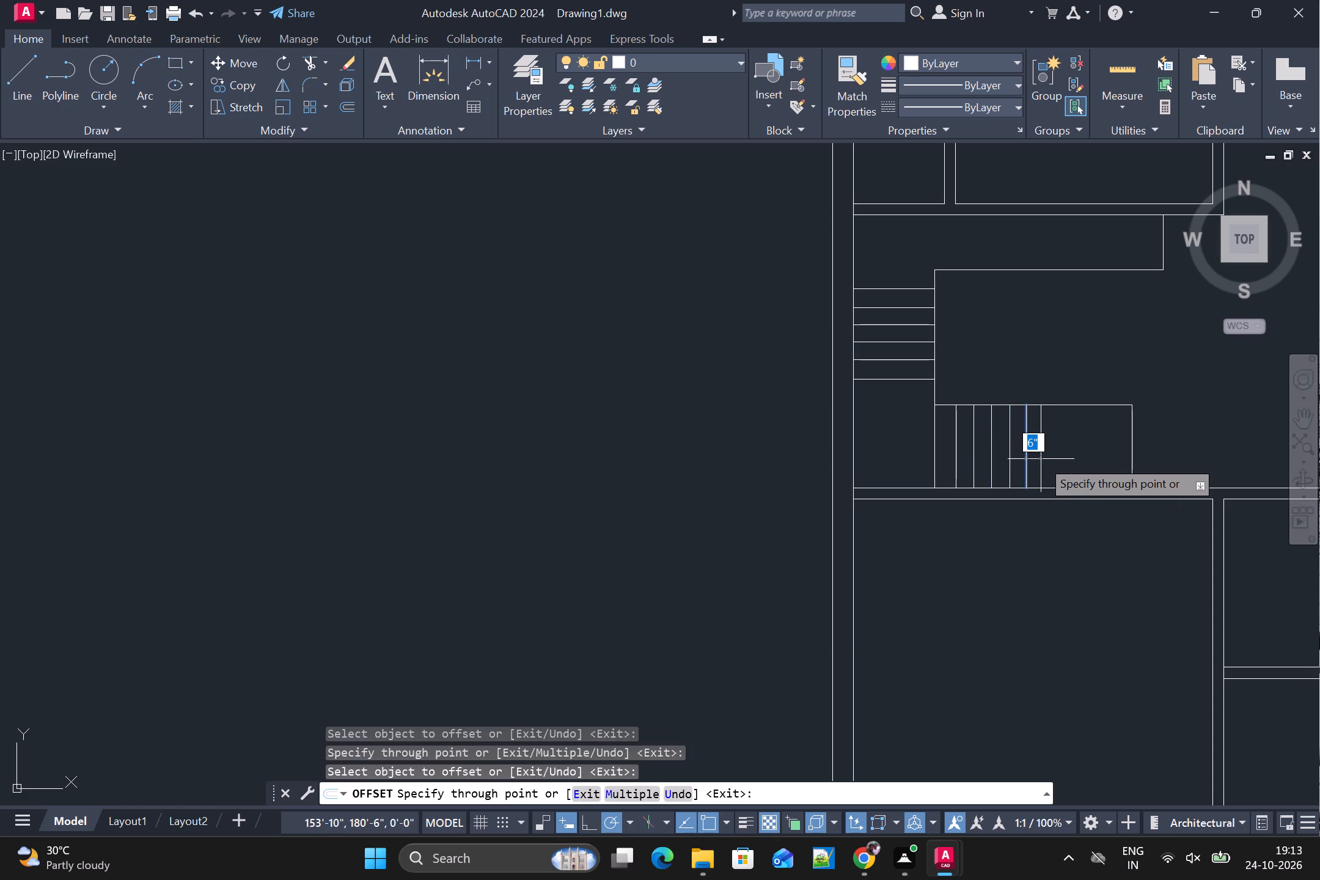
{"action": "double_click", "coordinate": [1046, 461]}
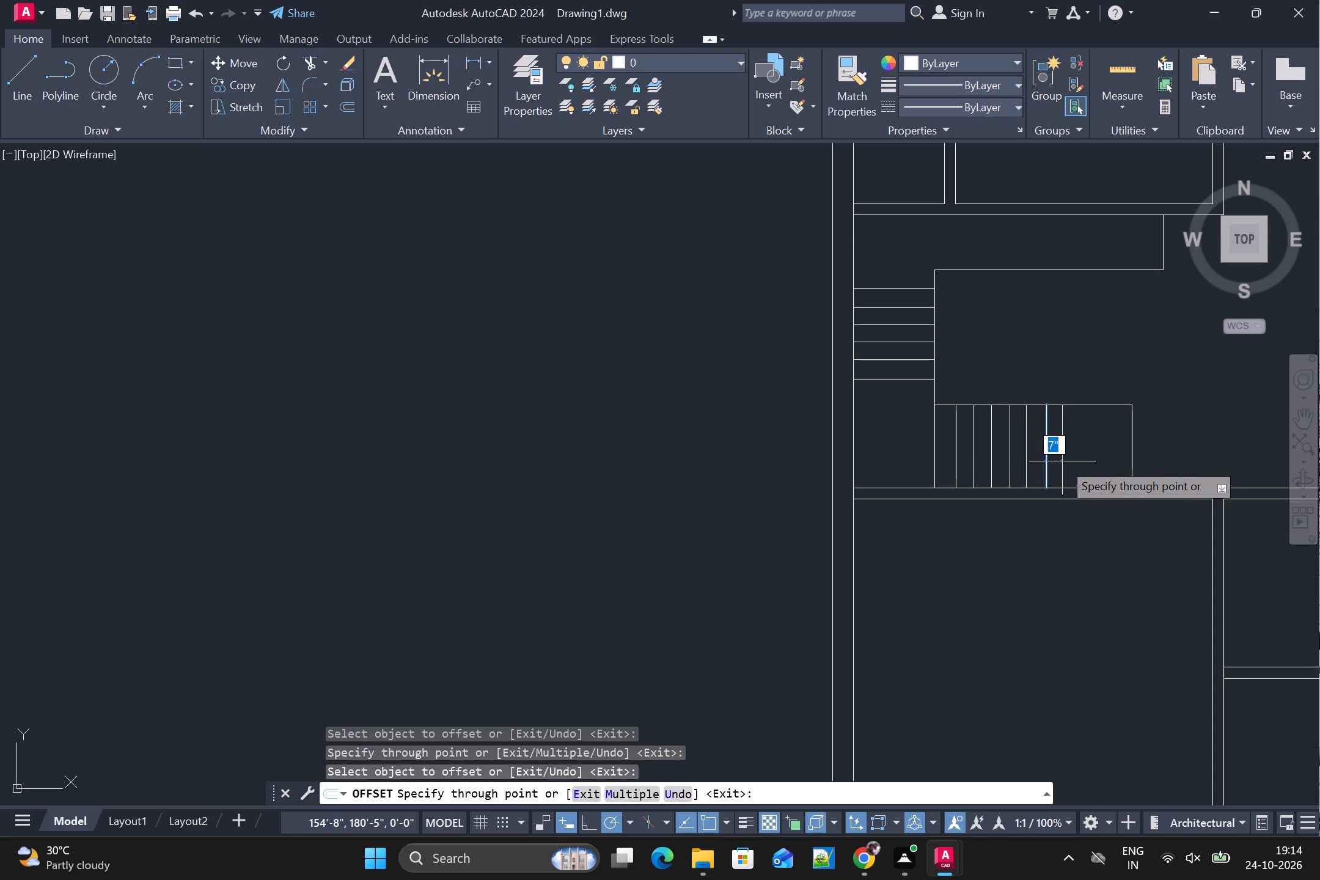
{"action": "double_click", "coordinate": [1066, 461]}
{"action": "double_click", "coordinate": [1083, 463]}
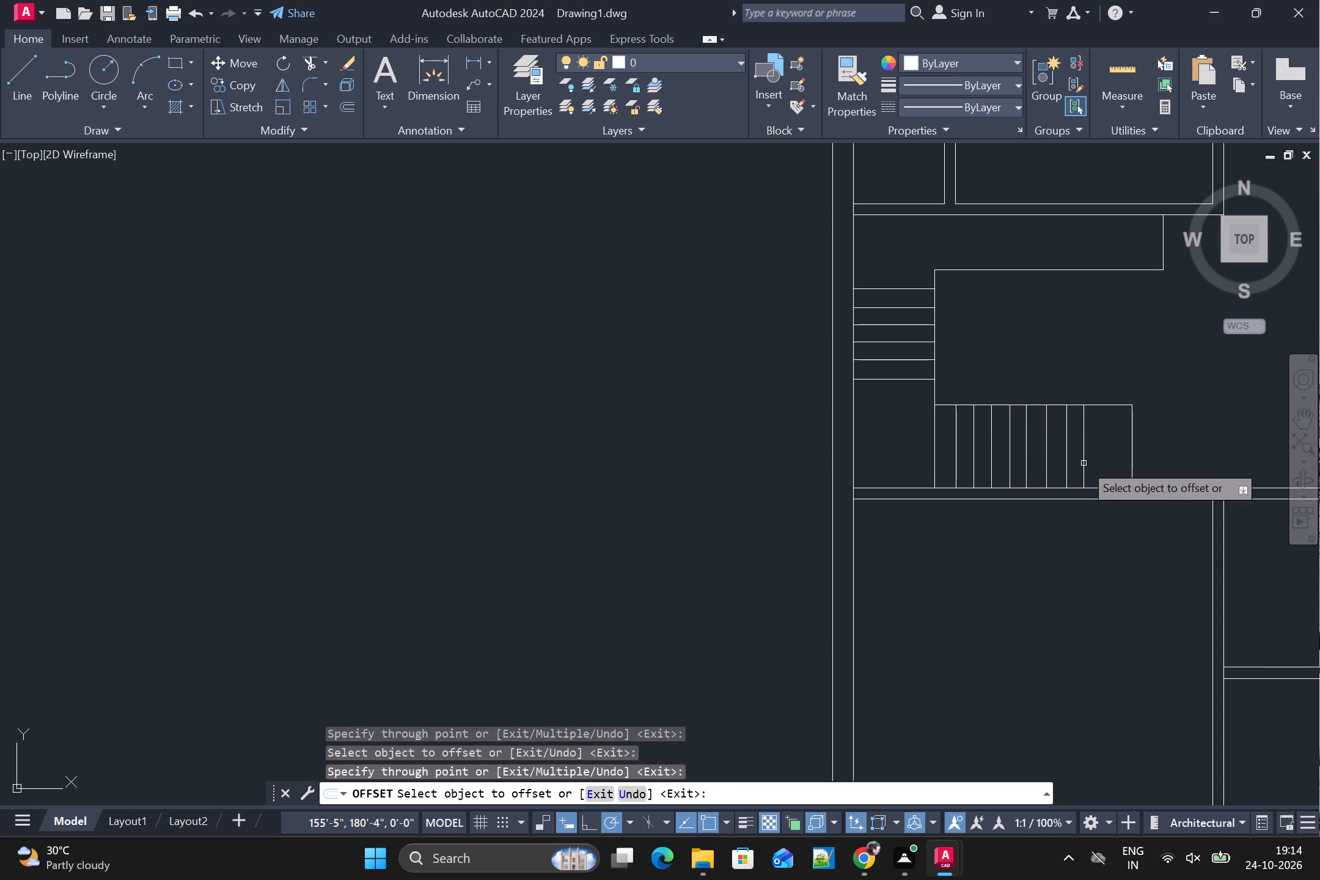
{"action": "left_click", "coordinate": [1104, 464]}
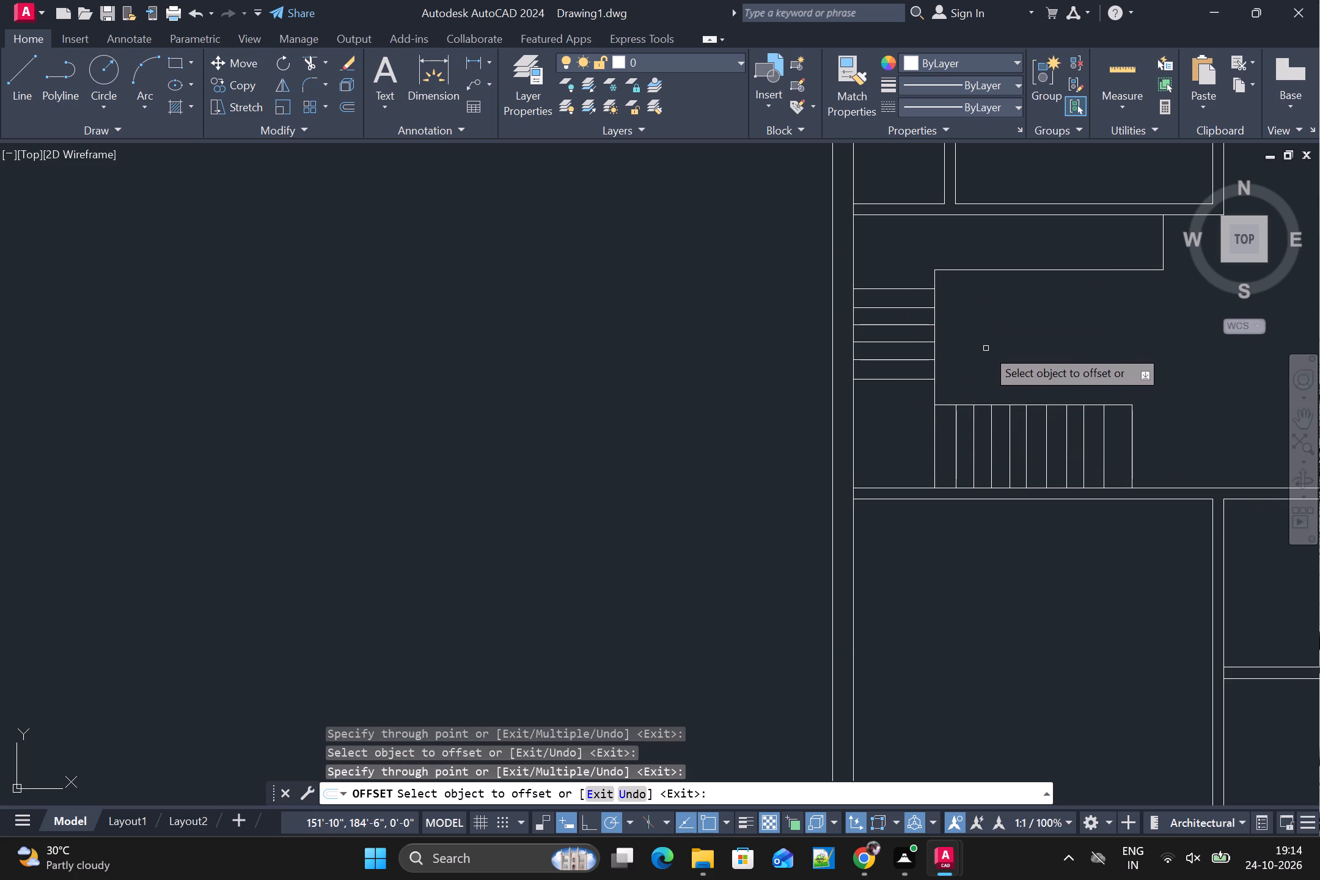
{"action": "key", "text": "space"}
Draw a 2' vertical tread line across the north strip up to the wall, about 8" east of the inner corner.
{"action": "key", "text": "l"}
{"action": "key", "text": "space"}
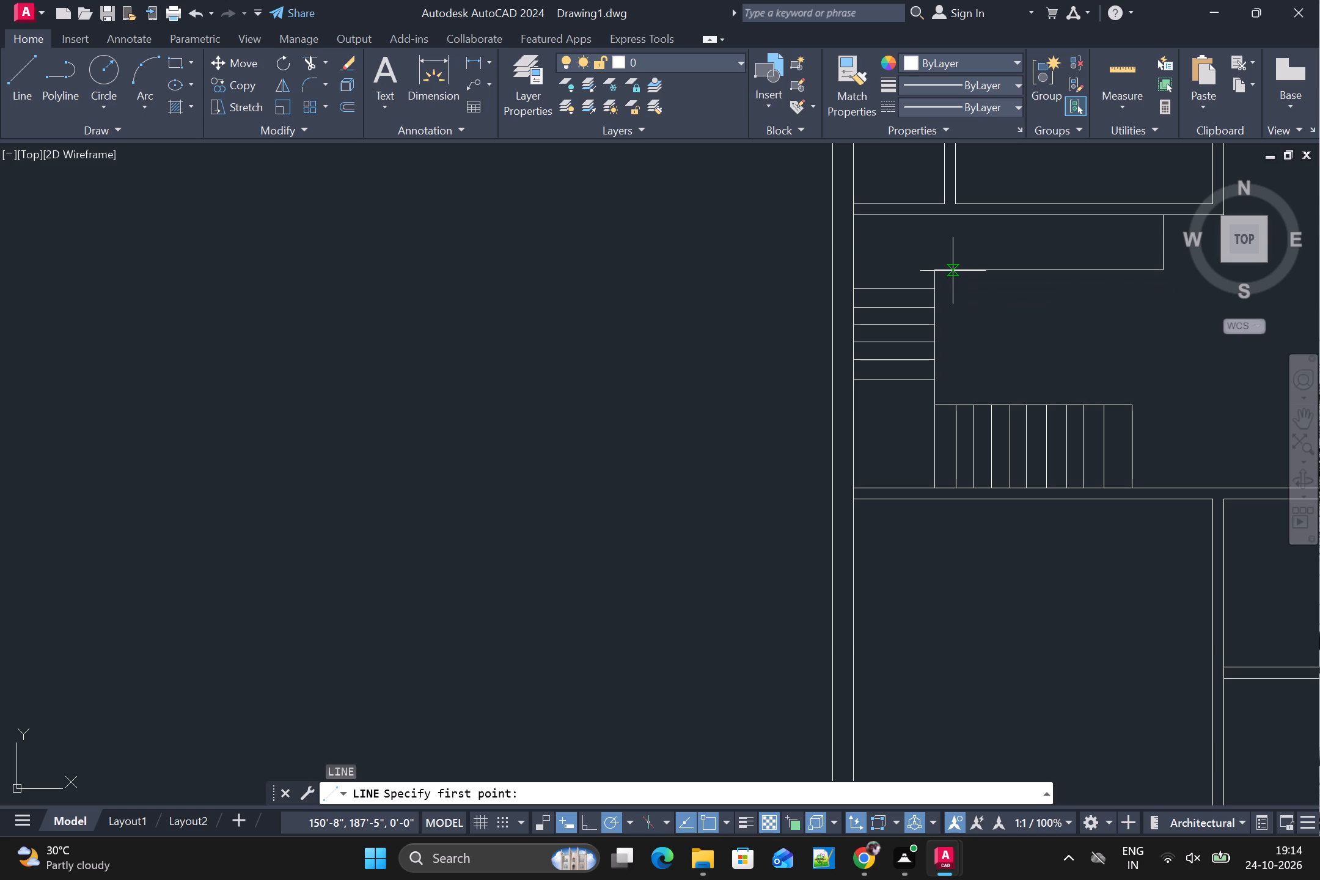
{"action": "left_click", "coordinate": [953, 271]}
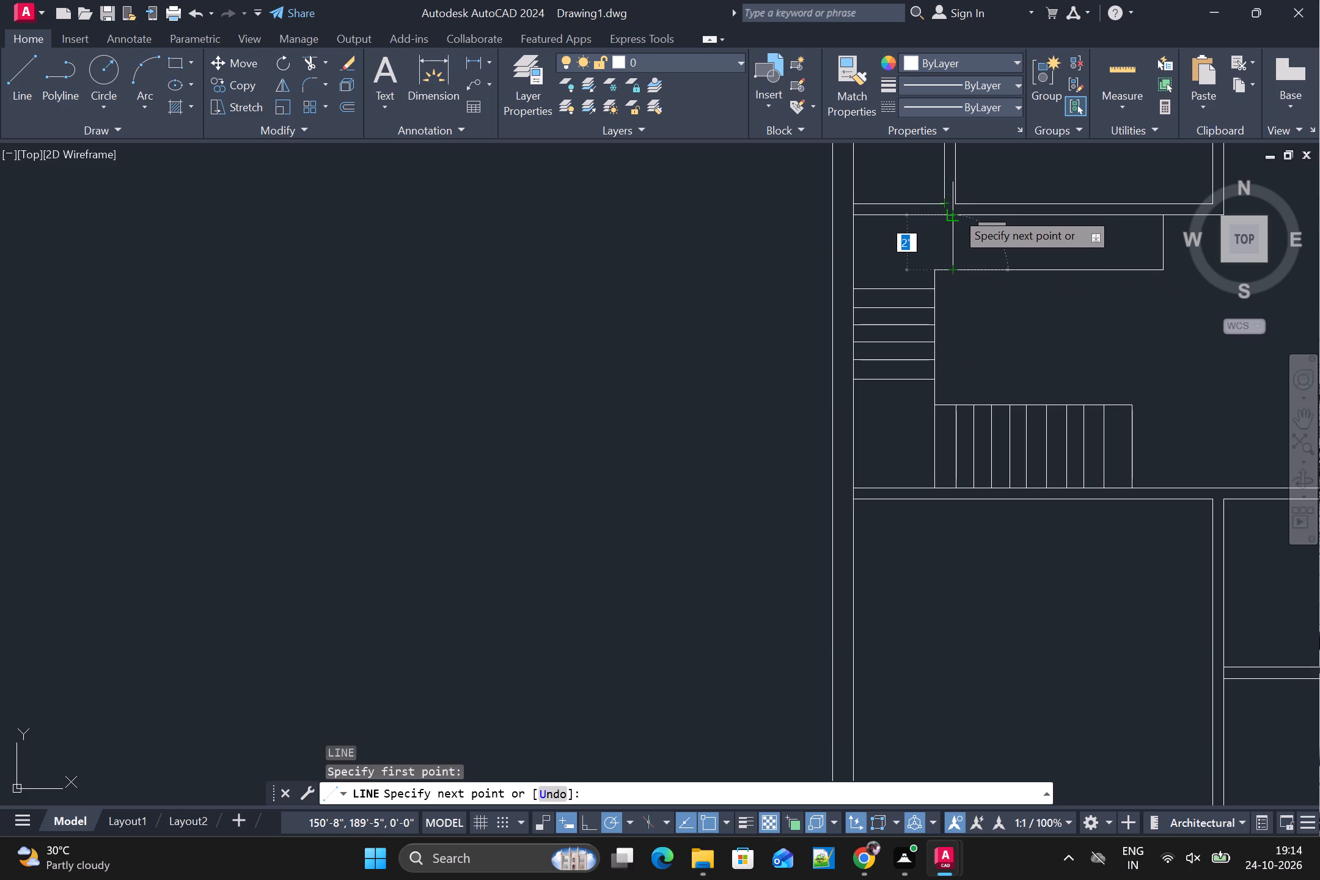
{"action": "left_click", "coordinate": [955, 211]}
{"action": "key", "text": "space"}
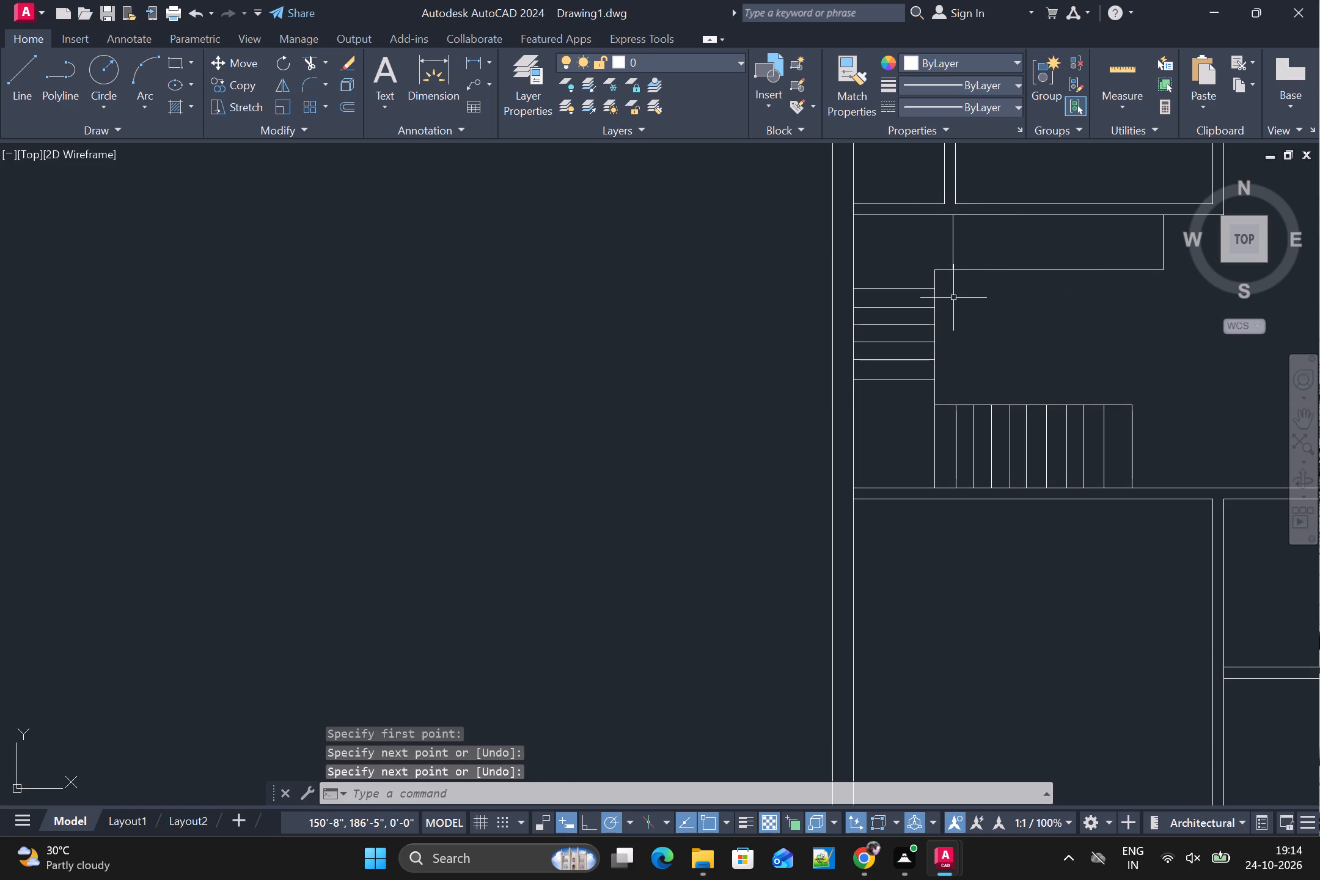
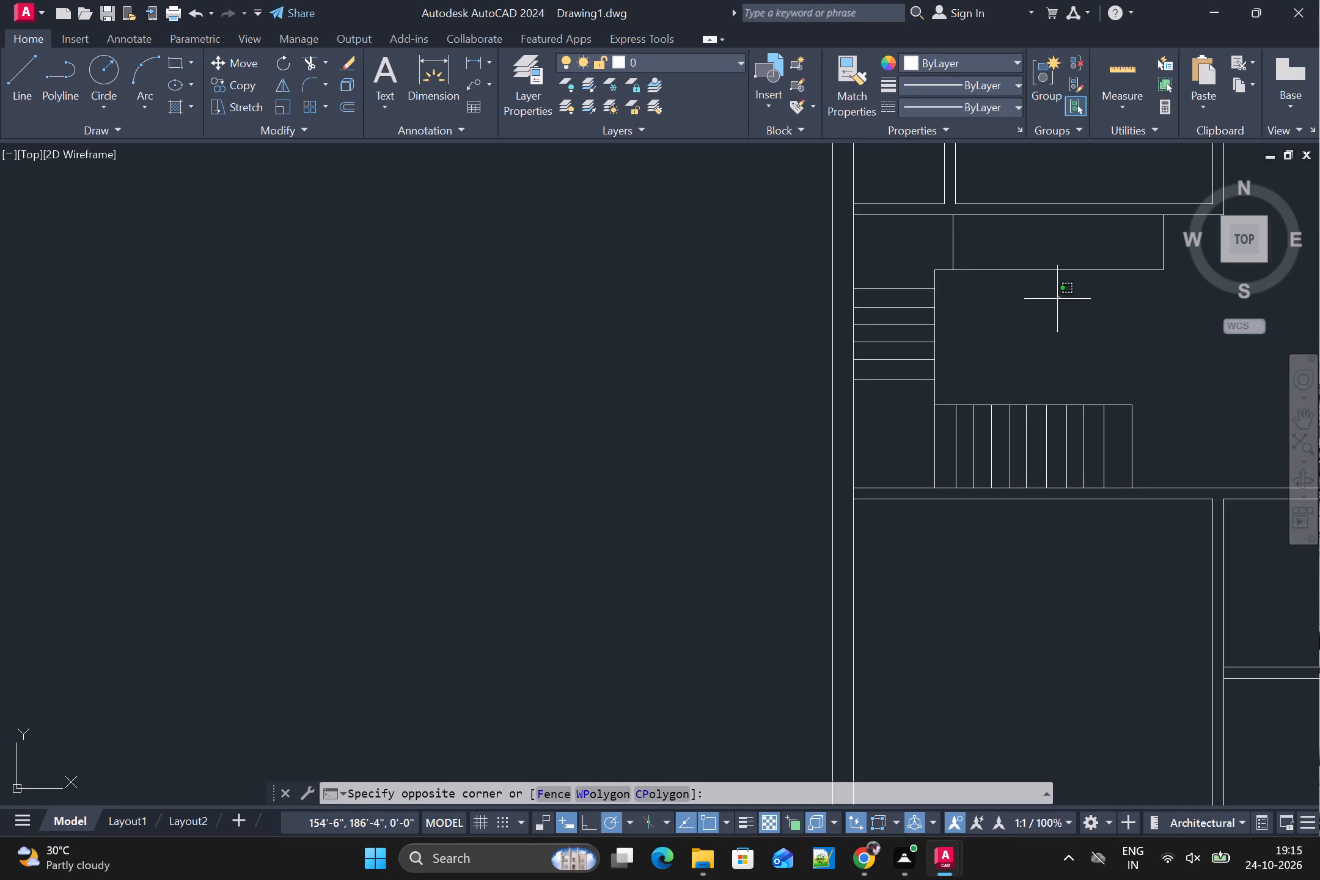
Offset the north flight's first vertical tread eastward six times in Through mode, spacing the copies about 8" apart.
{"action": "left_click", "coordinate": [964, 305]}
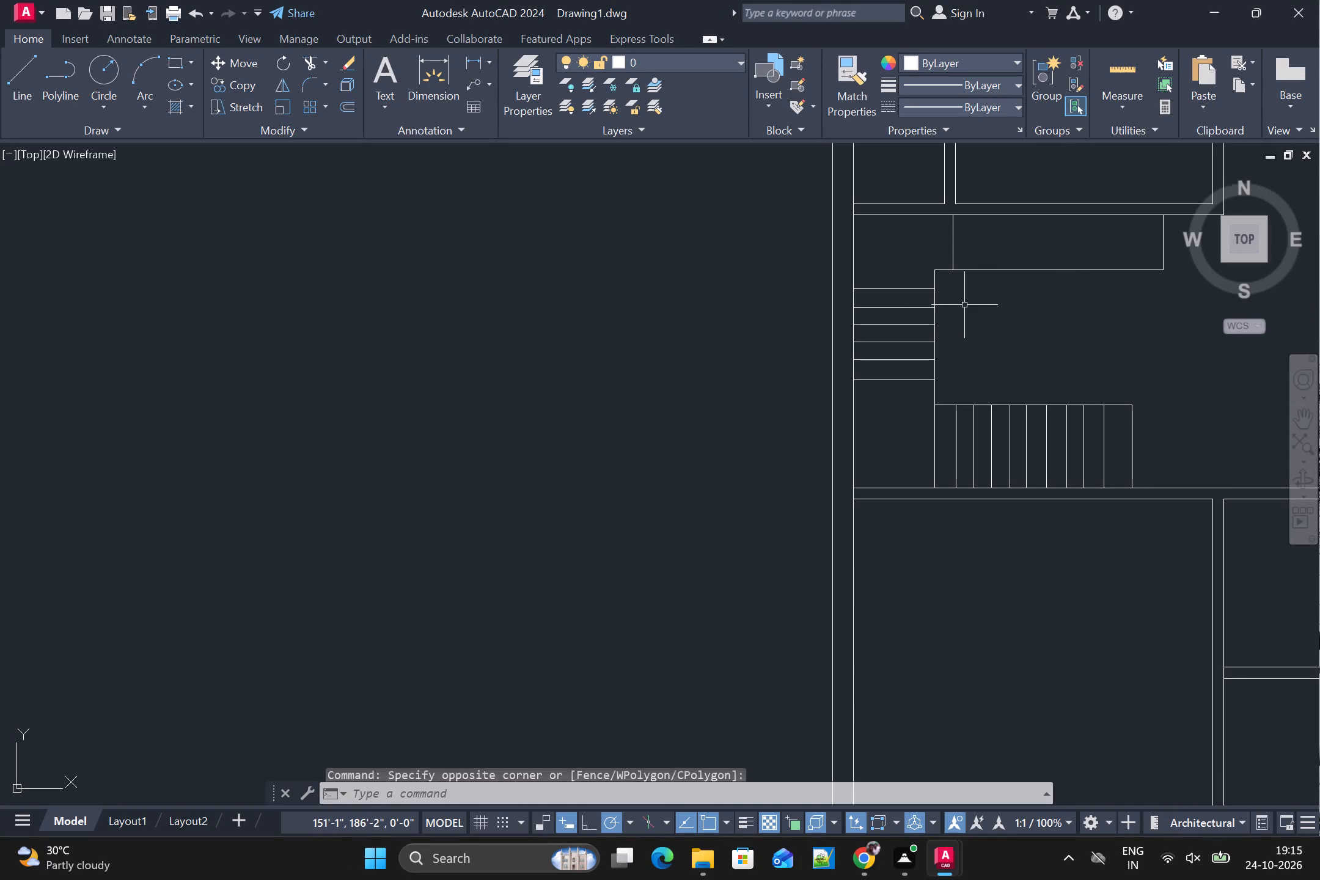
{"action": "key", "text": "o"}
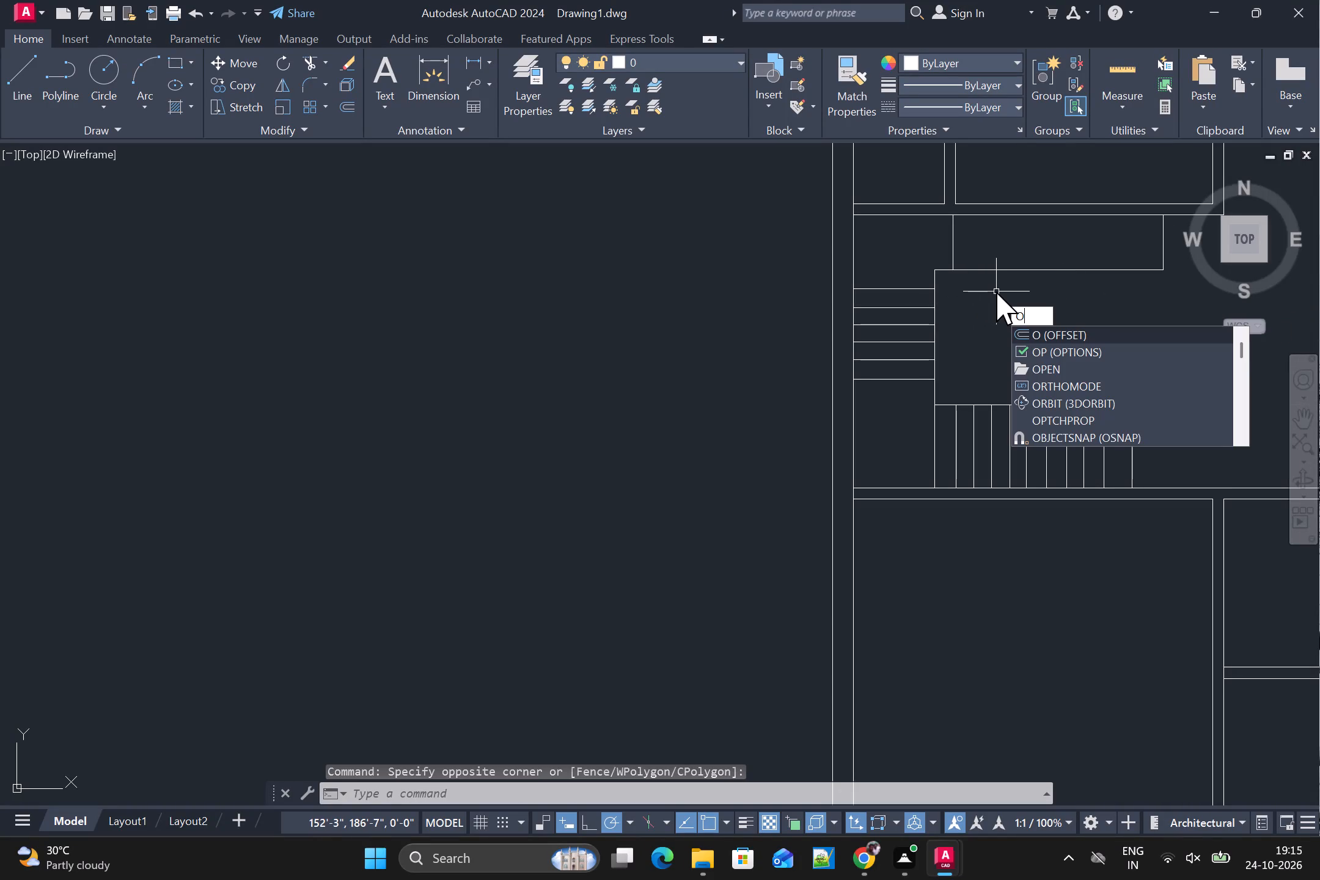
{"action": "key", "text": "Return"}
{"action": "key", "text": "y"}
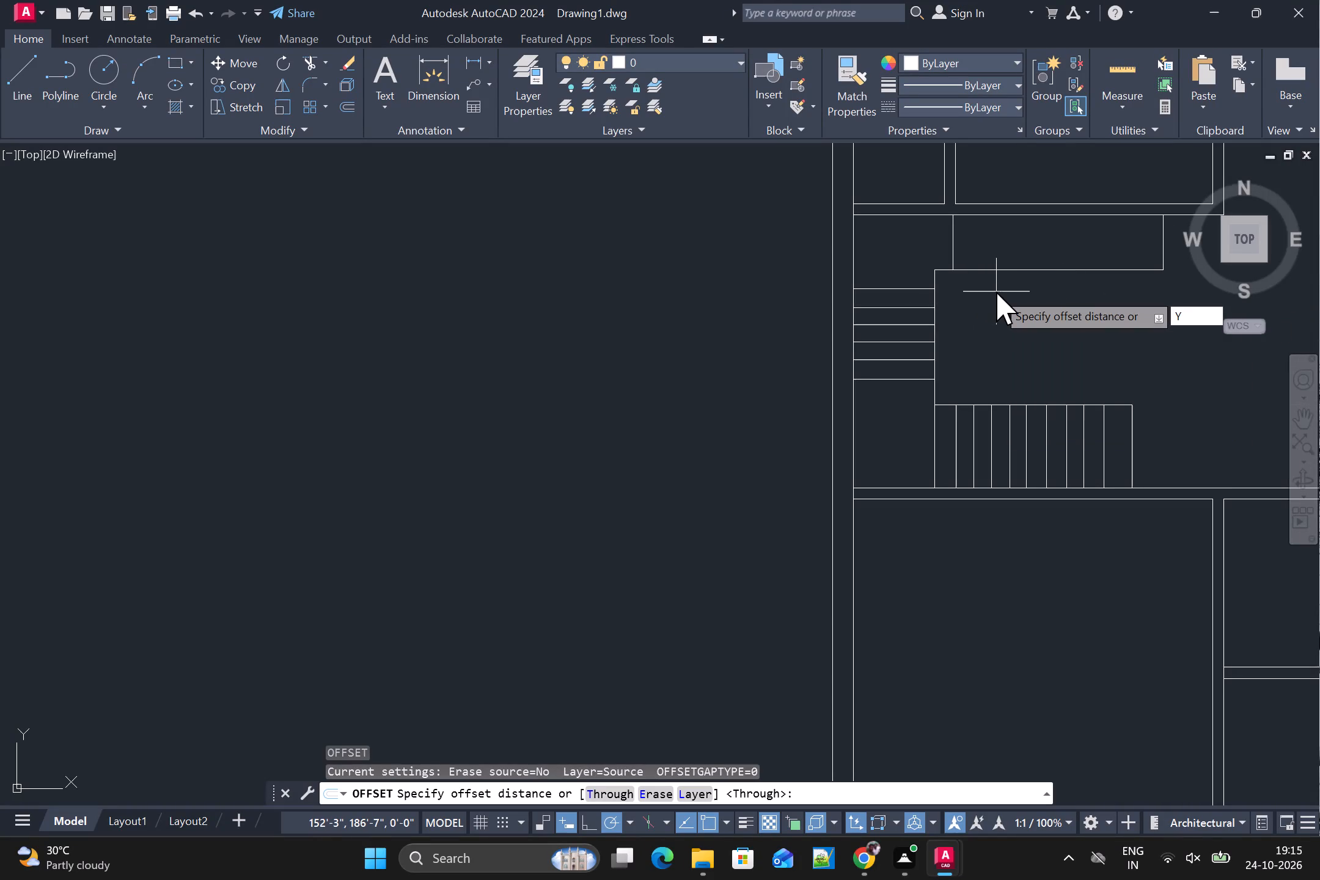
{"action": "key", "text": "BackSpace"}
{"action": "key", "text": "t"}
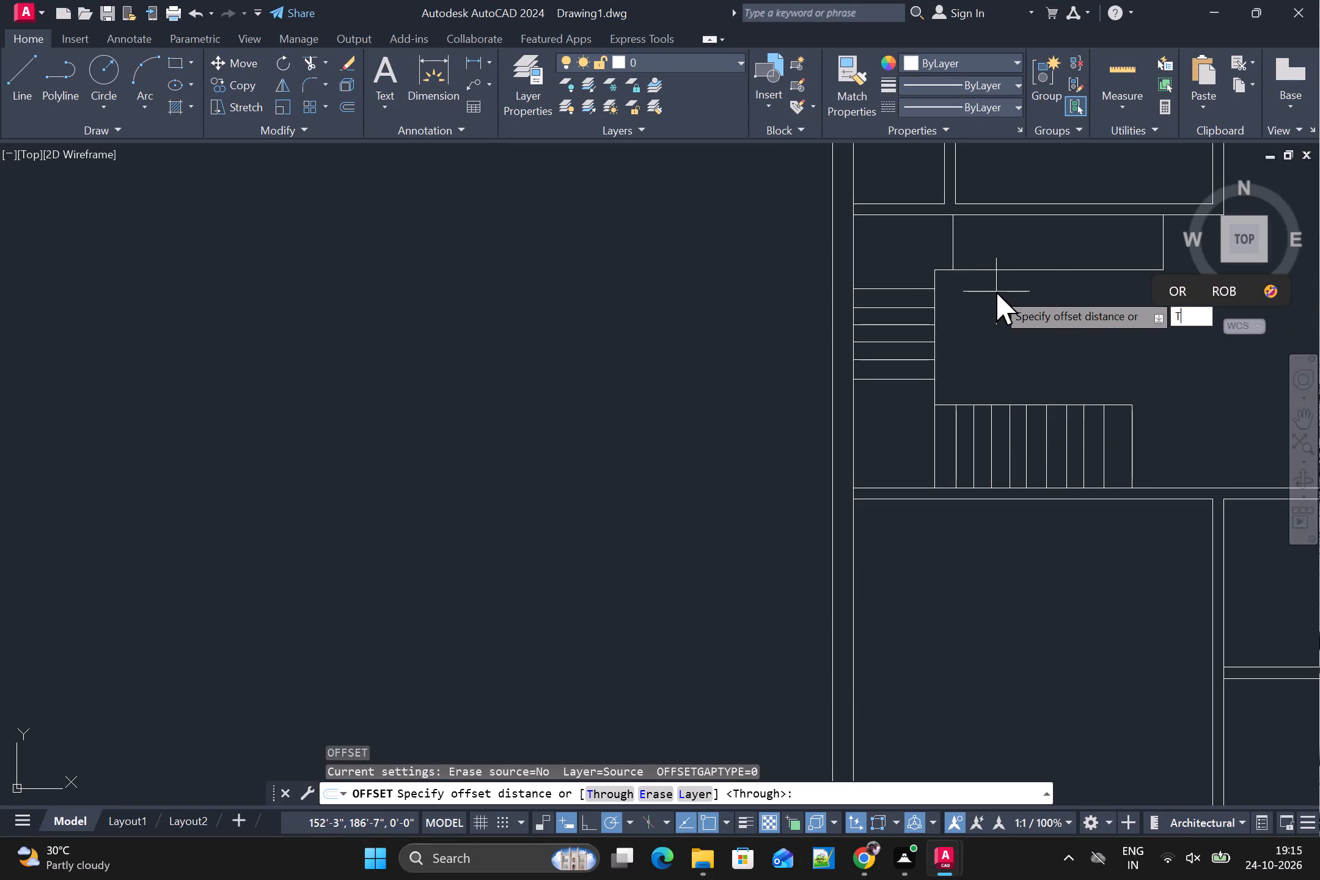
{"action": "key", "text": "Return"}
{"action": "scroll", "coordinate": [981, 224], "scroll_direction": "up", "scroll_amount": 1}
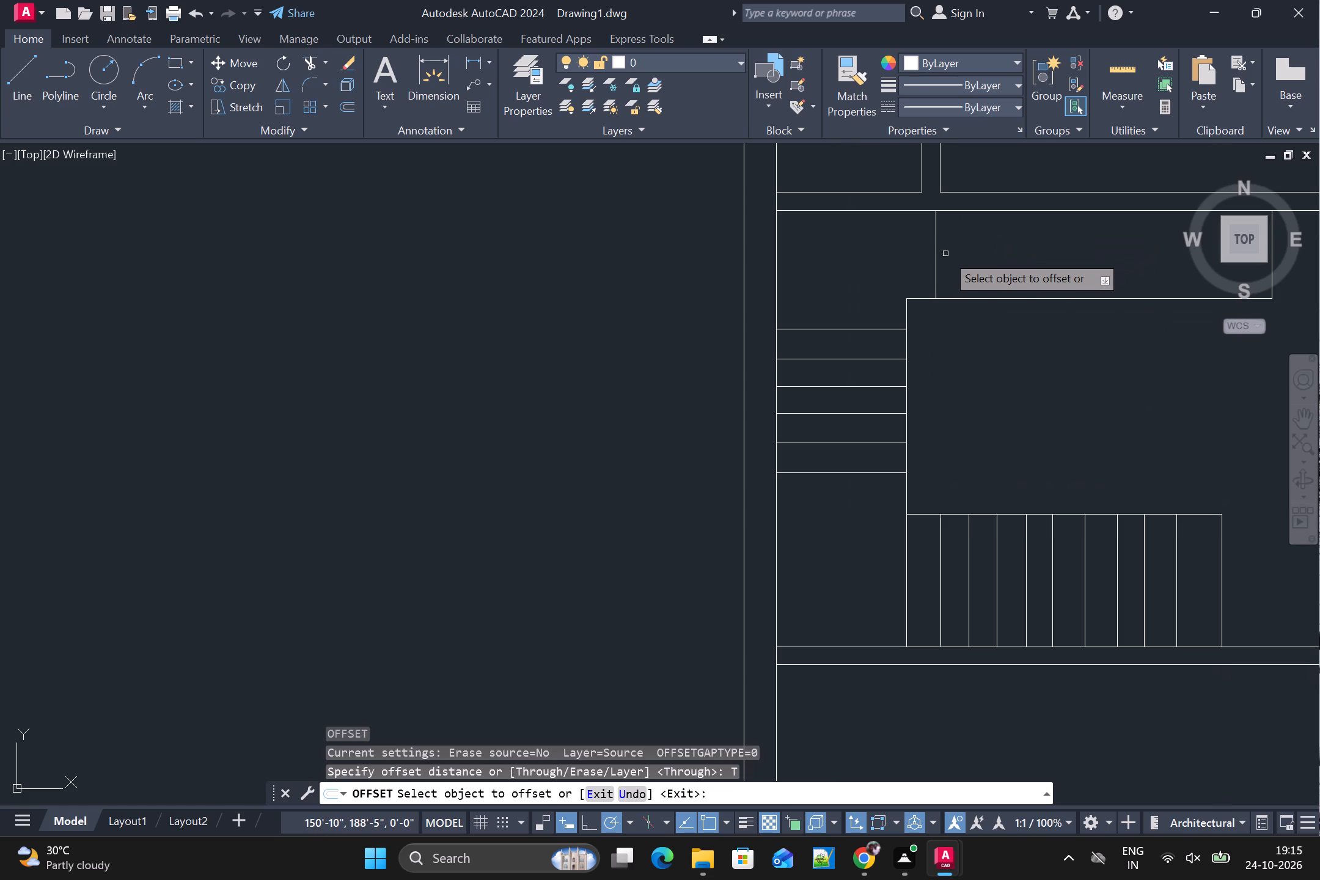
{"action": "left_click", "coordinate": [936, 265]}
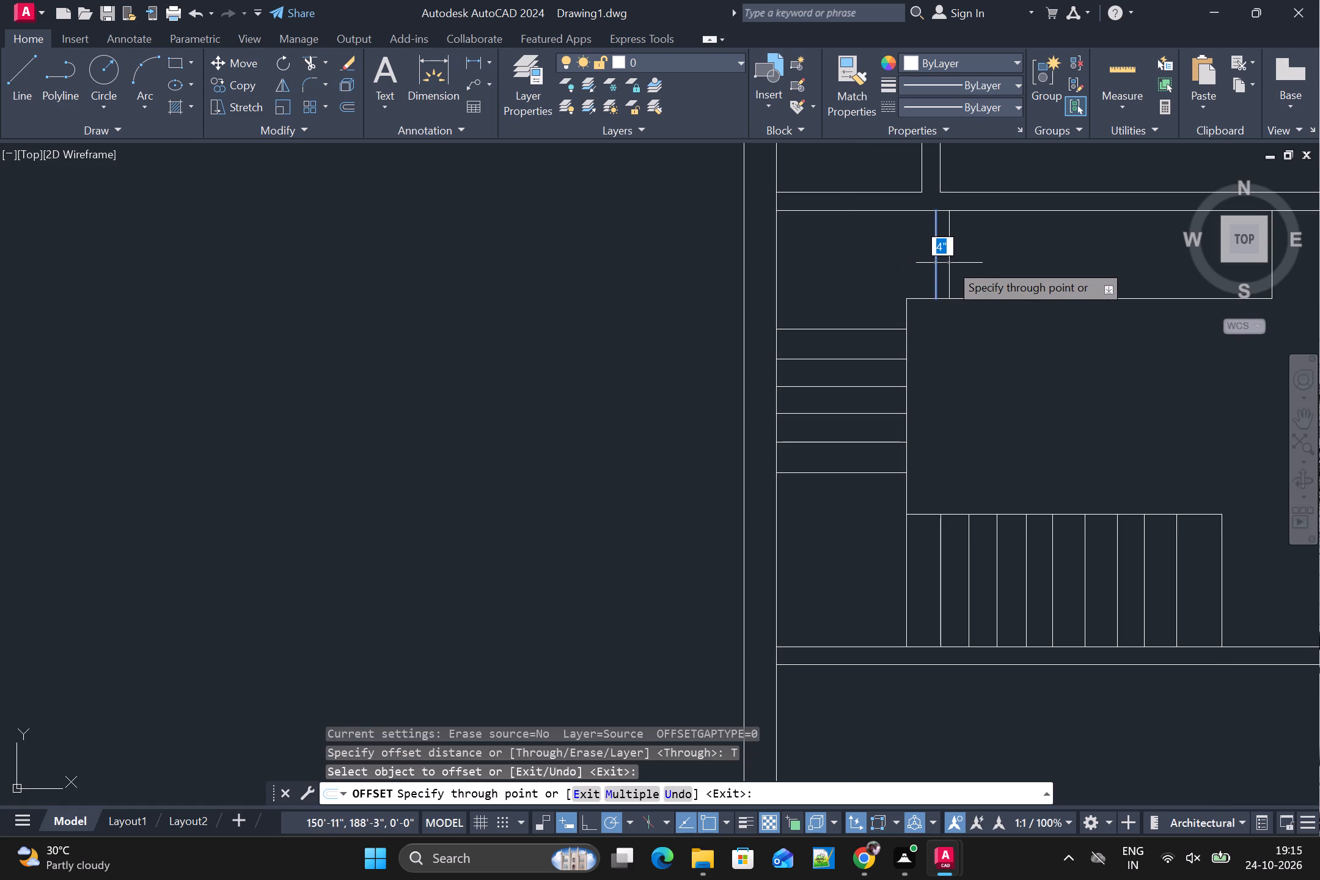
{"action": "double_click", "coordinate": [964, 263]}
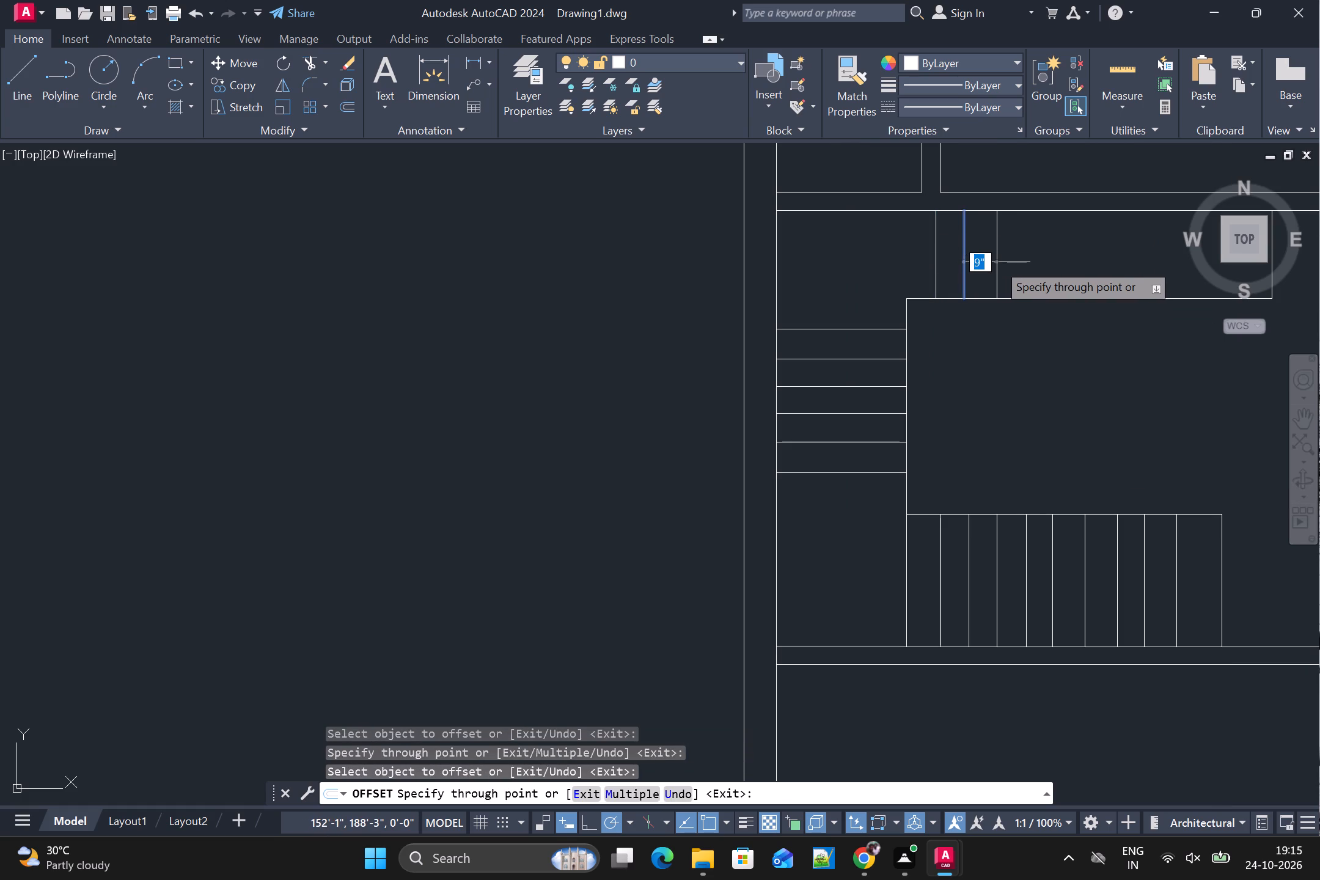
{"action": "left_click", "coordinate": [992, 262]}
{"action": "left_click", "coordinate": [992, 262]}
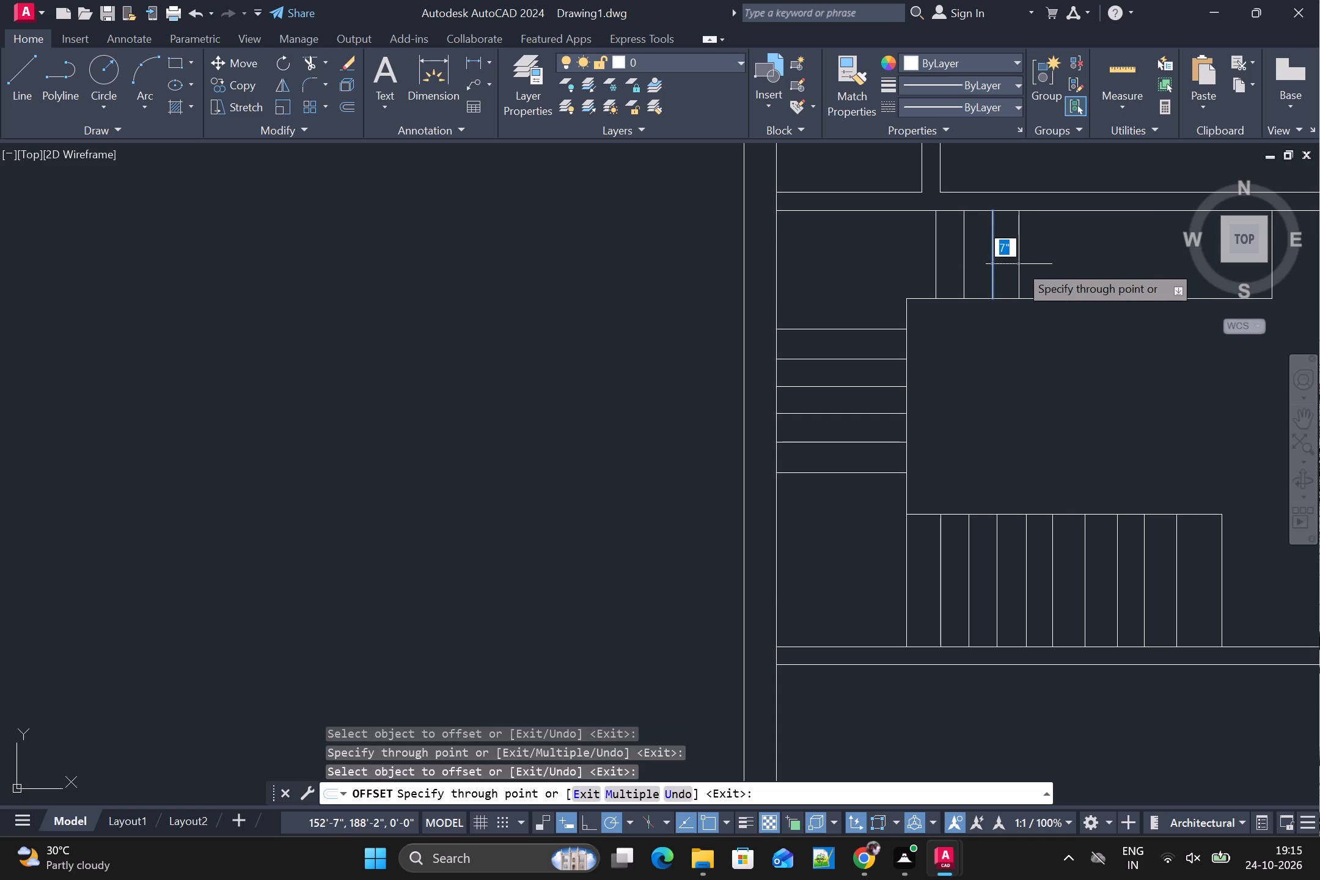
{"action": "left_click", "coordinate": [1019, 264]}
{"action": "left_click", "coordinate": [1019, 264]}
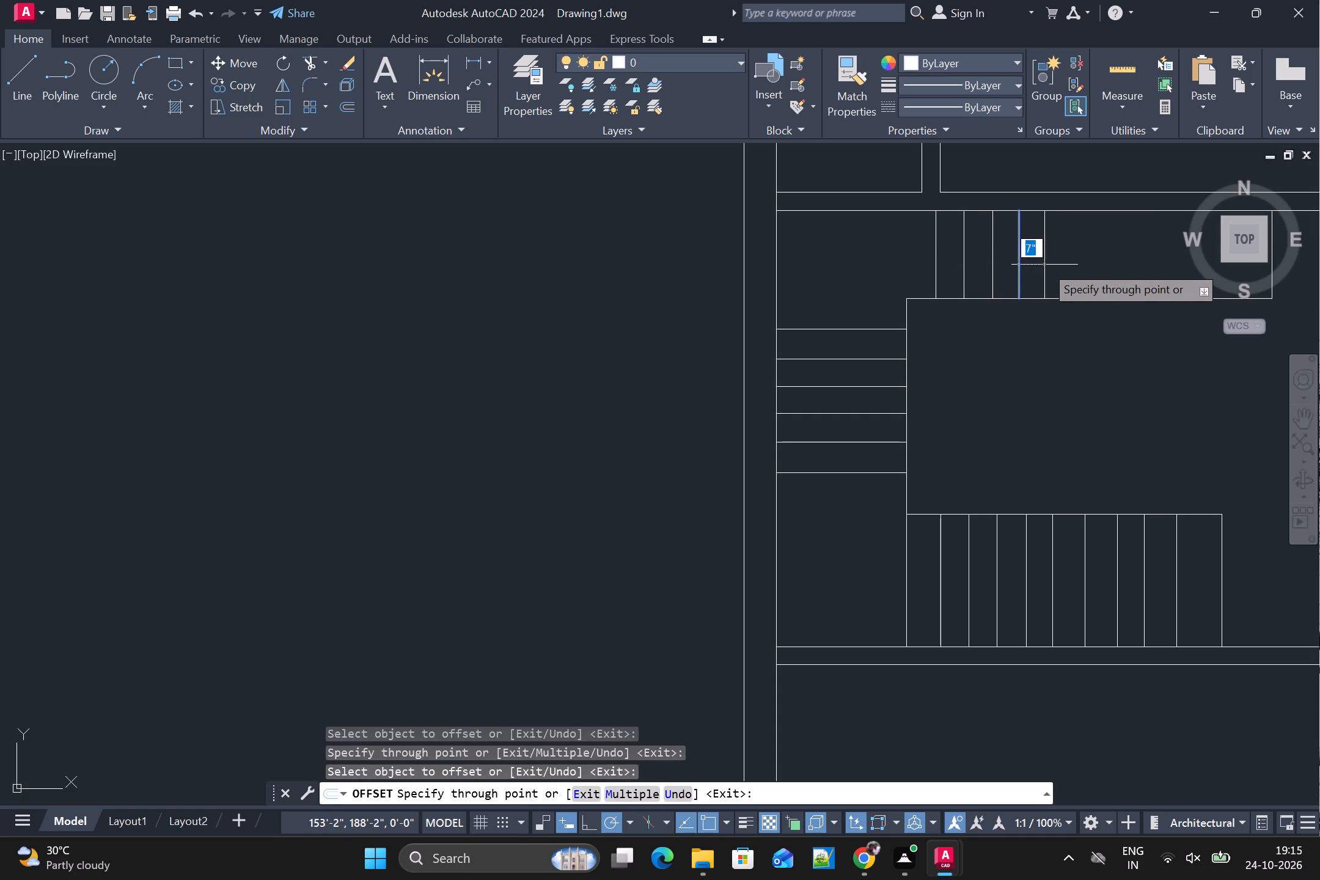
{"action": "scroll", "coordinate": [1057, 264], "scroll_direction": "up", "scroll_amount": 1}
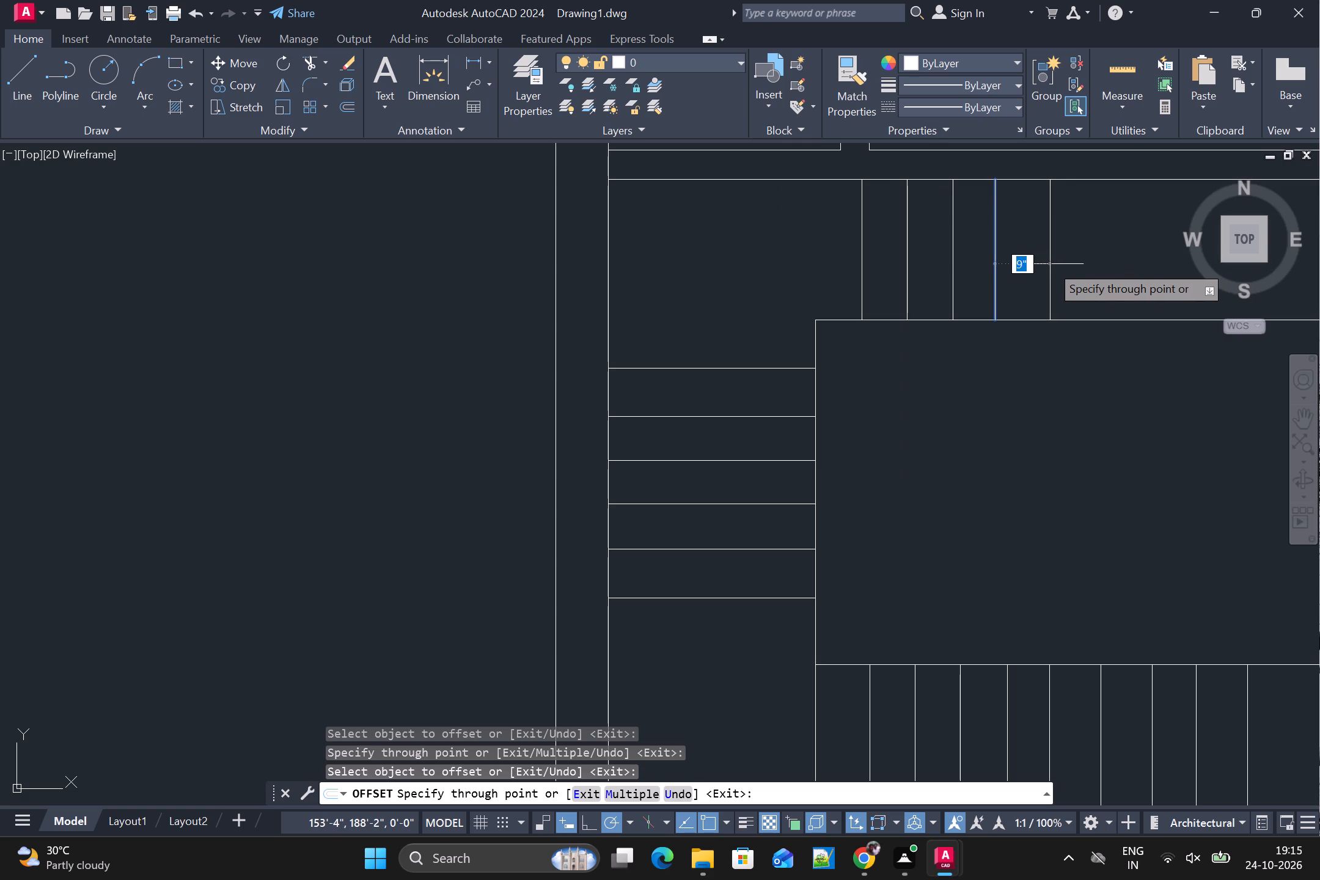
{"action": "double_click", "coordinate": [1044, 263]}
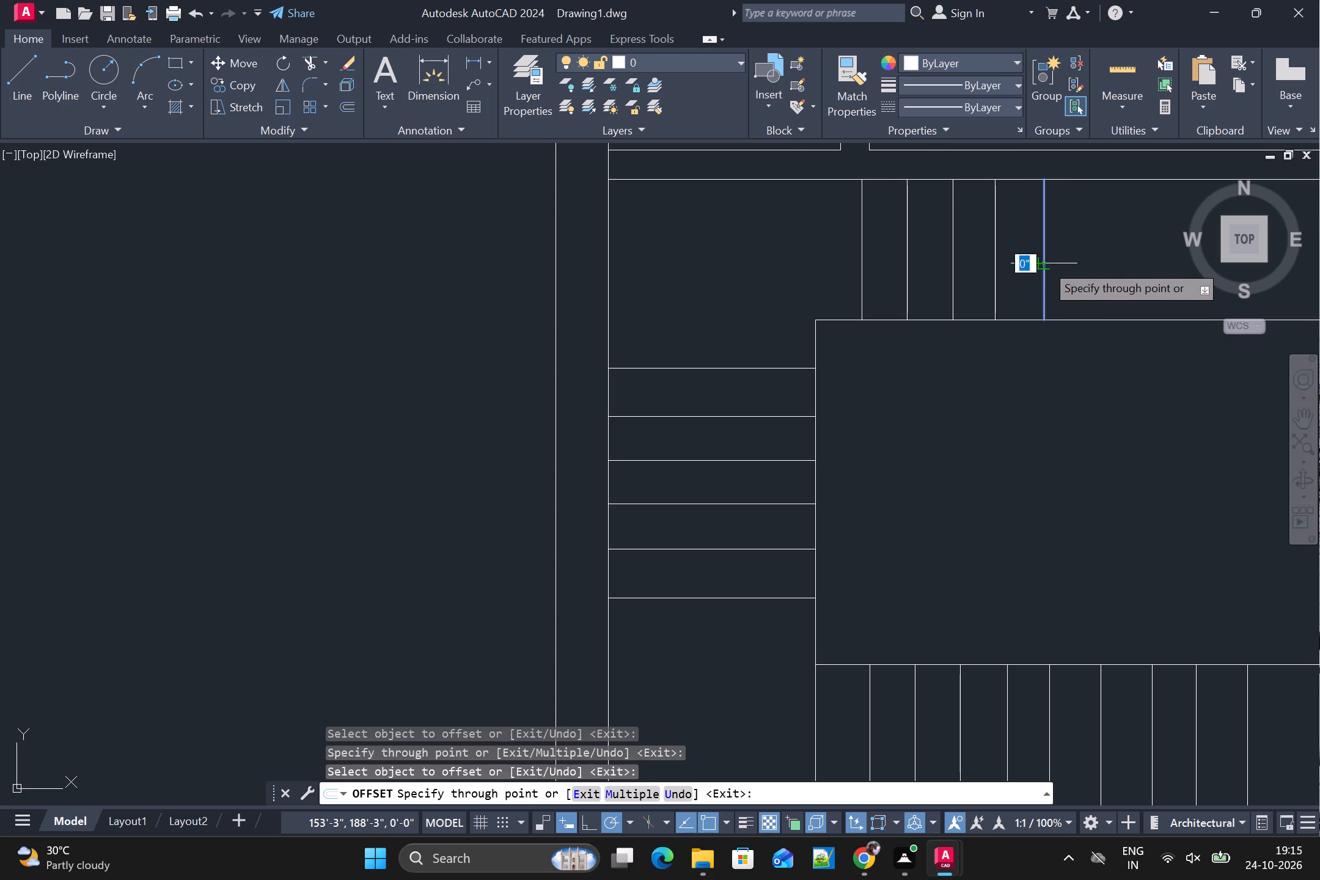
{"action": "left_click", "coordinate": [1093, 261]}
{"action": "left_click", "coordinate": [1093, 261]}
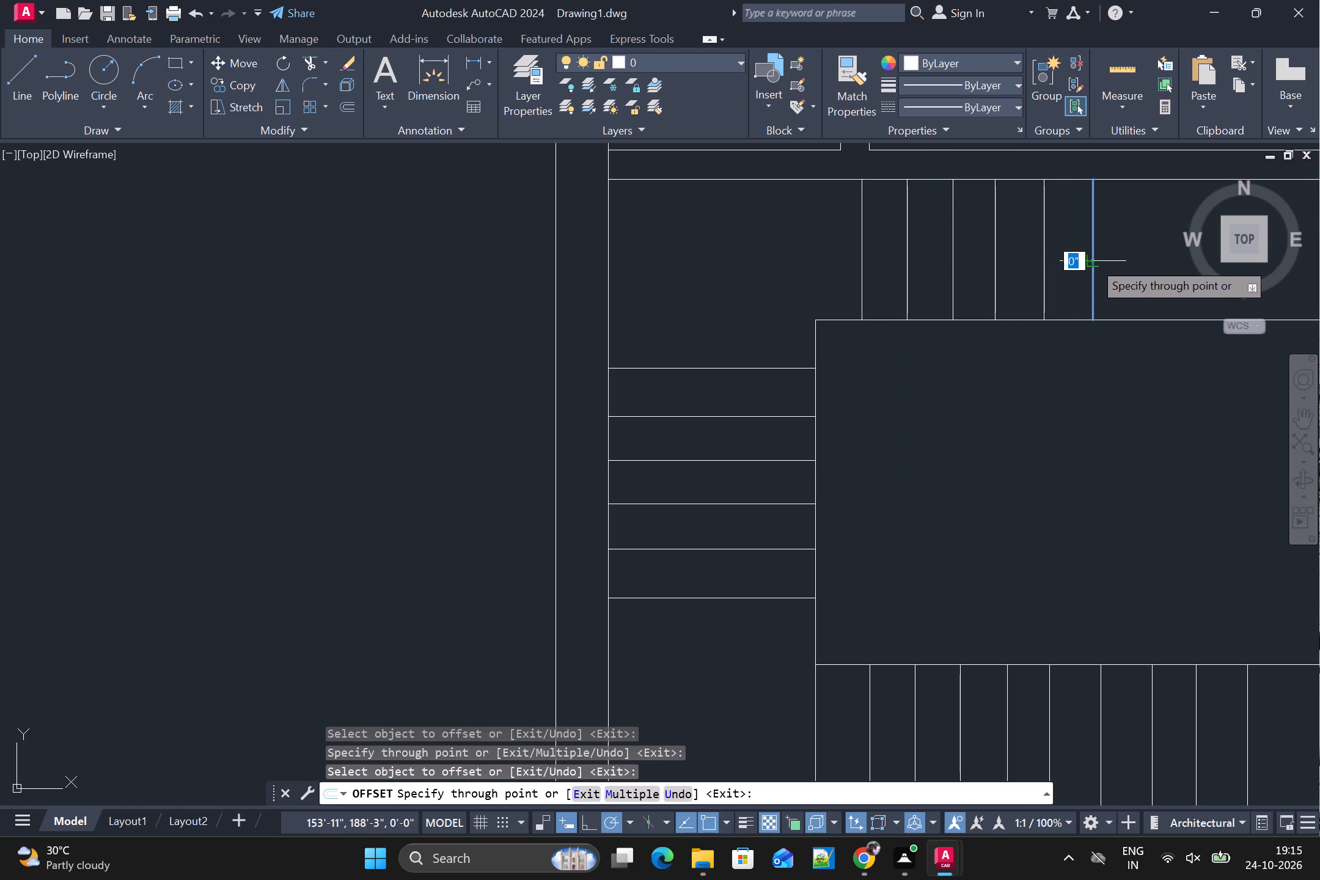
{"action": "left_click", "coordinate": [1141, 262]}
Offset the north flight's last tread eastward five more times, about 8" apart with the final one about 6", filling up to the east edge.
{"action": "scroll", "coordinate": [1158, 266], "scroll_direction": "down", "scroll_amount": 2}
{"action": "middle_click_drag", "start_coordinate": [1162, 288], "coordinate": [1030, 324]}
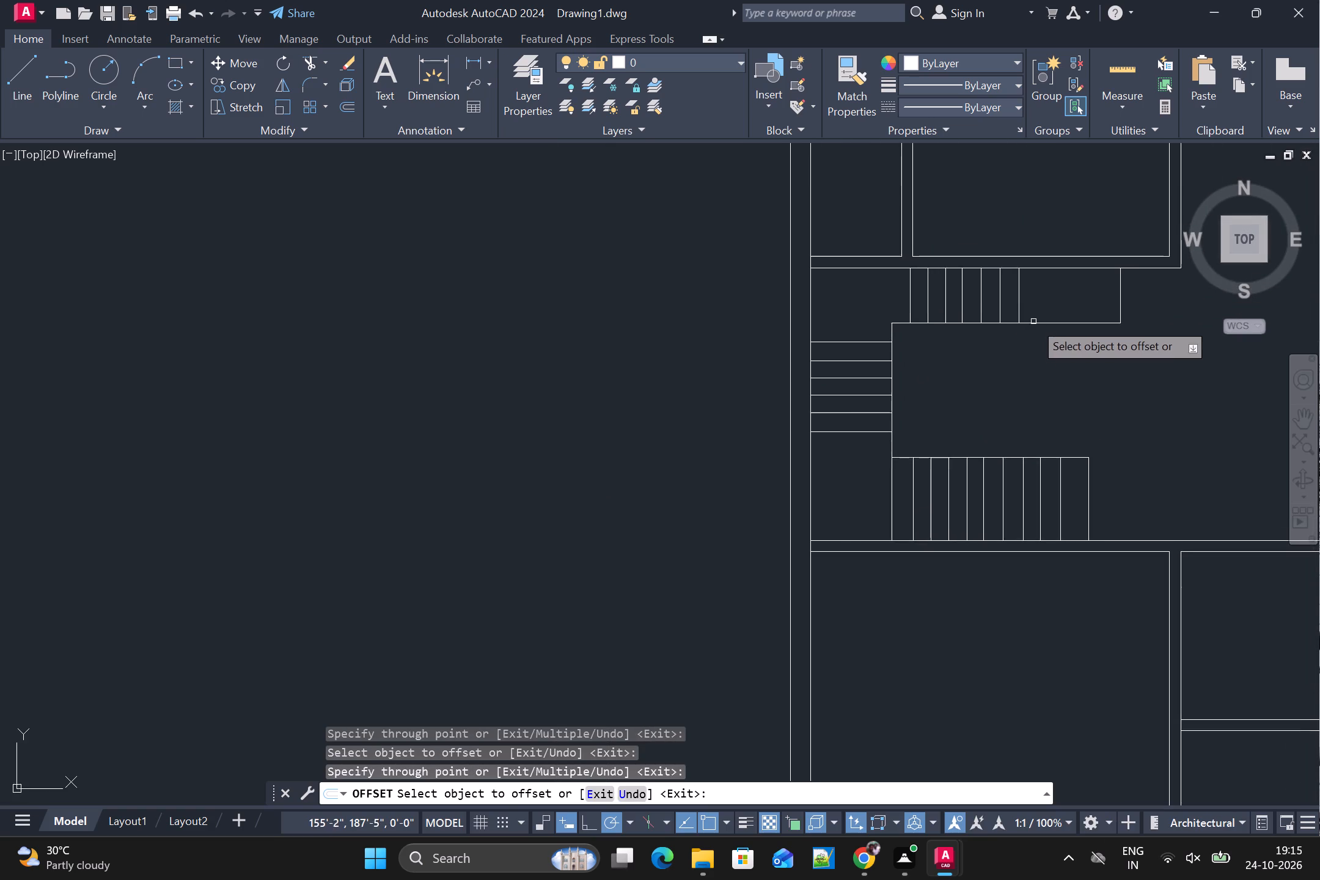
{"action": "scroll", "coordinate": [1036, 314], "scroll_direction": "up", "scroll_amount": 2}
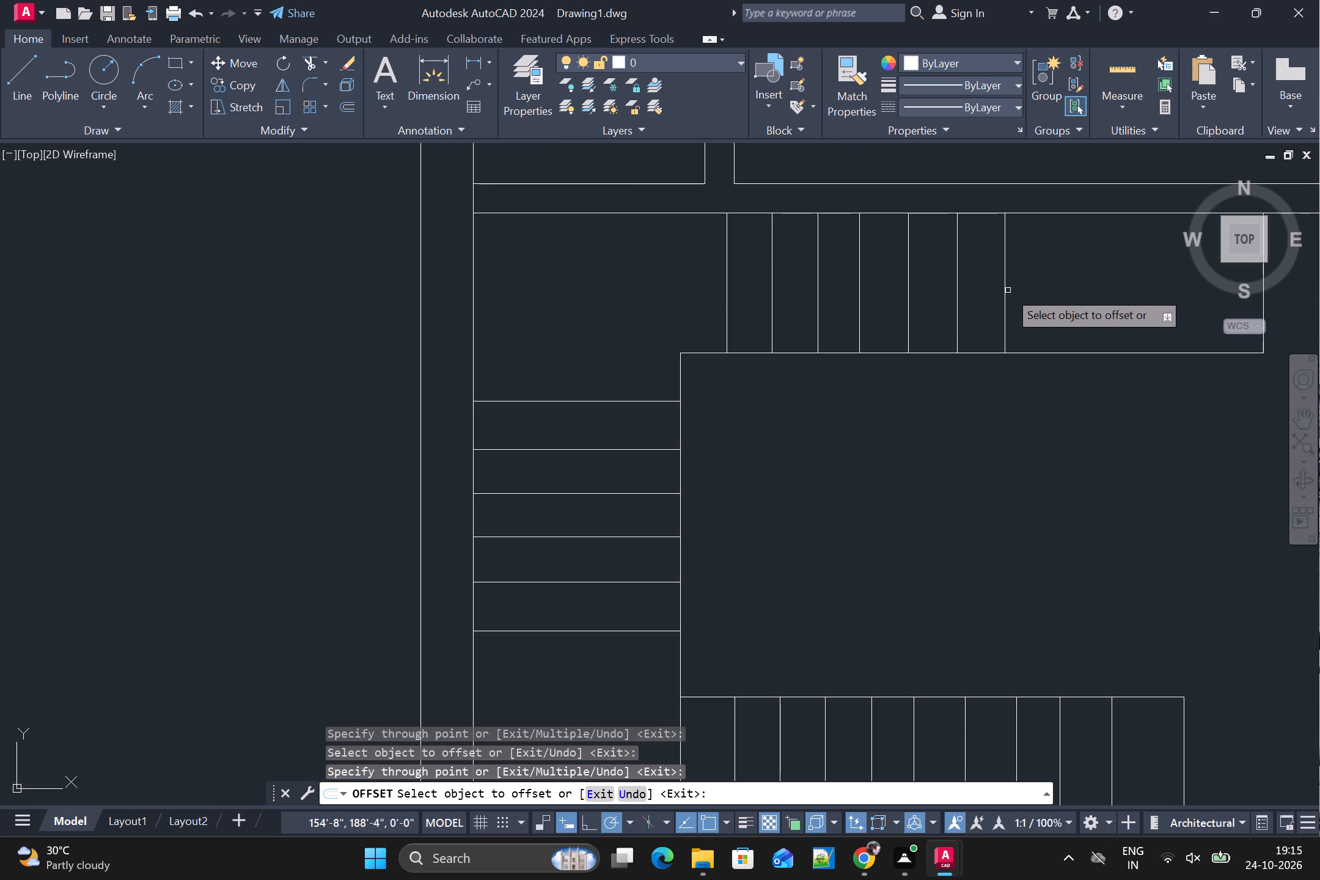
{"action": "left_click", "coordinate": [1005, 295]}
{"action": "left_click", "coordinate": [1053, 300]}
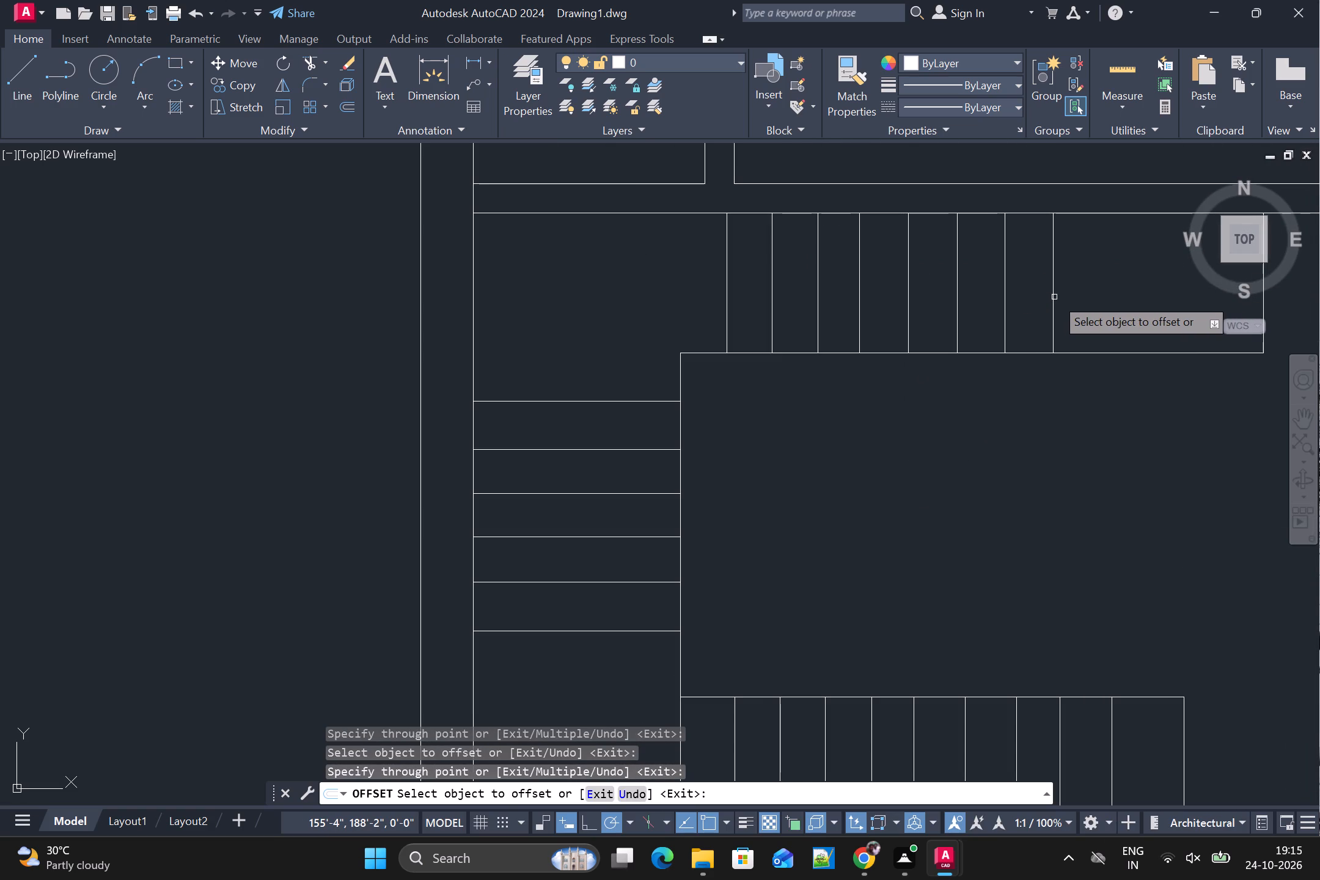
{"action": "left_click", "coordinate": [1054, 296]}
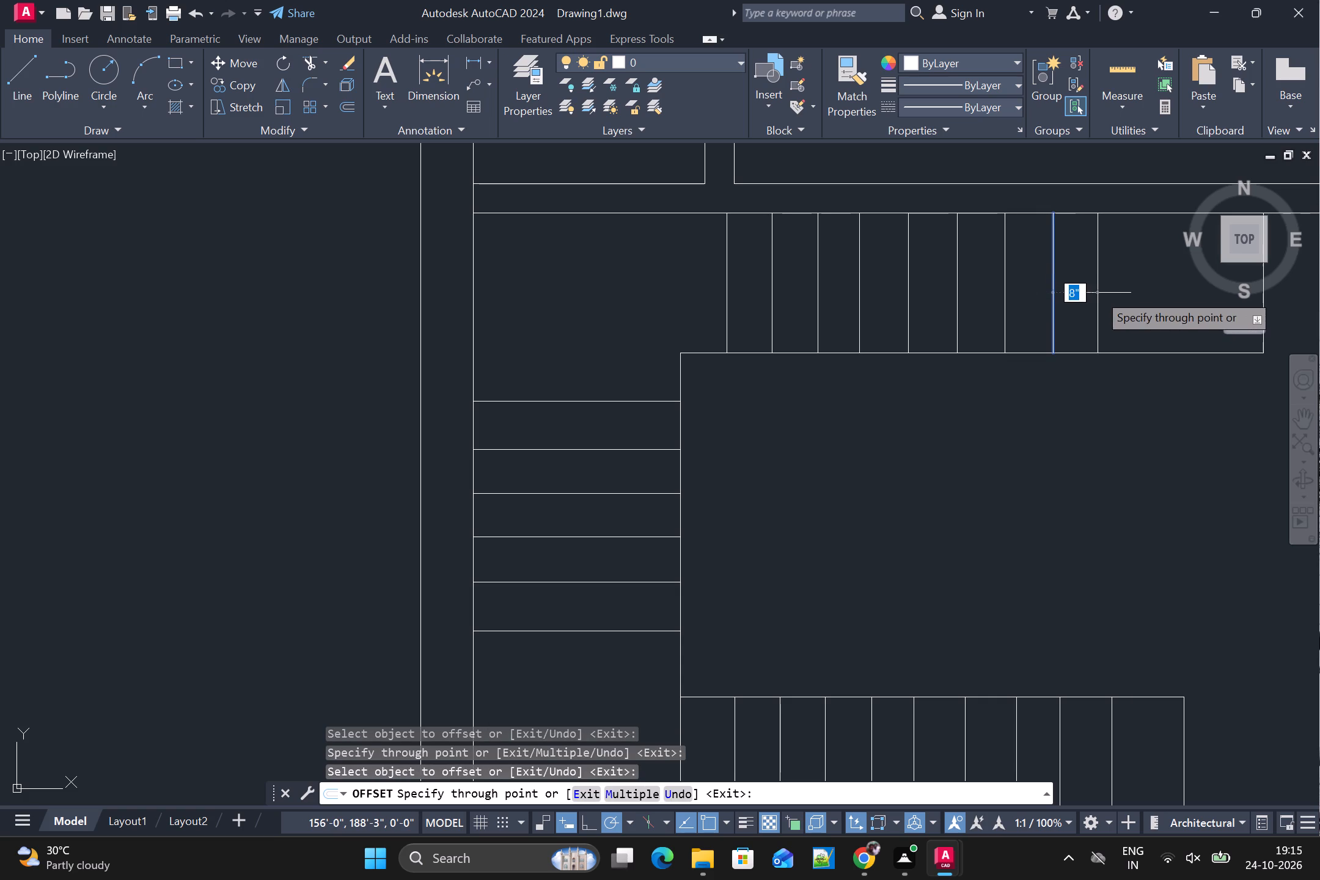
{"action": "double_click", "coordinate": [1098, 293]}
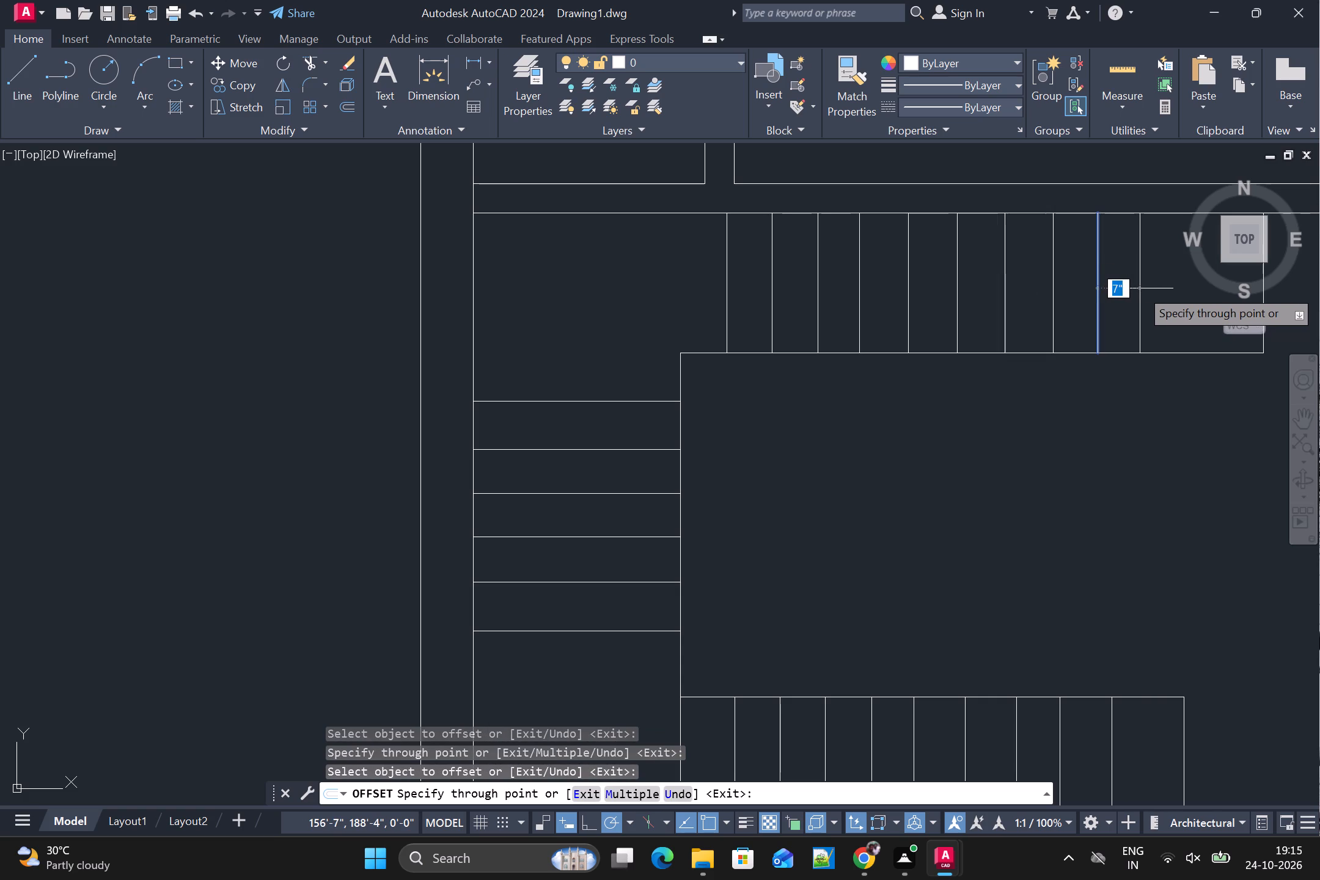
{"action": "left_click", "coordinate": [1143, 290]}
{"action": "scroll", "coordinate": [1147, 291], "scroll_direction": "down", "scroll_amount": 1}
{"action": "middle_click_drag", "start_coordinate": [1153, 295], "coordinate": [1049, 323]}
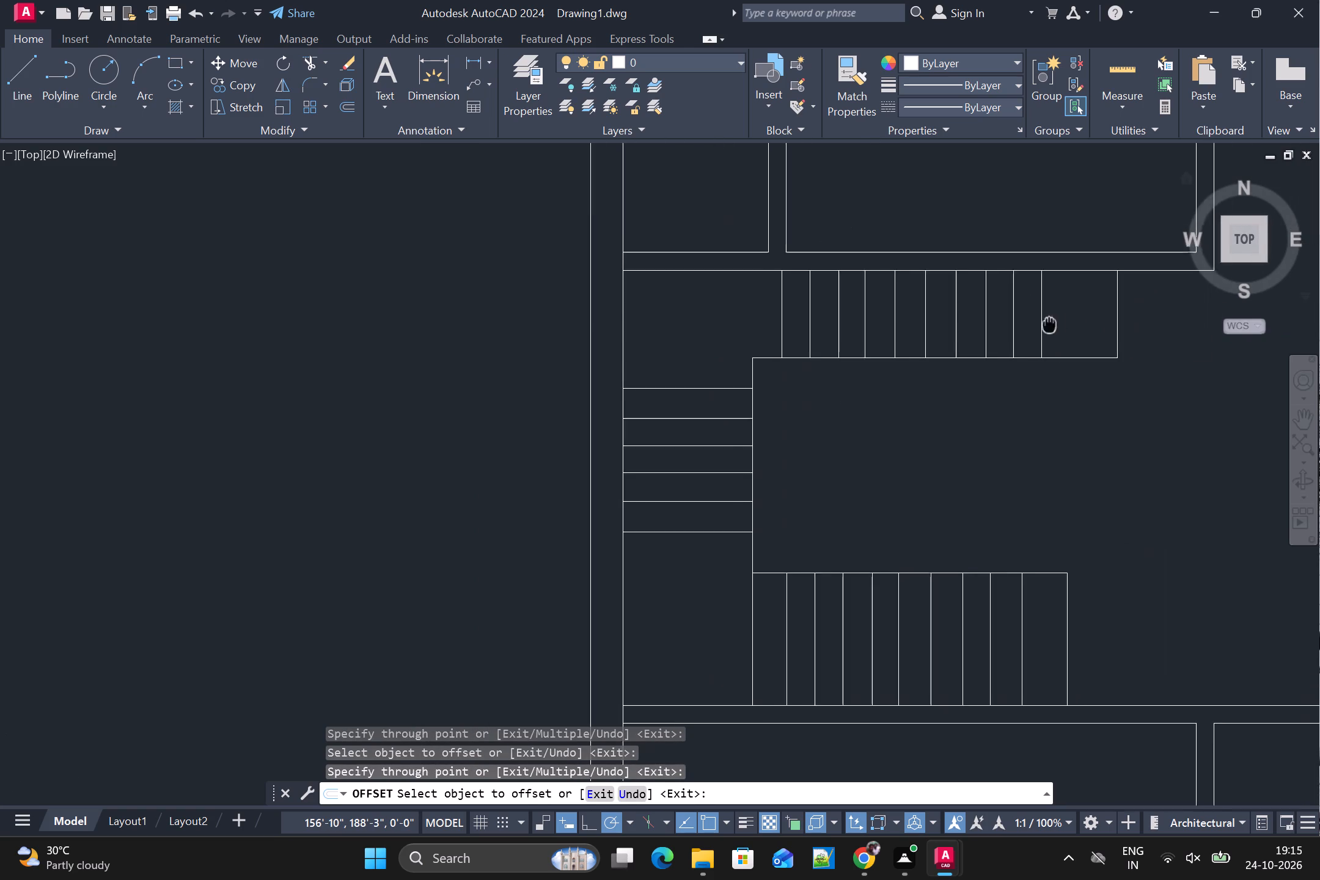
{"action": "scroll", "coordinate": [1046, 321], "scroll_direction": "up", "scroll_amount": 1}
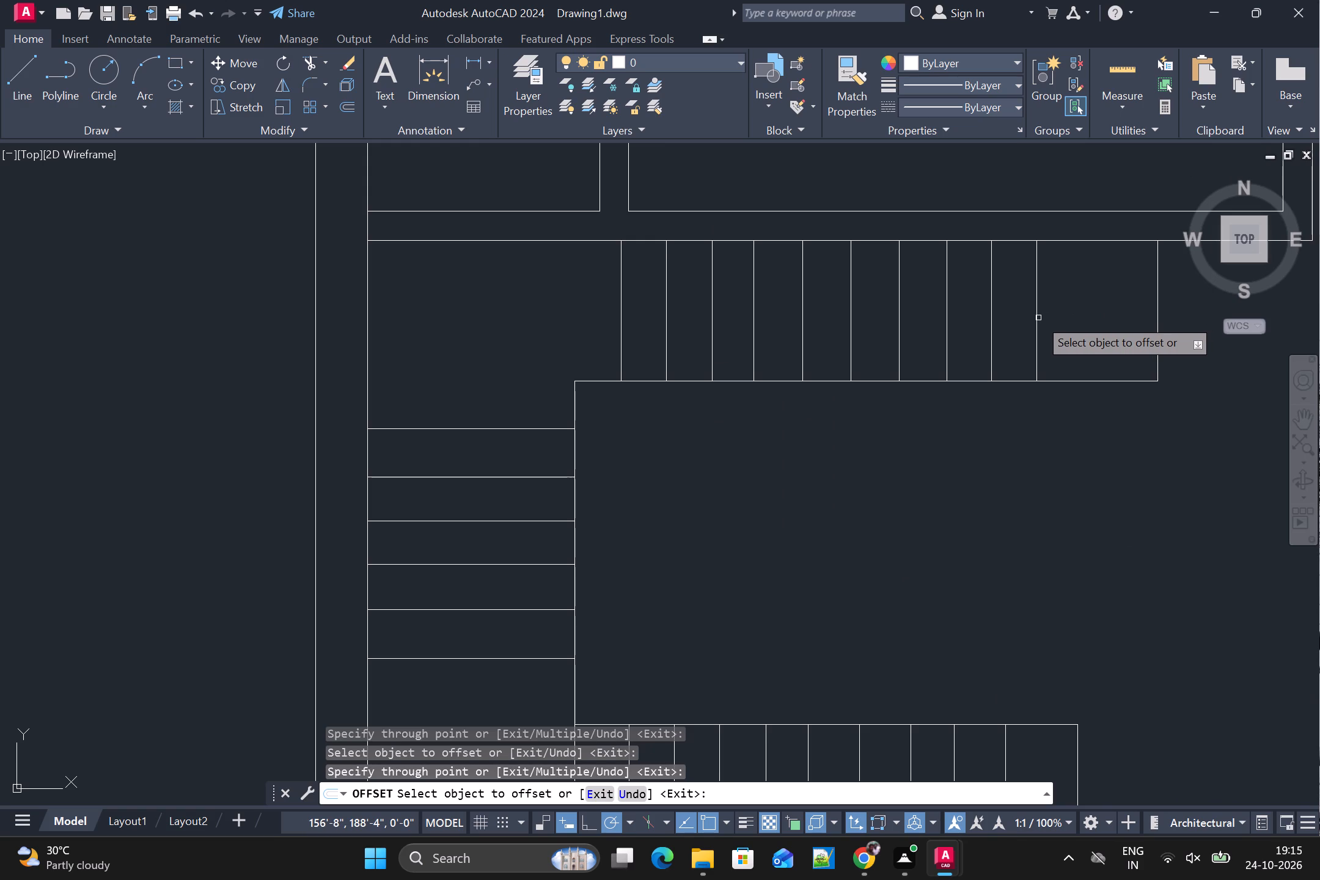
{"action": "left_click", "coordinate": [1038, 318]}
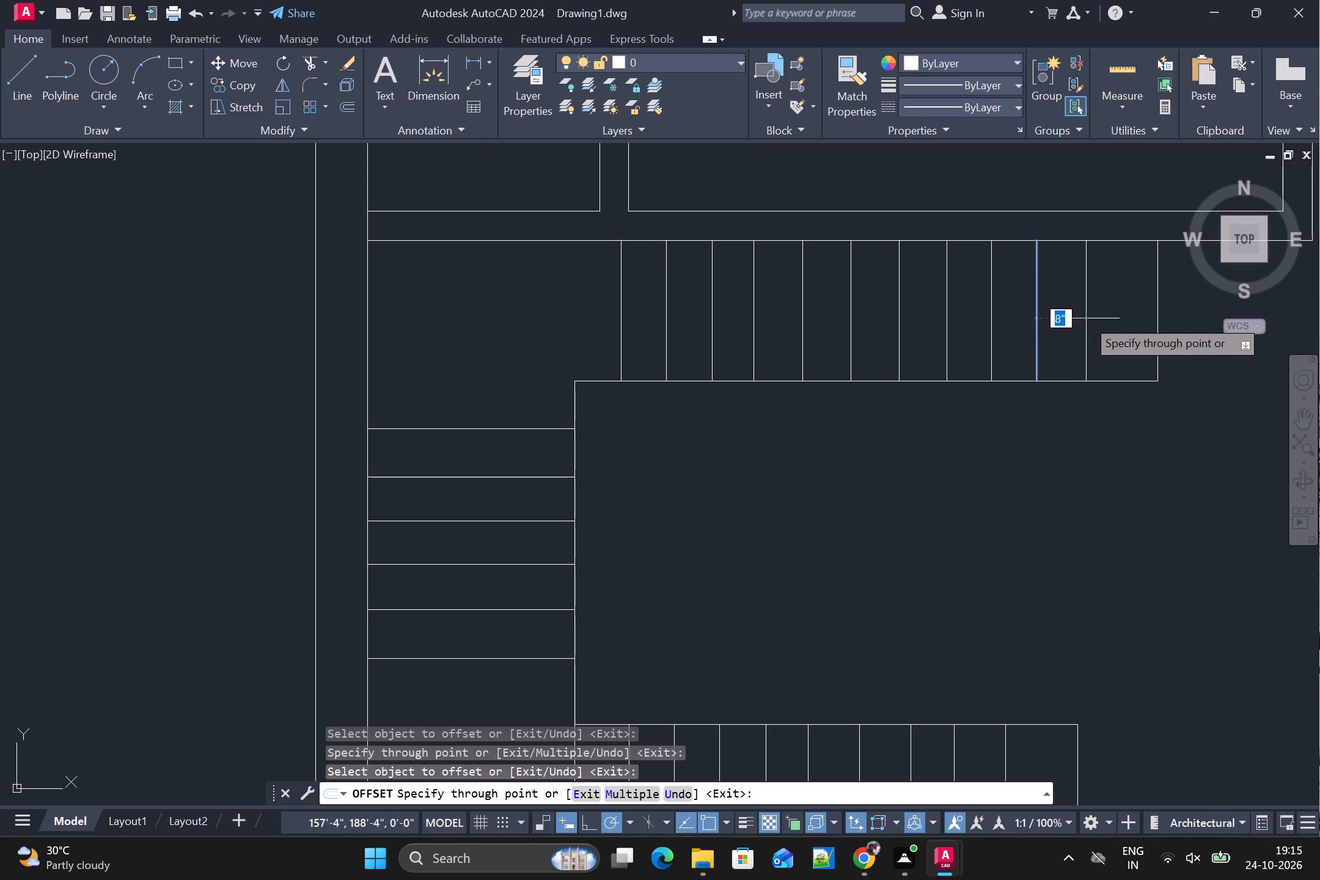
{"action": "left_click", "coordinate": [1086, 318]}
{"action": "scroll", "coordinate": [1107, 320], "scroll_direction": "down", "scroll_amount": 1}
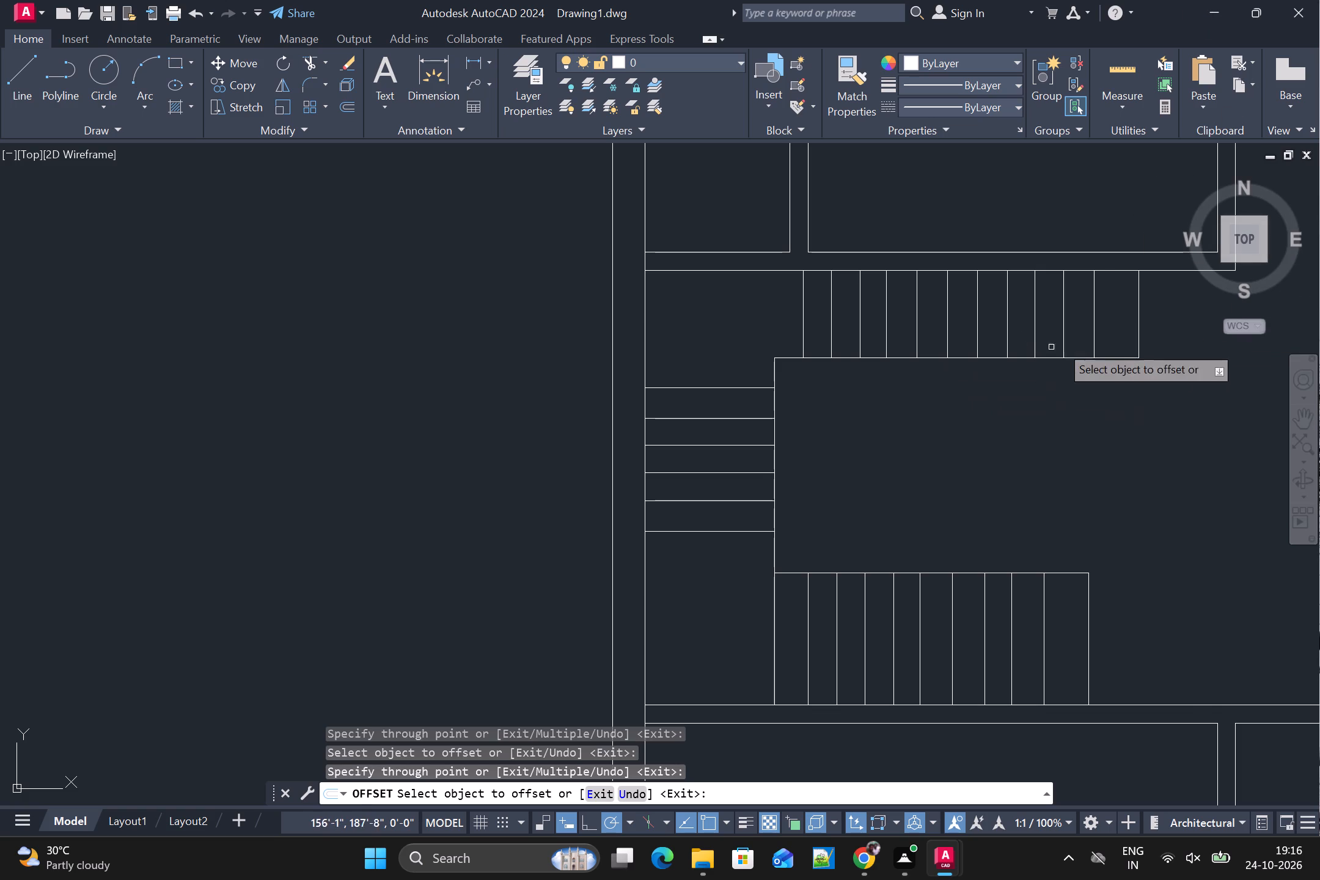
{"action": "left_click", "coordinate": [1095, 312]}
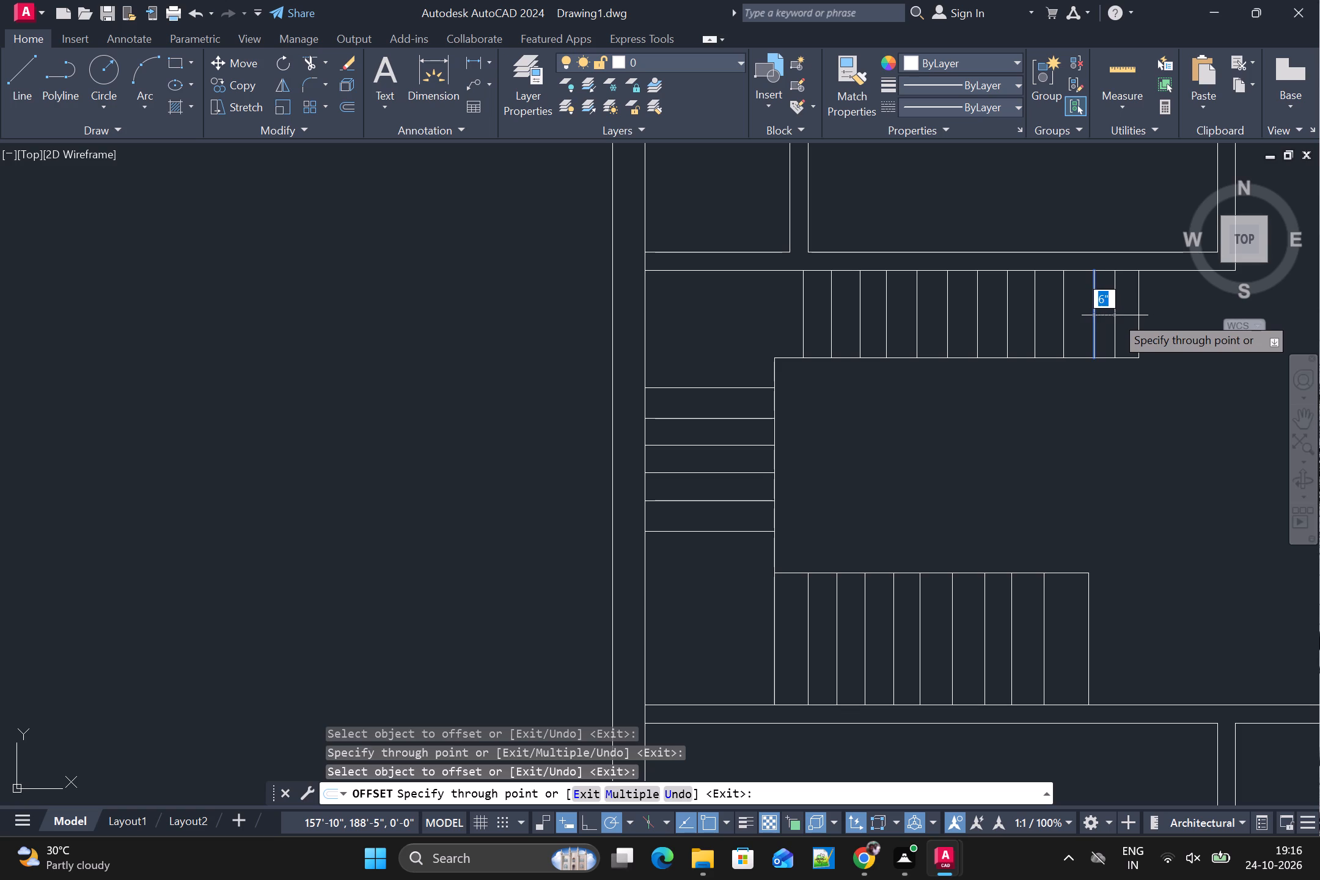
{"action": "scroll", "coordinate": [1115, 315], "scroll_direction": "up", "scroll_amount": 1}
{"action": "left_click", "coordinate": [1117, 316]}
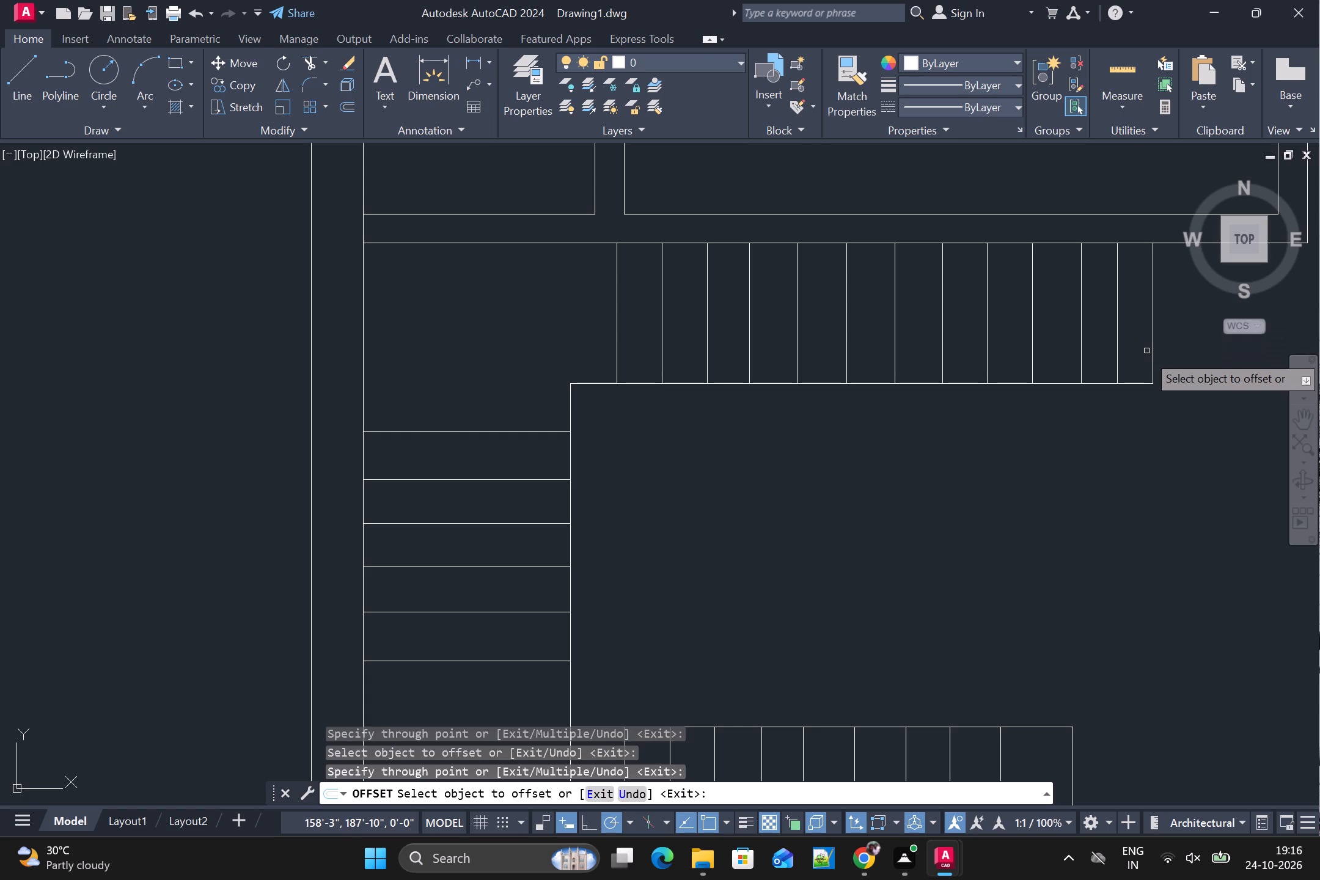
Offset the lower flight's easternmost inner tread about 6" eastward to fill the wide gap before its east edge.
{"action": "scroll", "coordinate": [1146, 367], "scroll_direction": "down", "scroll_amount": 2}
{"action": "scroll", "coordinate": [1107, 546], "scroll_direction": "up", "scroll_amount": 1}
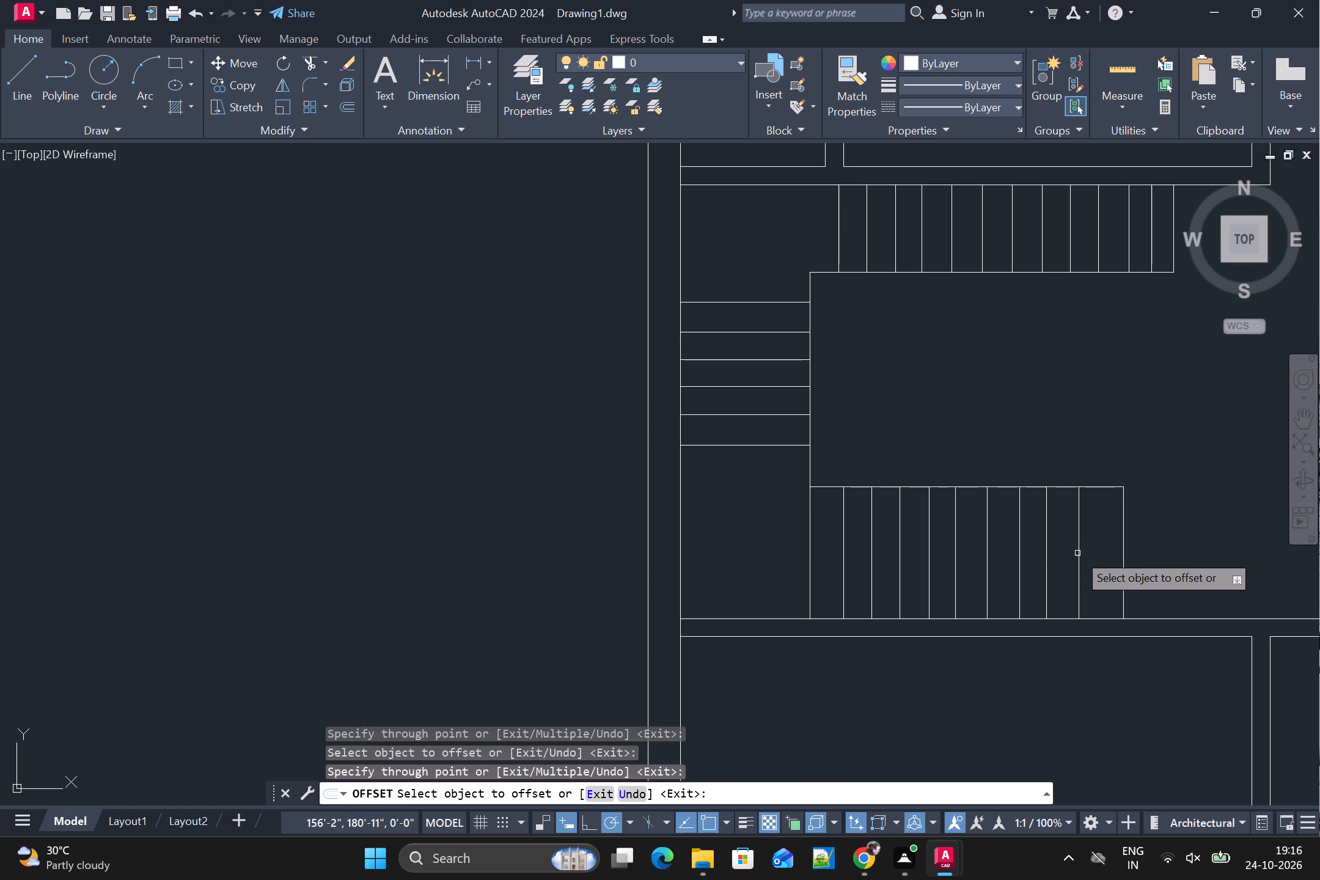
{"action": "left_click", "coordinate": [1077, 551]}
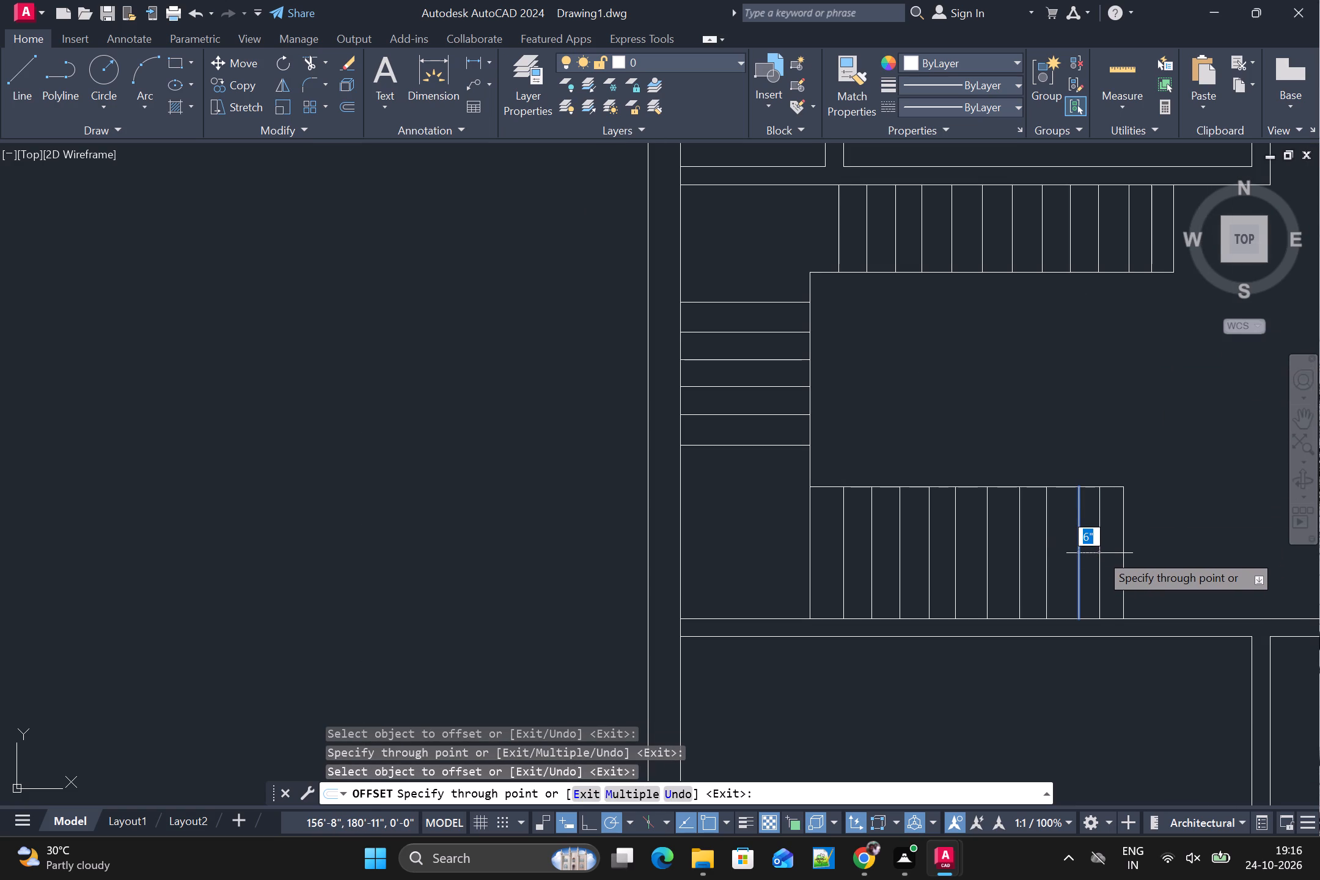
{"action": "left_click", "coordinate": [1099, 553]}
{"action": "scroll", "coordinate": [1133, 598], "scroll_direction": "down", "scroll_amount": 1}
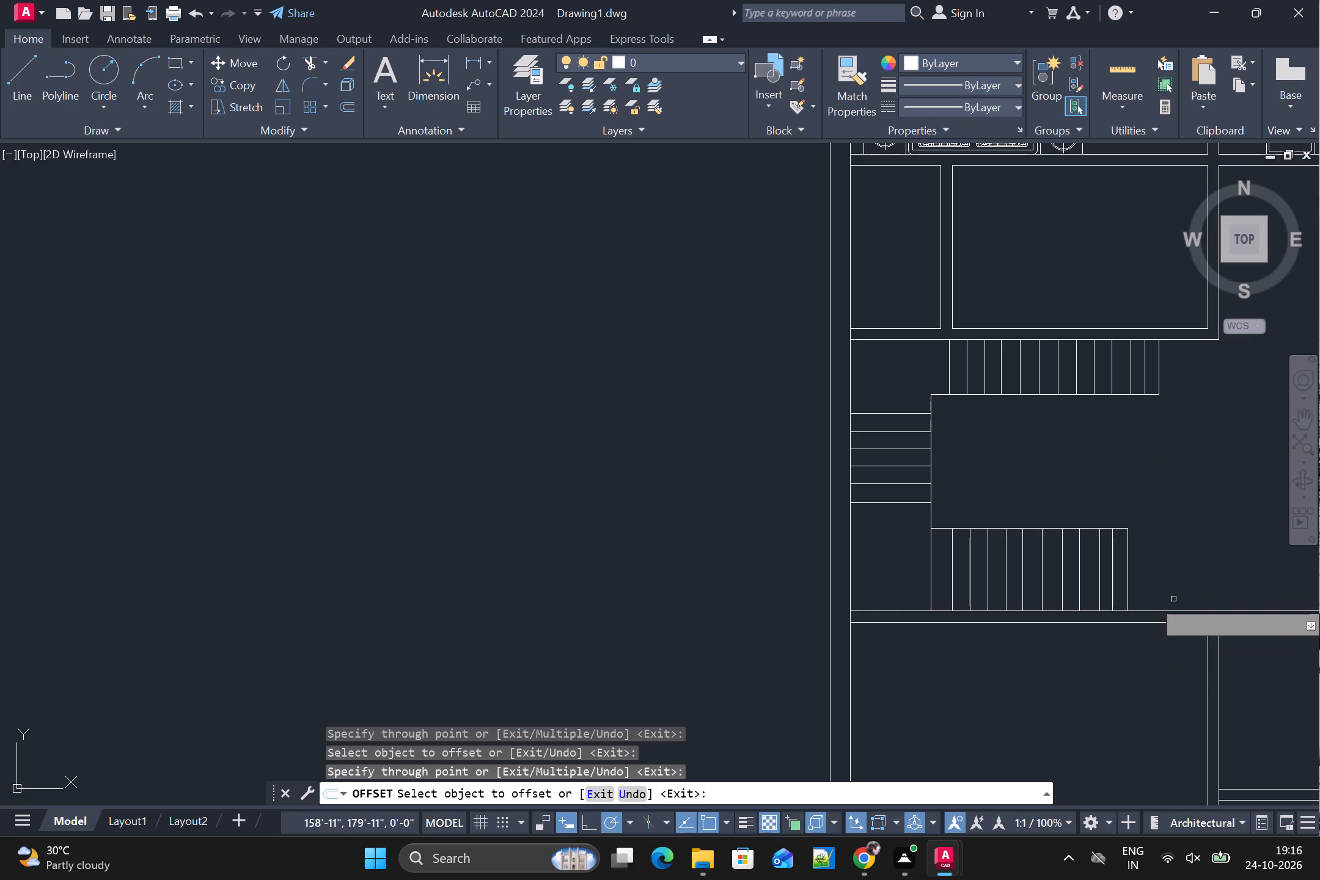
{"action": "key", "text": "Escape"}
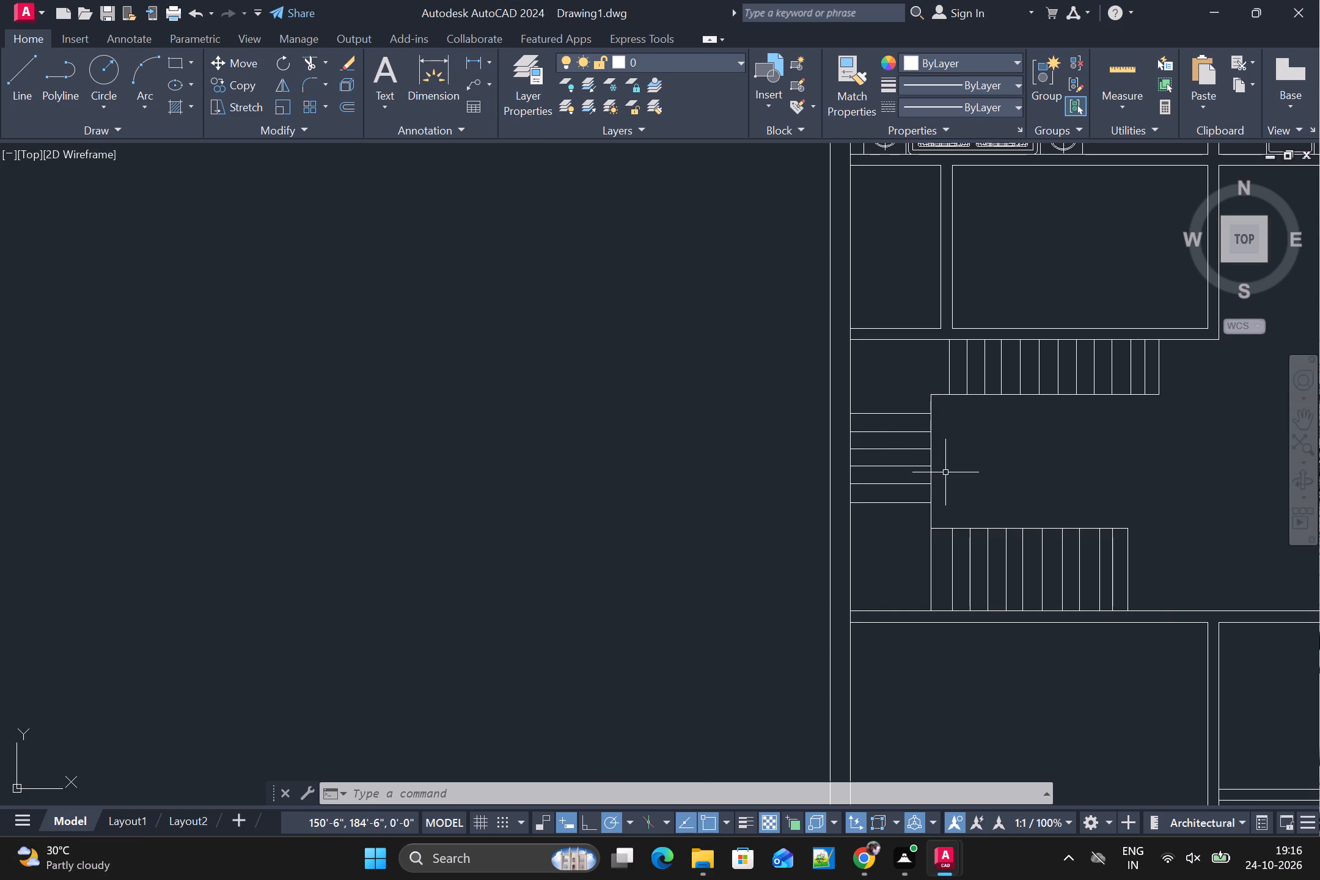
Draw the stair direction line from the lower flight's east-edge midpoint: about 9'-3" west, 7'-4" north, and 10'-5" east to the north flight's end.
{"action": "scroll", "coordinate": [1055, 484], "scroll_direction": "up", "scroll_amount": 1}
{"action": "middle_click_drag", "start_coordinate": [1055, 484], "coordinate": [1055, 515]}
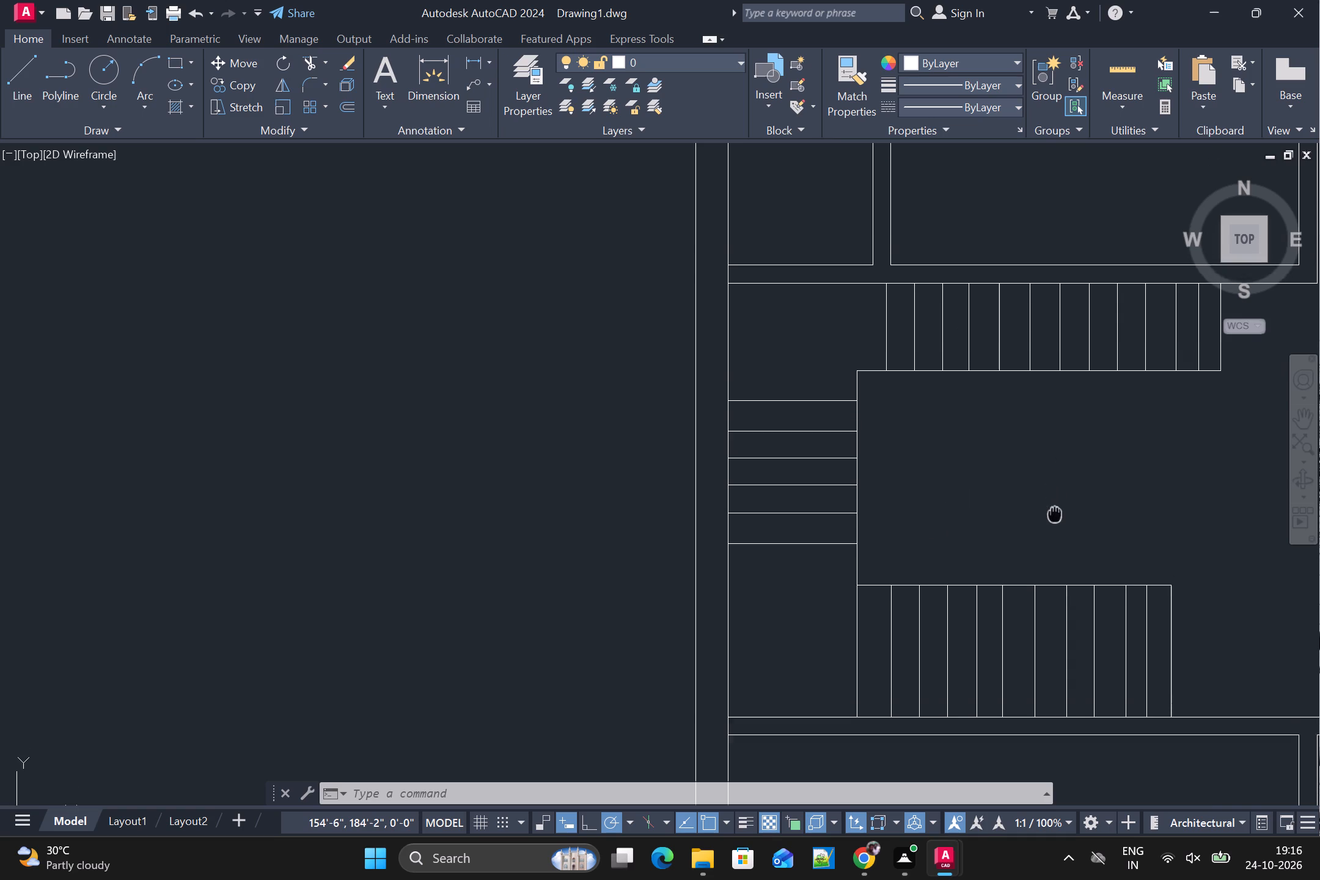
{"action": "middle_click_drag", "start_coordinate": [1055, 515], "coordinate": [1055, 519]}
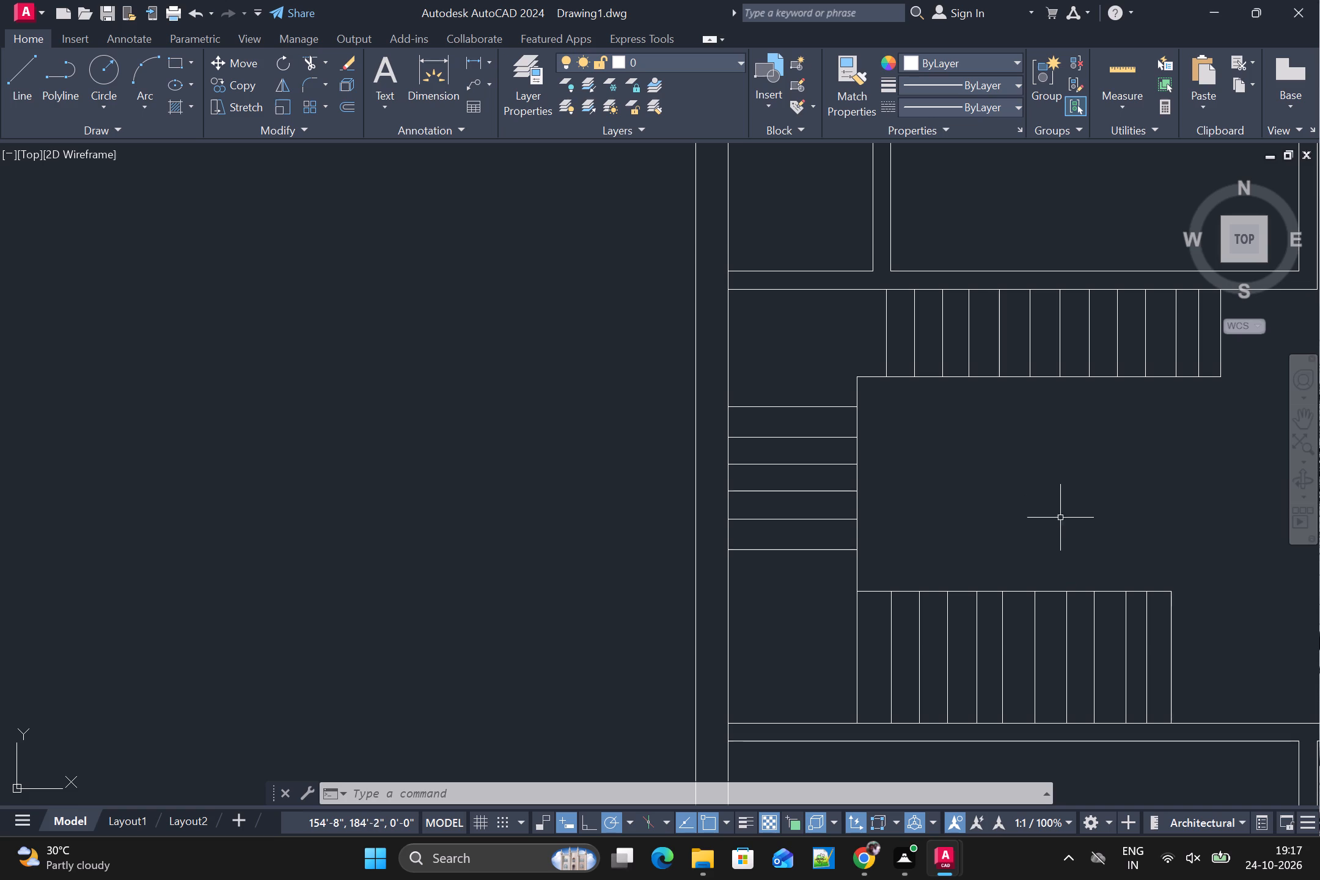
{"action": "scroll", "coordinate": [1039, 564], "scroll_direction": "down", "scroll_amount": 1}
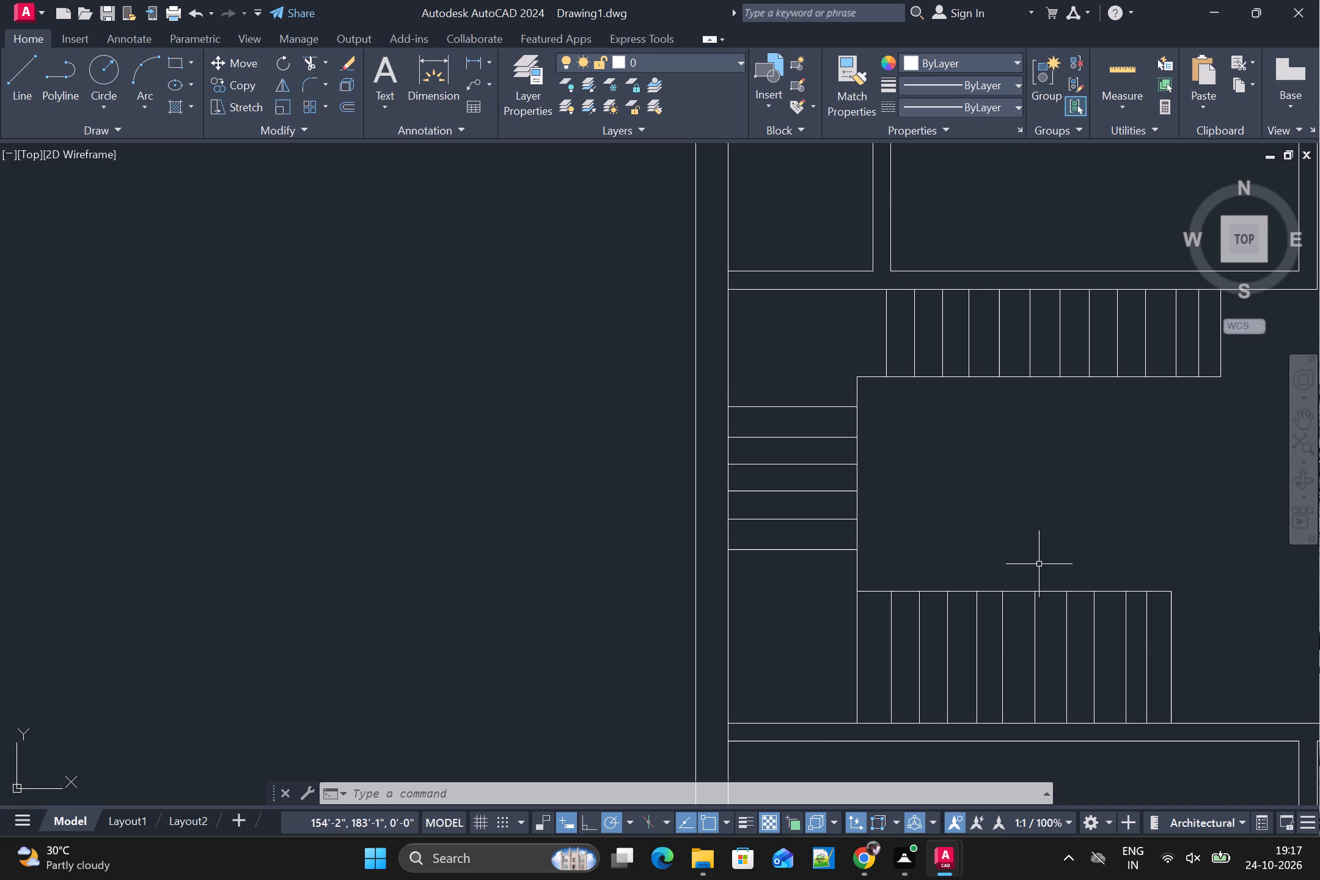
{"action": "scroll", "coordinate": [1201, 713], "scroll_direction": "up", "scroll_amount": 1}
{"action": "key", "text": "l"}
{"action": "key", "text": "space"}
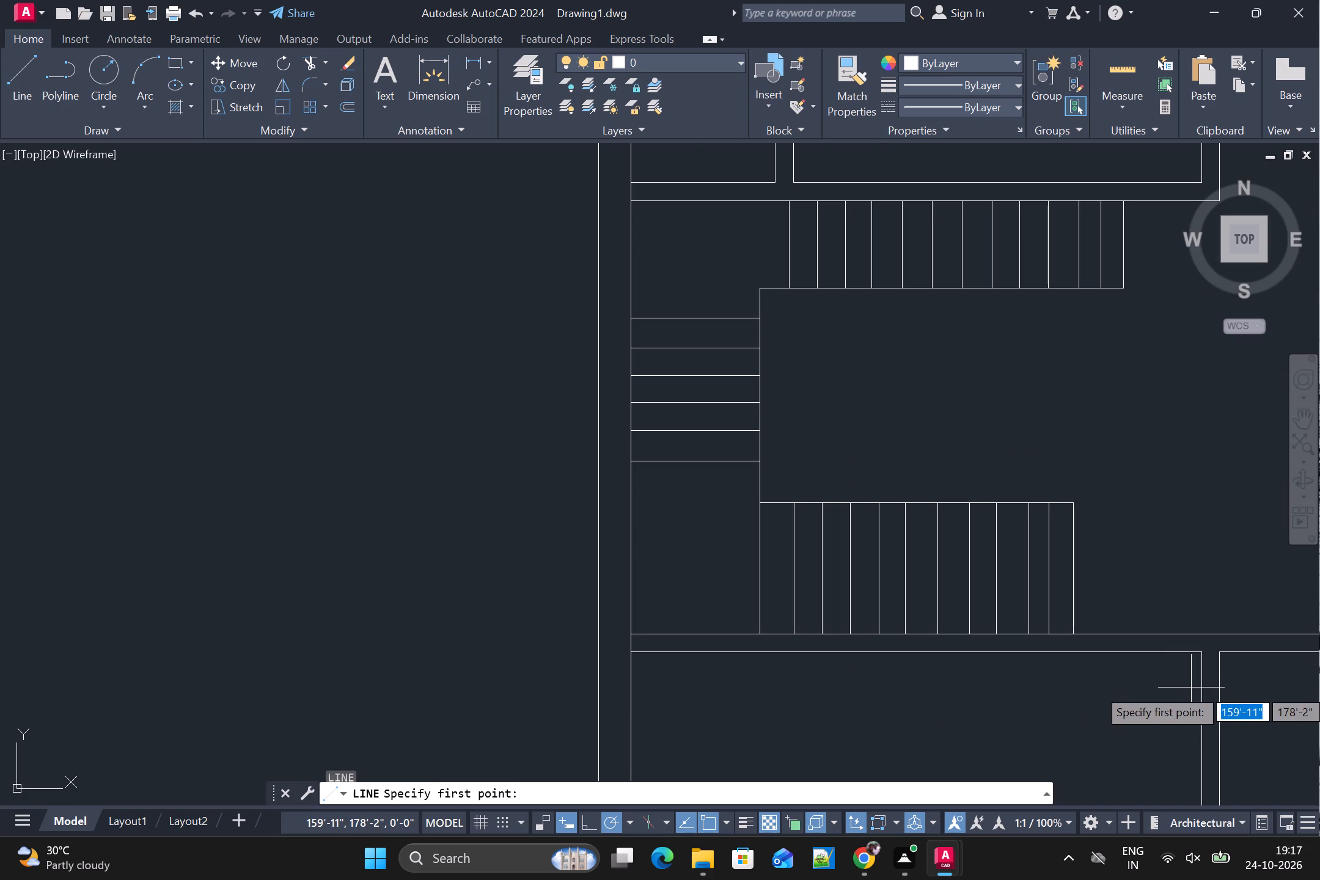
{"action": "scroll", "coordinate": [1085, 574], "scroll_direction": "up", "scroll_amount": 1}
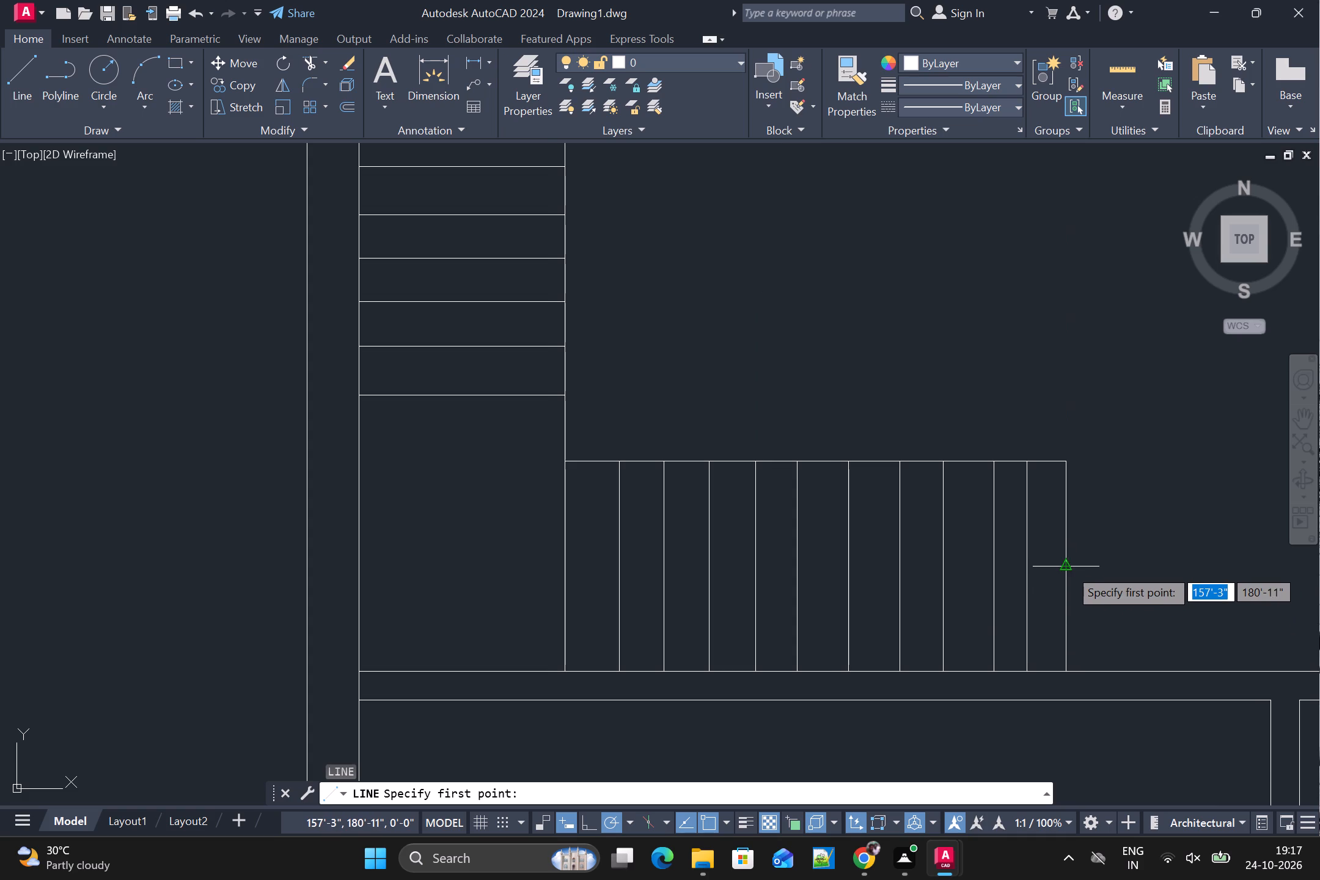
{"action": "left_click", "coordinate": [1068, 568]}
{"action": "scroll", "coordinate": [862, 610], "scroll_direction": "down", "scroll_amount": 3}
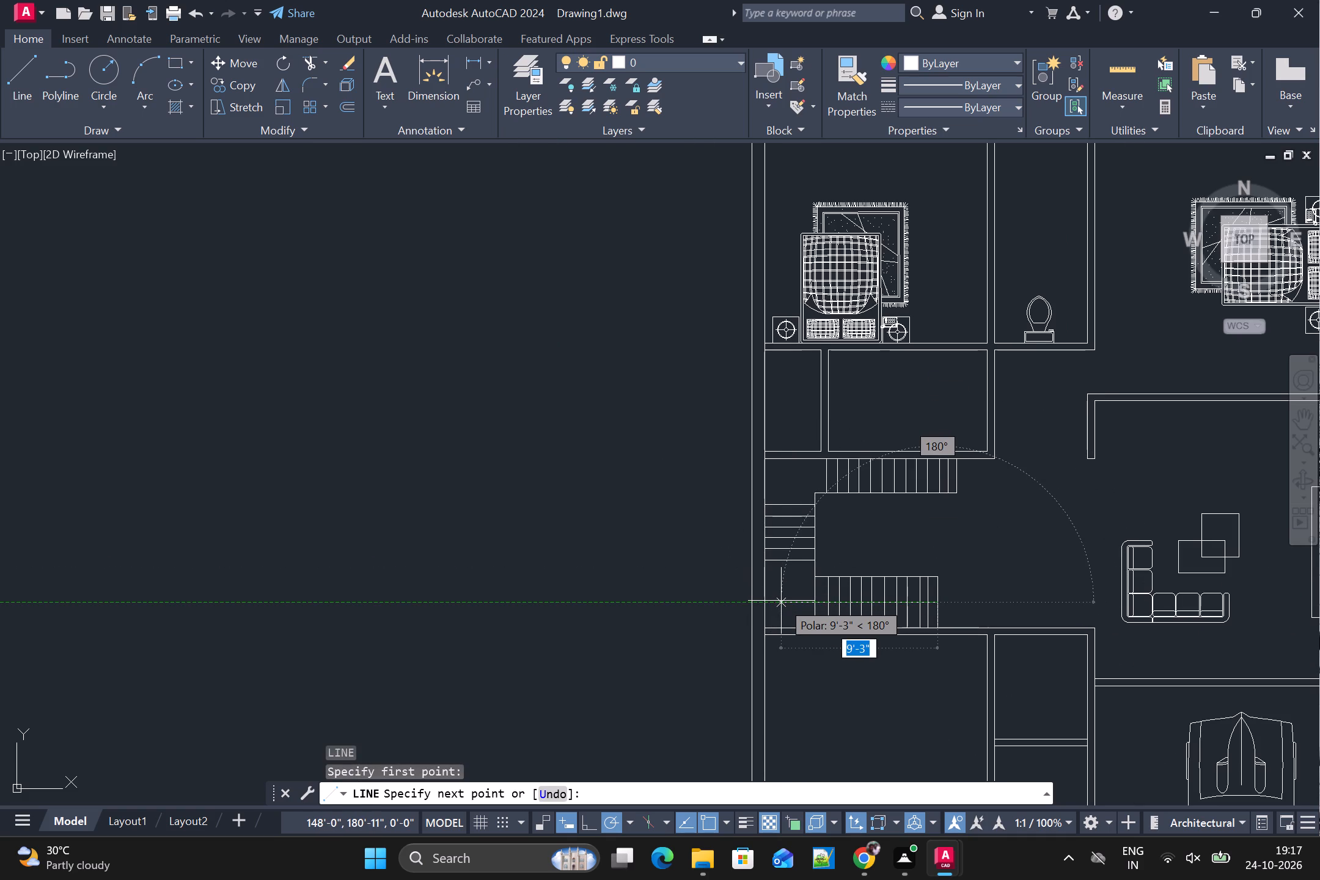
{"action": "left_click", "coordinate": [781, 601]}
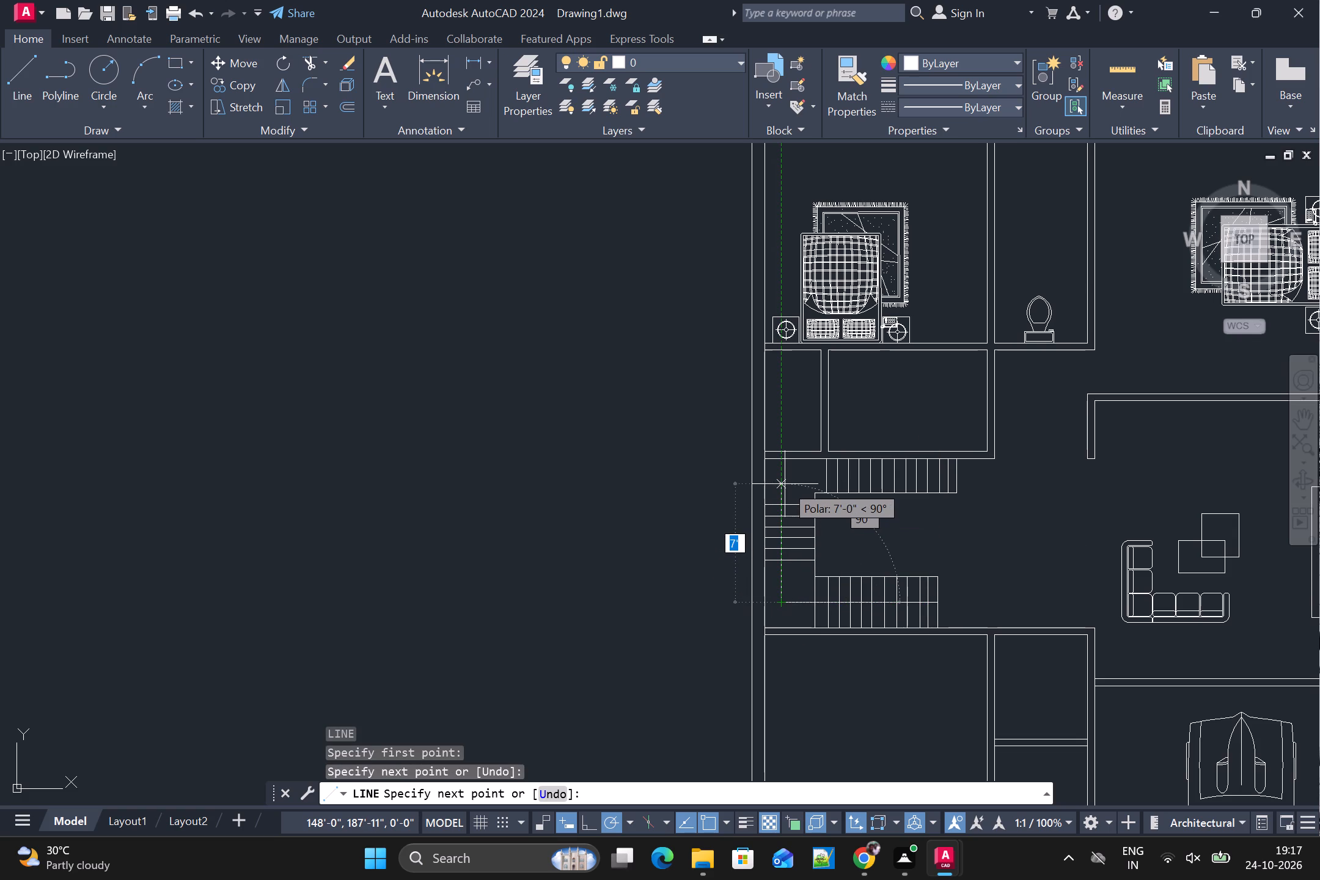
{"action": "scroll", "coordinate": [785, 483], "scroll_direction": "up", "scroll_amount": 2}
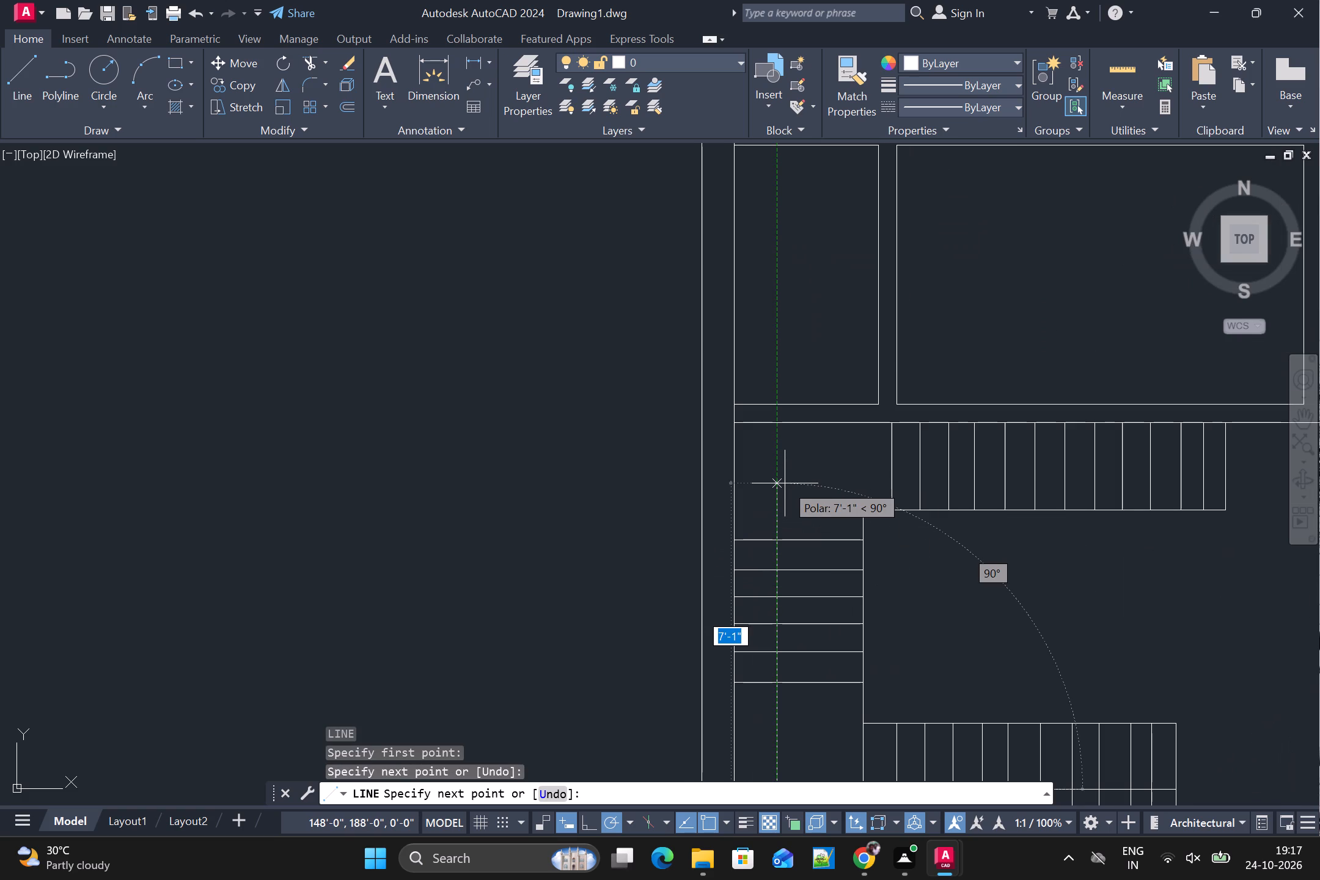
{"action": "left_click", "coordinate": [779, 472]}
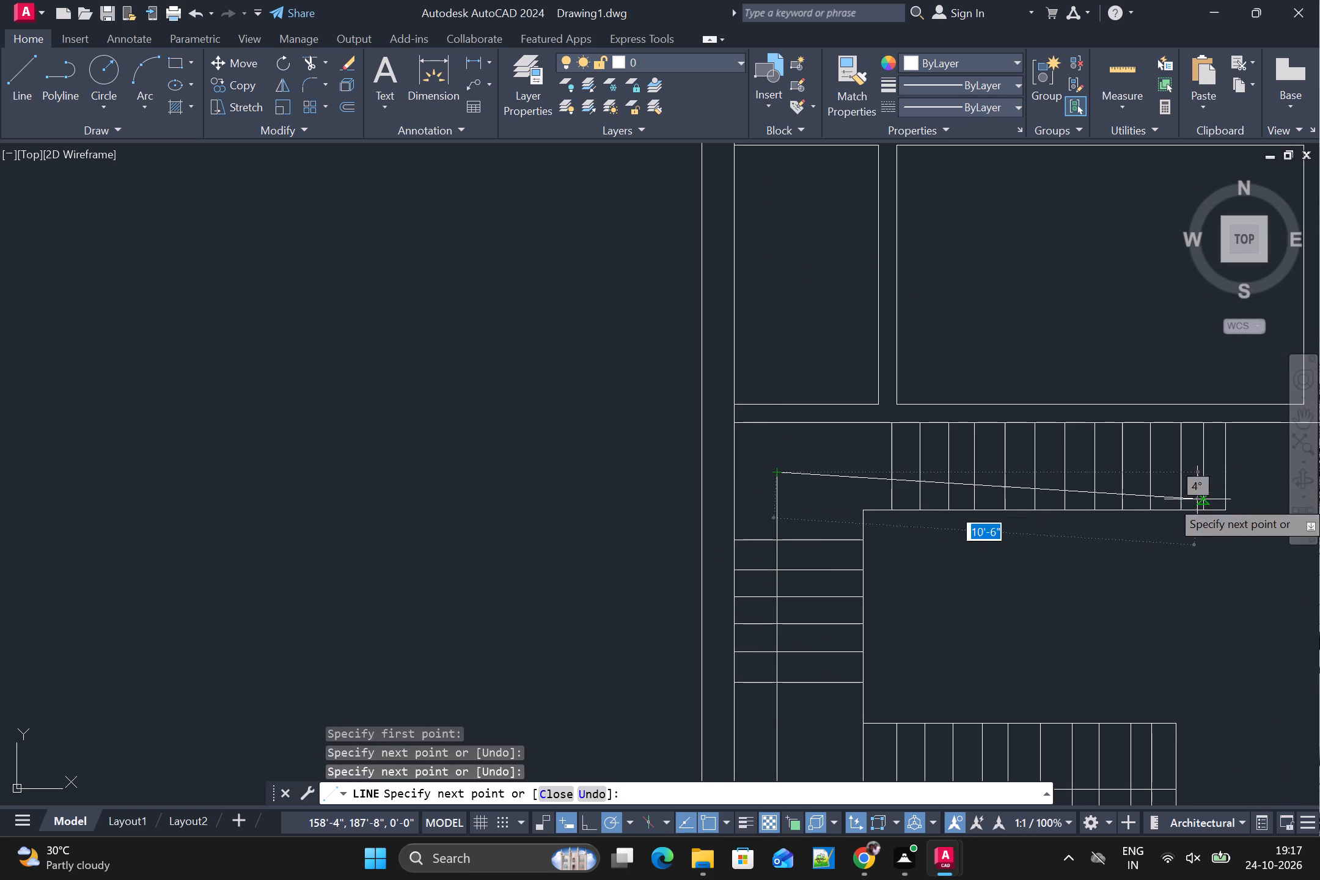
{"action": "scroll", "coordinate": [1172, 496], "scroll_direction": "down", "scroll_amount": 1}
{"action": "scroll", "coordinate": [1222, 486], "scroll_direction": "up", "scroll_amount": 2}
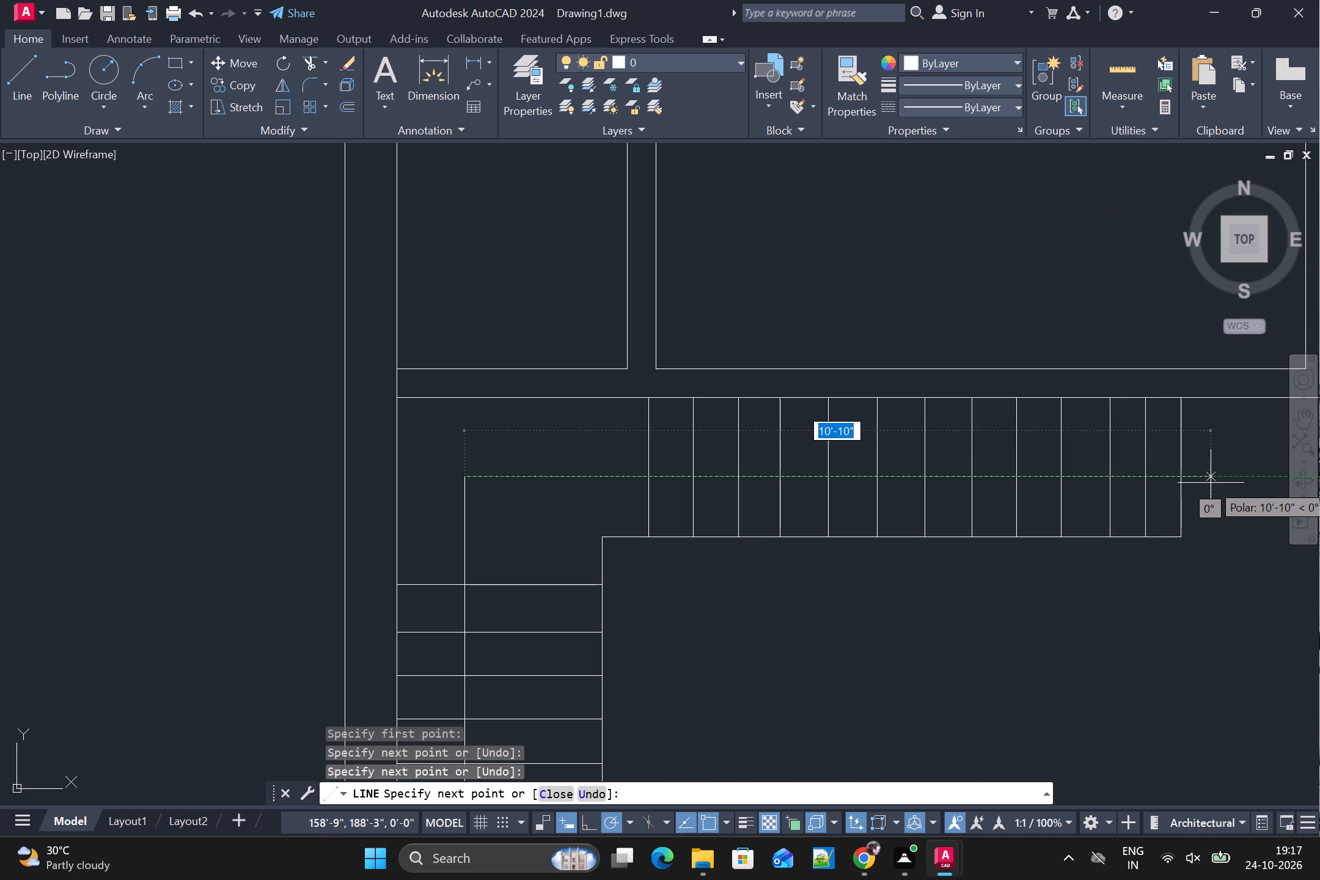
{"action": "scroll", "coordinate": [1198, 483], "scroll_direction": "up", "scroll_amount": 3}
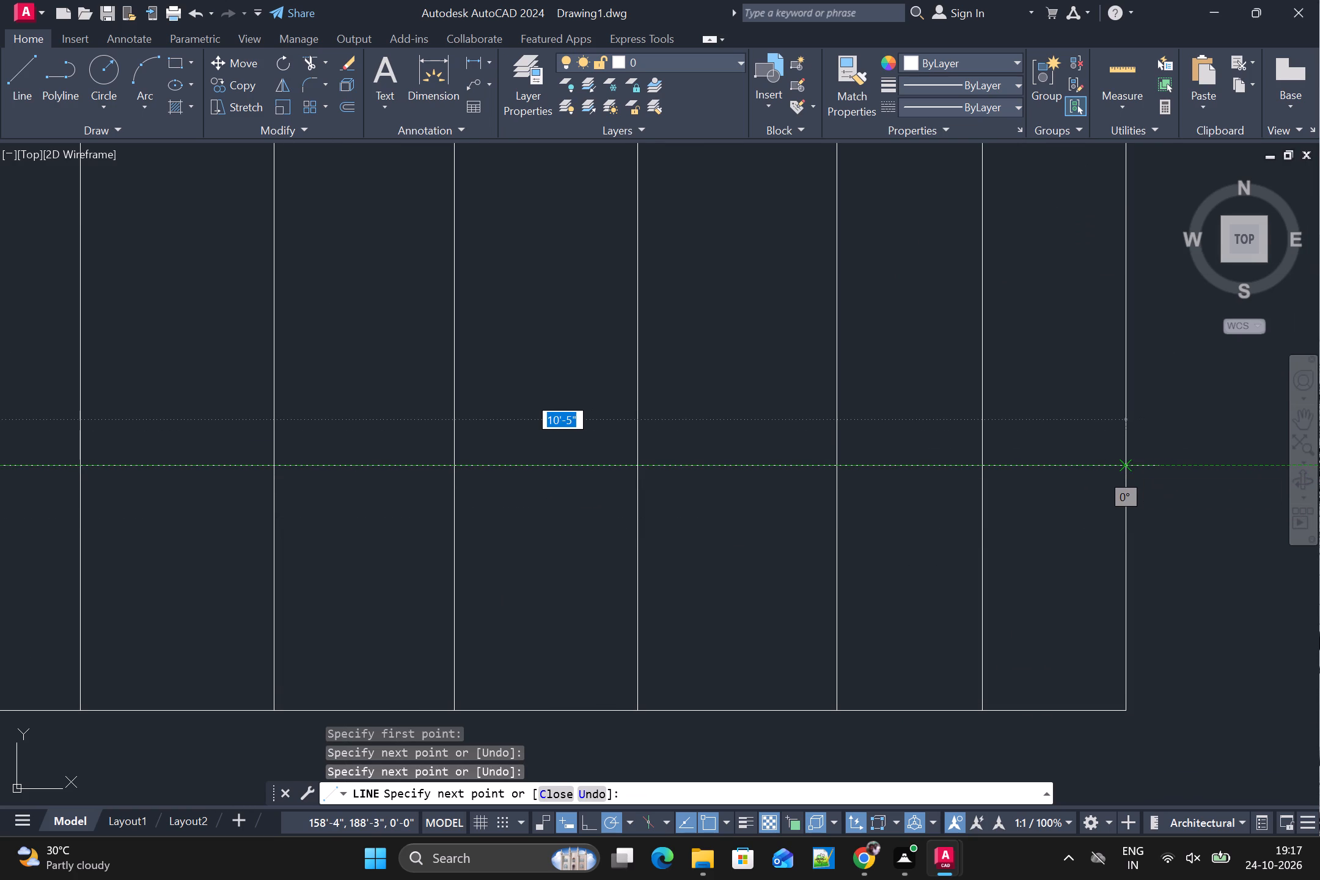
{"action": "left_click", "coordinate": [1129, 464]}
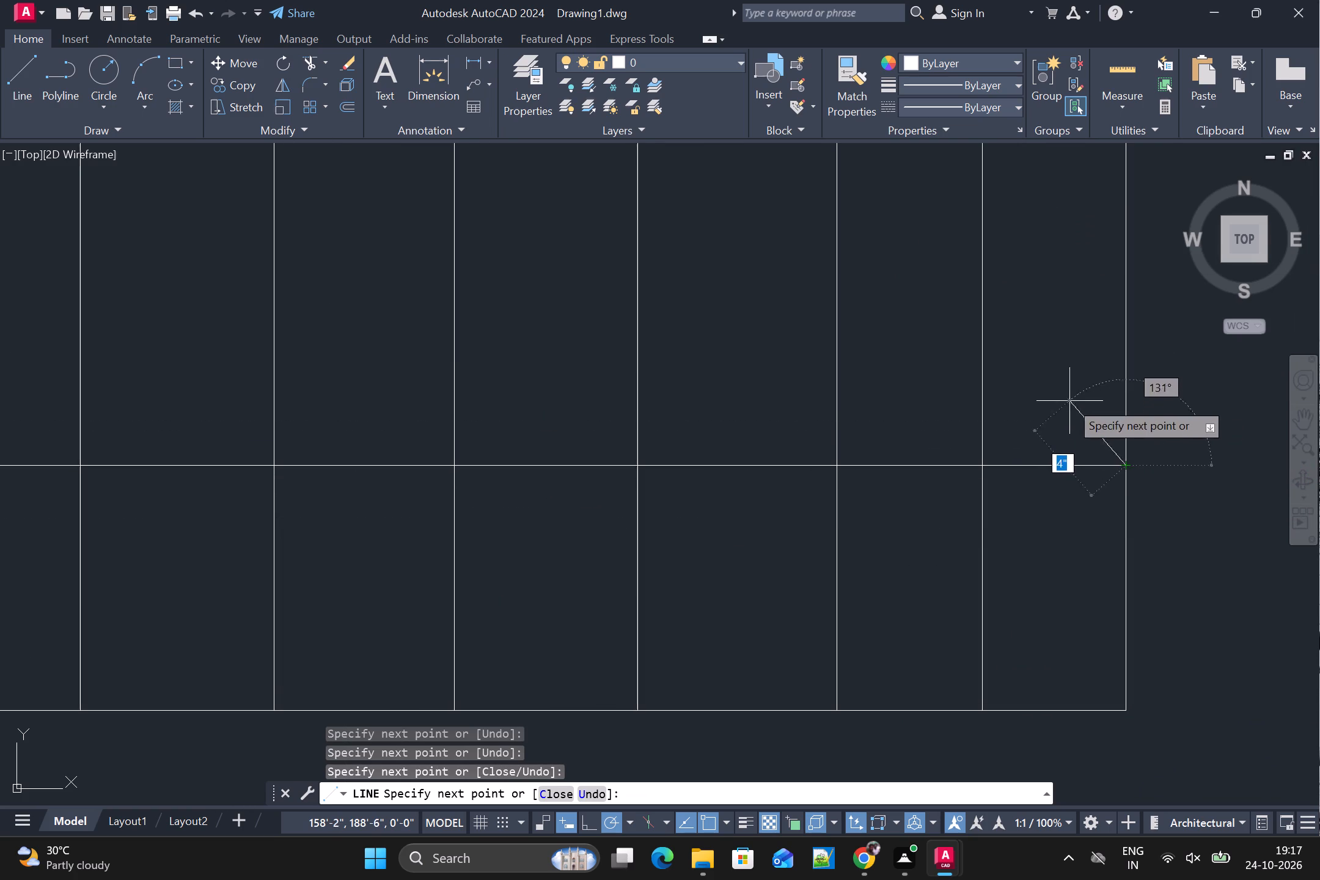
Draw a triangular arrowhead at the direction line's east end, with its base about 6" wide on the north flight's last inner tread.
{"action": "left_click", "coordinate": [985, 388]}
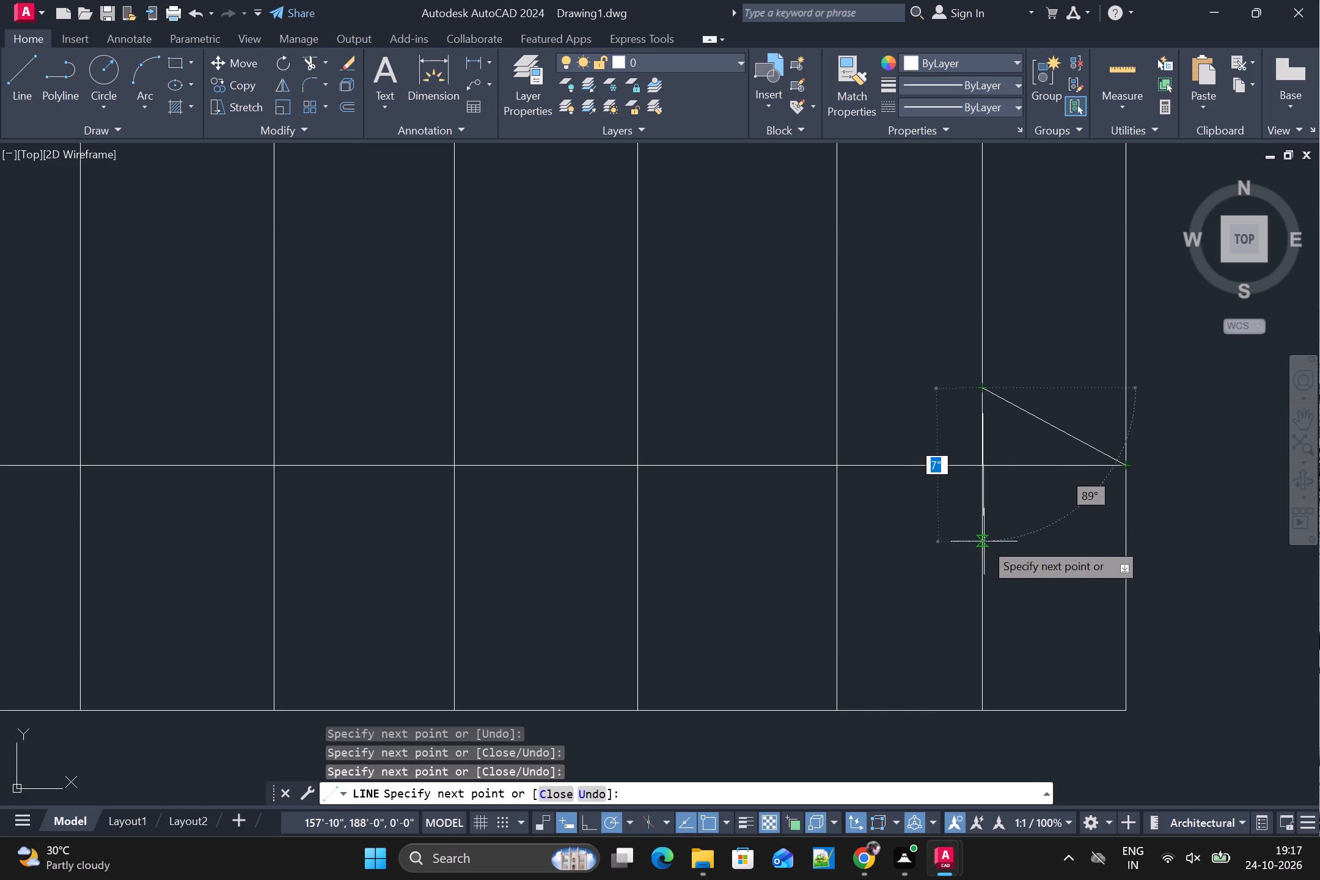
{"action": "scroll", "coordinate": [984, 541], "scroll_direction": "up", "scroll_amount": 2}
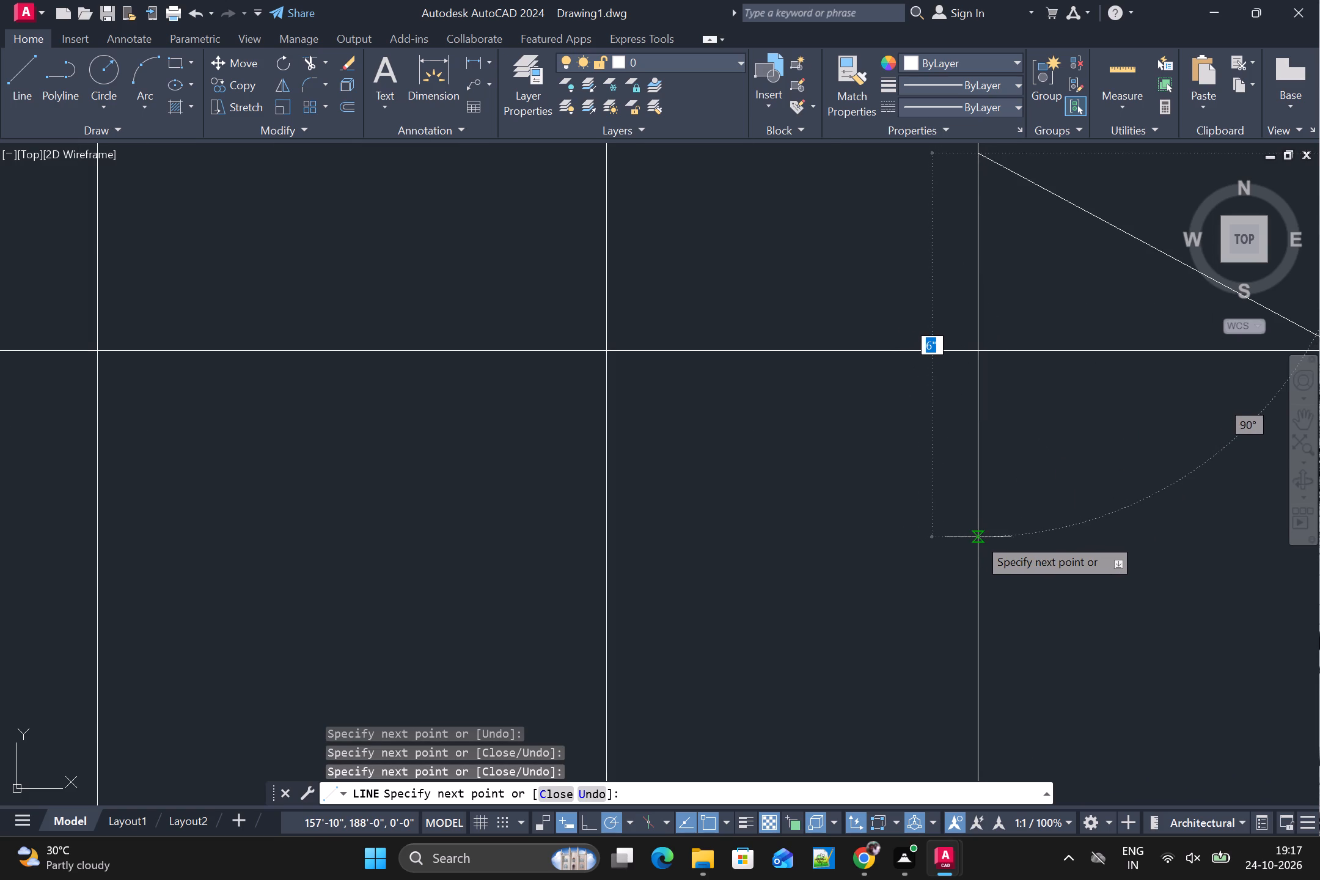
{"action": "left_click", "coordinate": [978, 537]}
{"action": "scroll", "coordinate": [1169, 452], "scroll_direction": "down", "scroll_amount": 3}
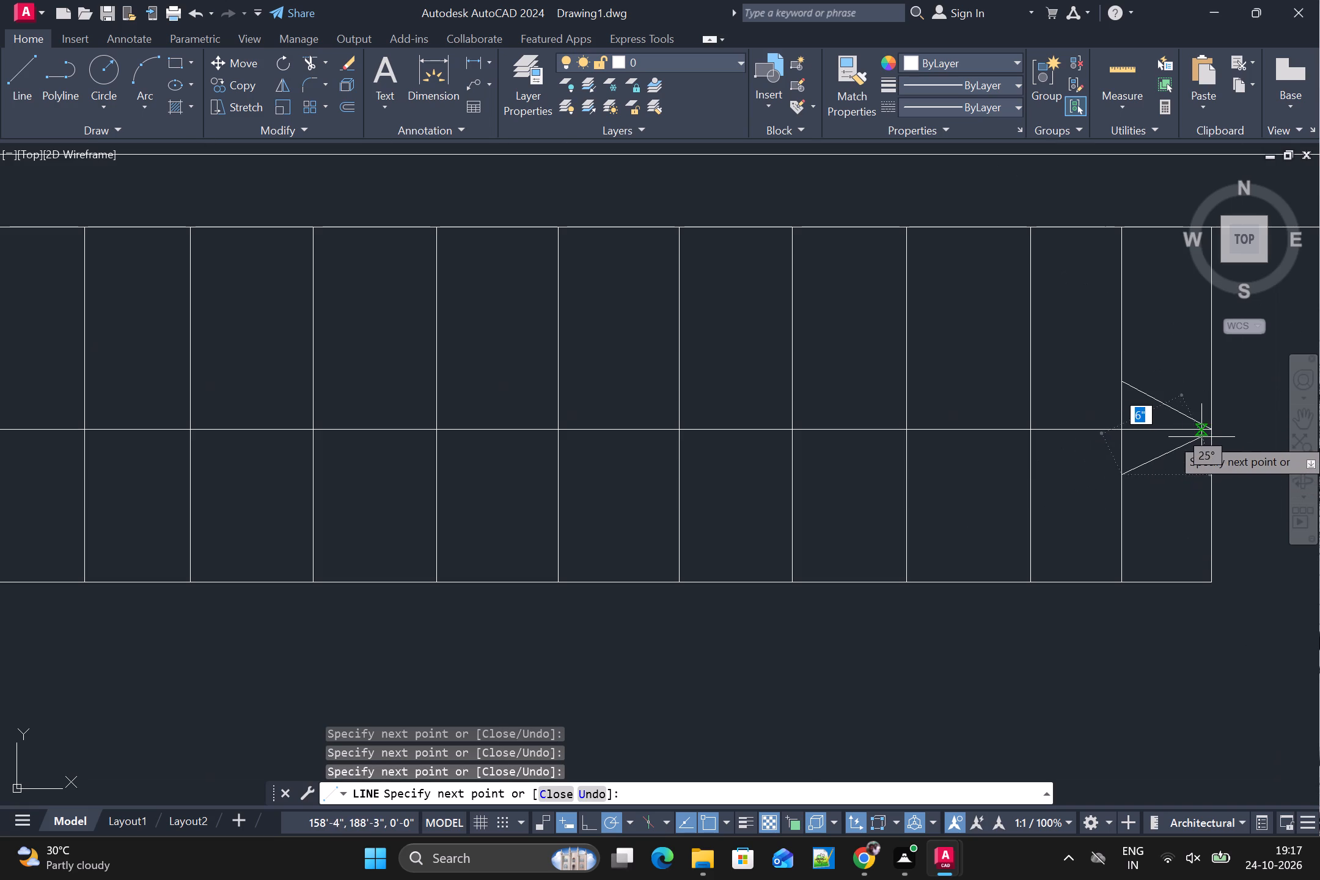
{"action": "left_click", "coordinate": [1209, 435]}
{"action": "key", "text": "space"}
Review the staircase with its direction arrow and the overall floor plan.
{"action": "scroll", "coordinate": [1196, 488], "scroll_direction": "down", "scroll_amount": 1}
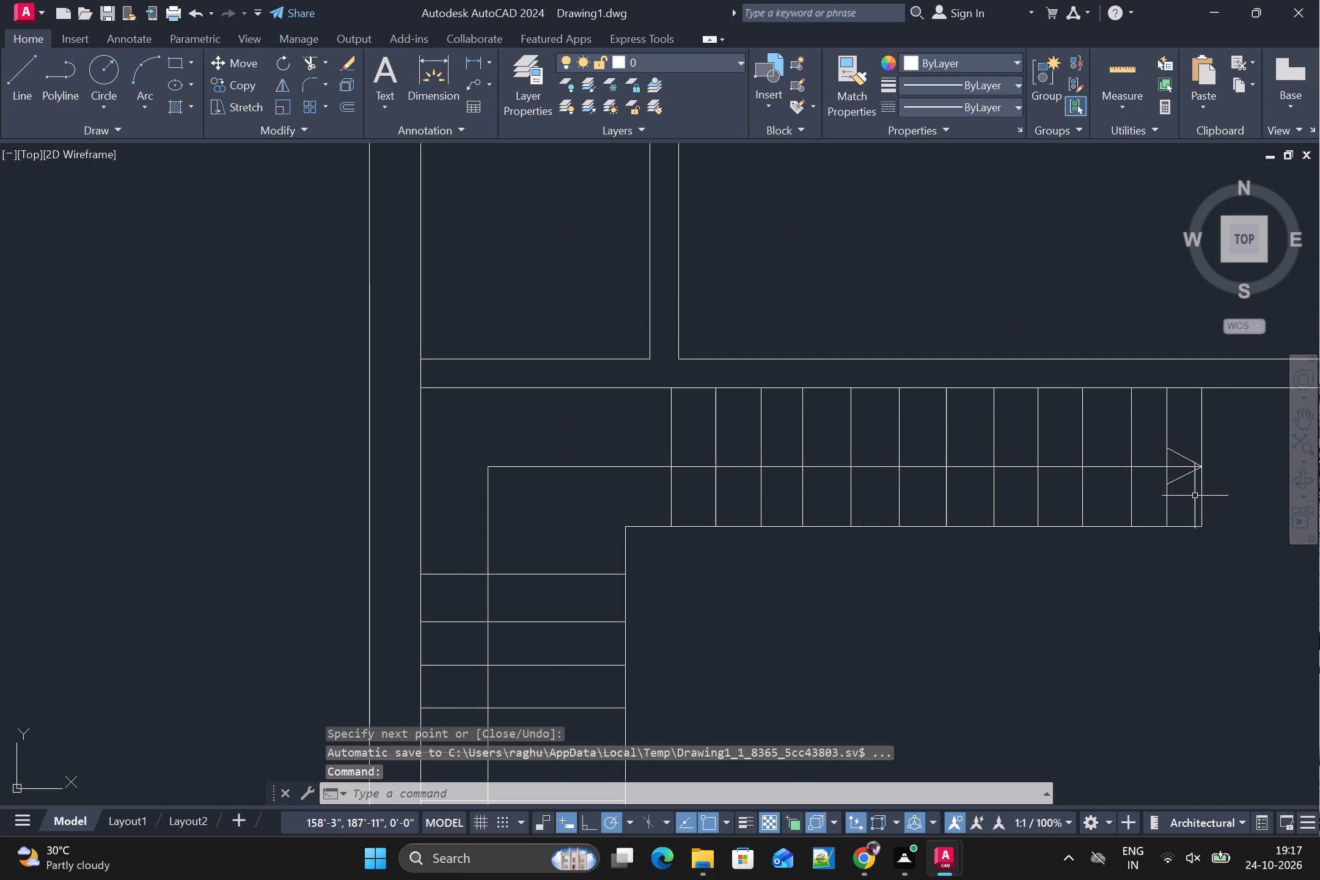
{"action": "scroll", "coordinate": [1194, 497], "scroll_direction": "down", "scroll_amount": 1}
{"action": "scroll", "coordinate": [1165, 538], "scroll_direction": "up", "scroll_amount": 2}
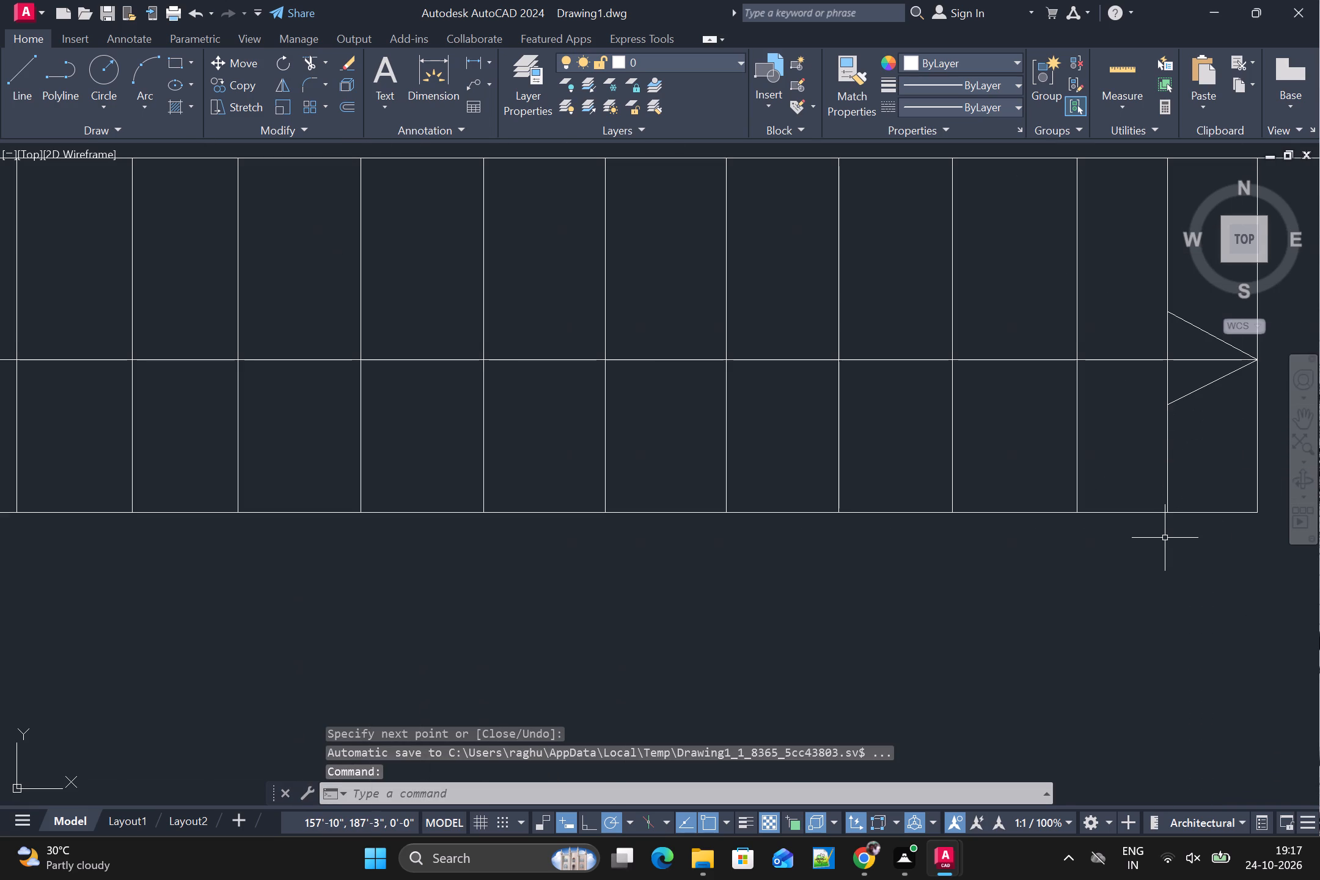
{"action": "scroll", "coordinate": [1170, 543], "scroll_direction": "down", "scroll_amount": 1}
{"action": "scroll", "coordinate": [1169, 598], "scroll_direction": "down", "scroll_amount": 1}
{"action": "scroll", "coordinate": [1095, 588], "scroll_direction": "up", "scroll_amount": 1}
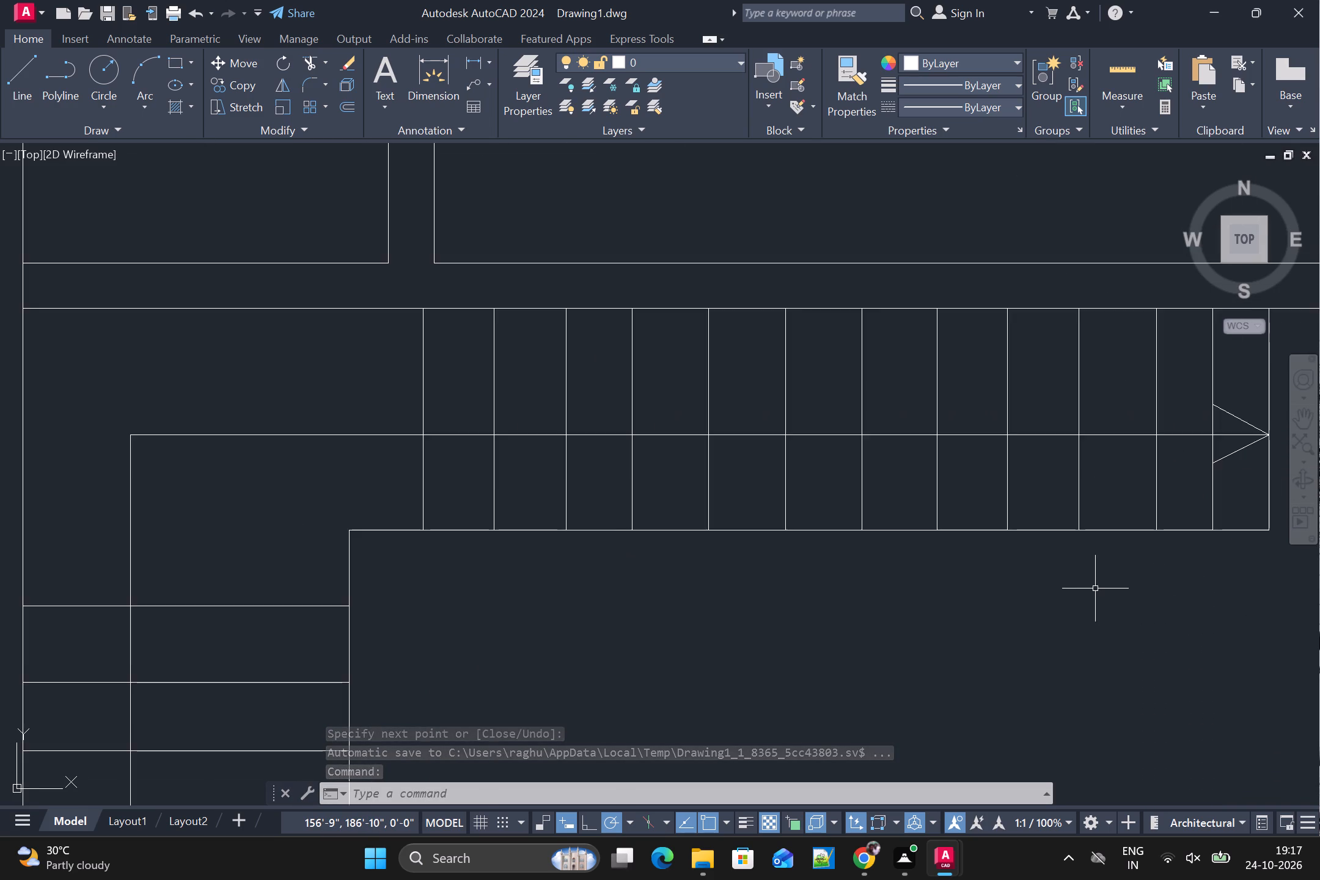
{"action": "scroll", "coordinate": [1095, 588], "scroll_direction": "down", "scroll_amount": 1}
{"action": "scroll", "coordinate": [1091, 588], "scroll_direction": "up", "scroll_amount": 1}
{"action": "scroll", "coordinate": [1091, 588], "scroll_direction": "down", "scroll_amount": 1}
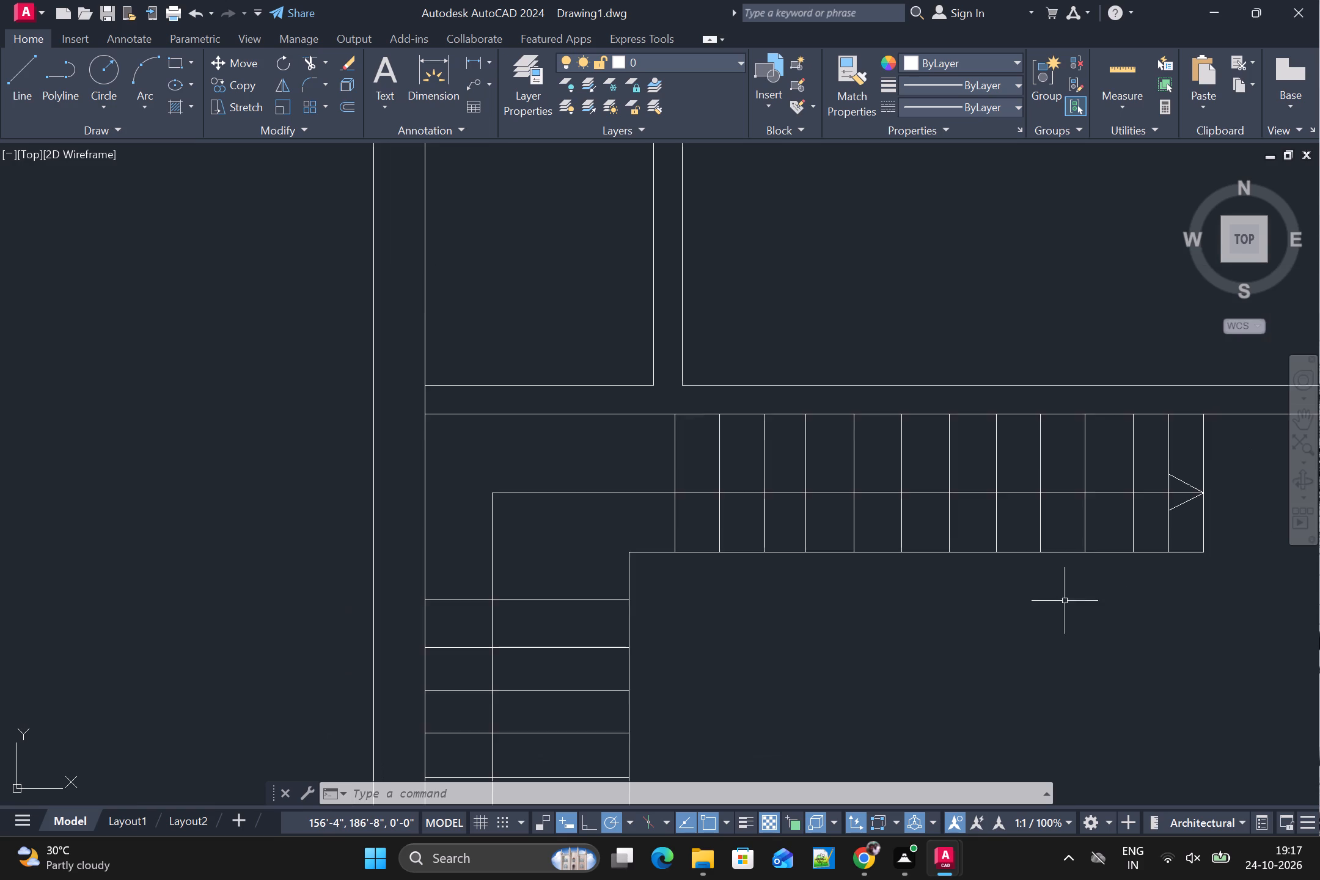
{"action": "middle_click_drag", "start_coordinate": [1065, 601], "coordinate": [1033, 727]}
{"action": "scroll", "coordinate": [1038, 721], "scroll_direction": "down", "scroll_amount": 2}
{"action": "scroll", "coordinate": [1058, 656], "scroll_direction": "down", "scroll_amount": 1}
{"action": "scroll", "coordinate": [968, 599], "scroll_direction": "up", "scroll_amount": 2}
{"action": "scroll", "coordinate": [986, 598], "scroll_direction": "down", "scroll_amount": 1}
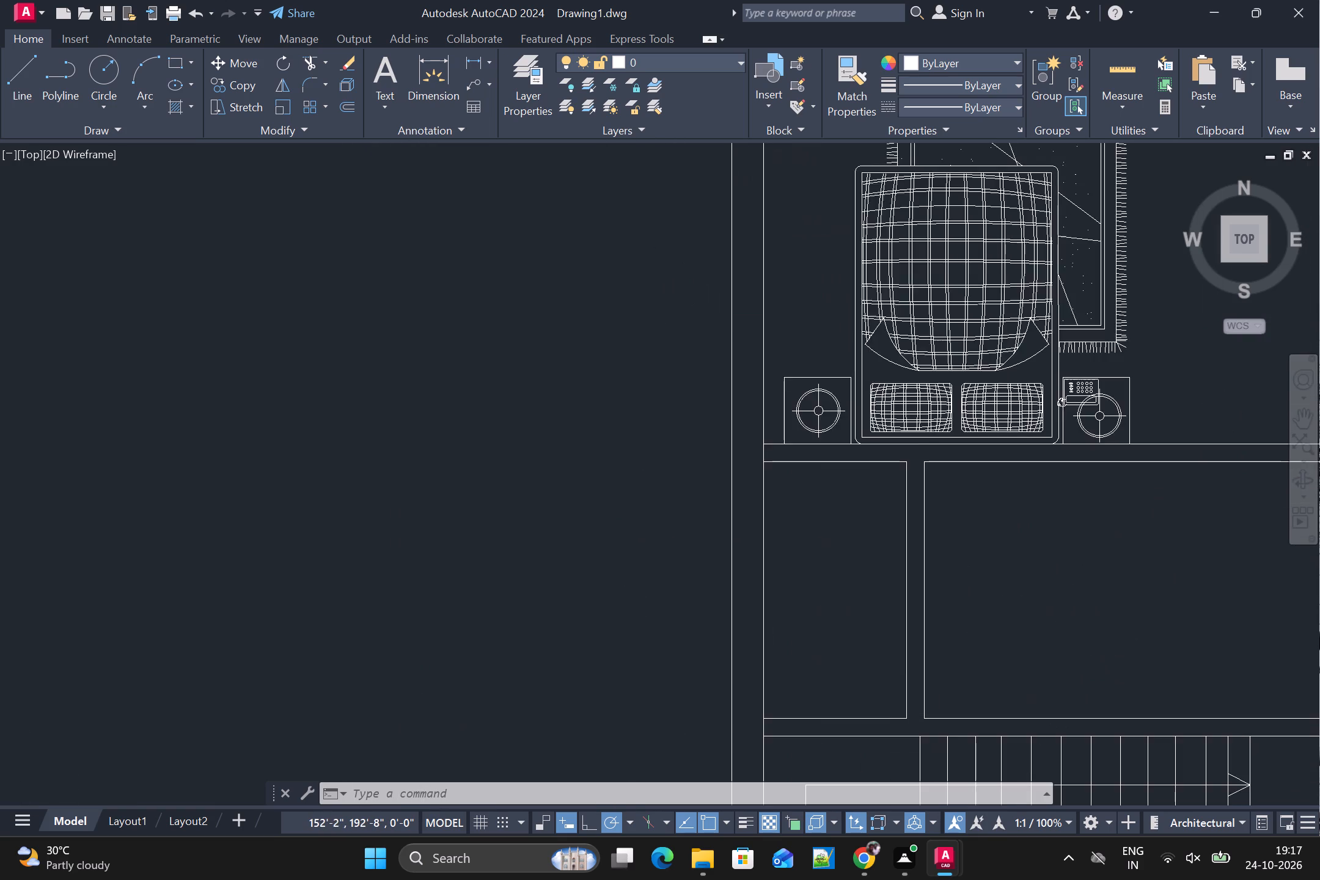
{"action": "middle_click_drag", "start_coordinate": [1017, 599], "coordinate": [635, 526]}
{"action": "scroll", "coordinate": [837, 524], "scroll_direction": "down", "scroll_amount": 1}
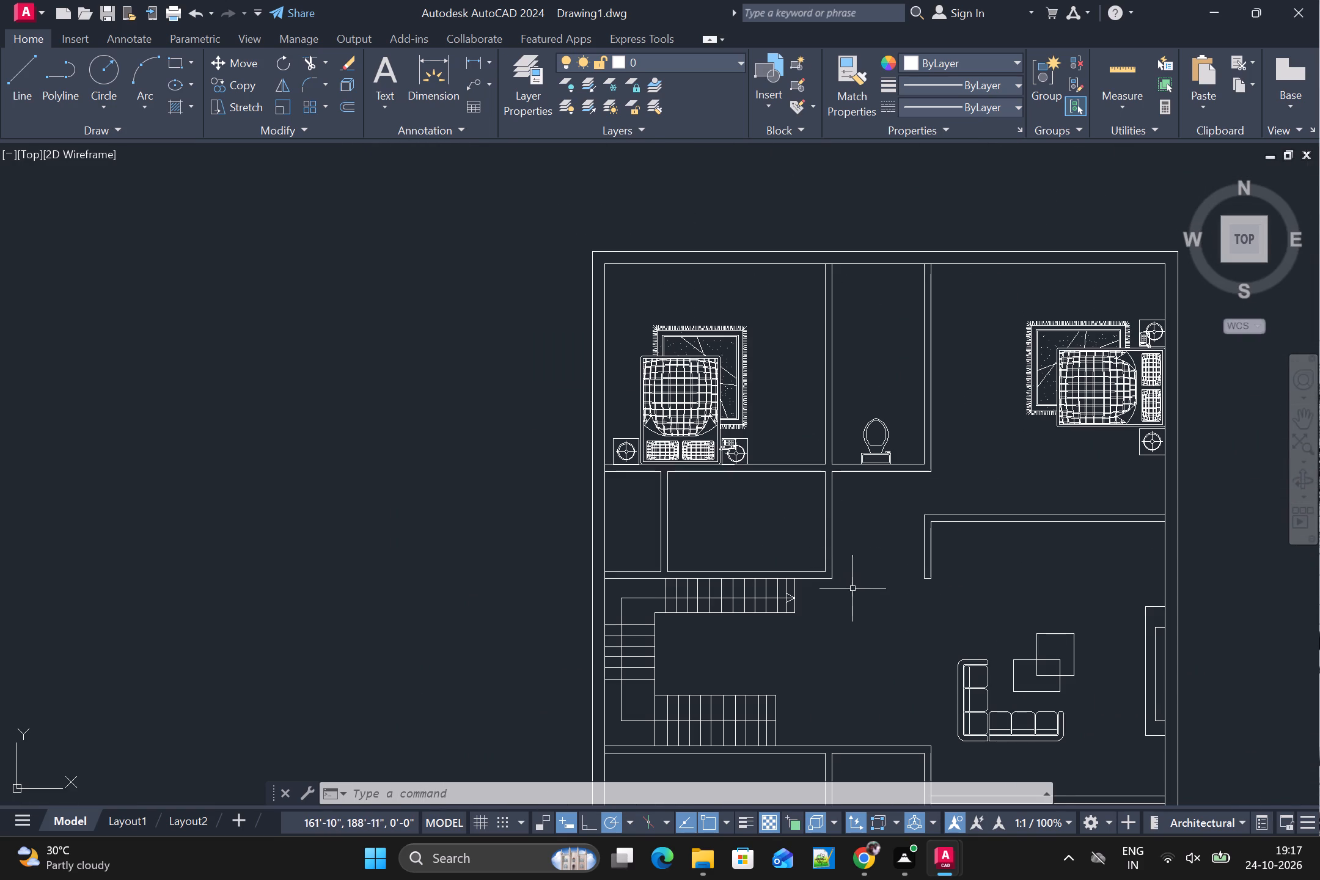
{"action": "scroll", "coordinate": [861, 621], "scroll_direction": "up", "scroll_amount": 1}
{"action": "scroll", "coordinate": [872, 664], "scroll_direction": "down", "scroll_amount": 1}
{"action": "middle_click_drag", "start_coordinate": [878, 664], "coordinate": [878, 446]}
{"action": "scroll", "coordinate": [881, 442], "scroll_direction": "down", "scroll_amount": 1}
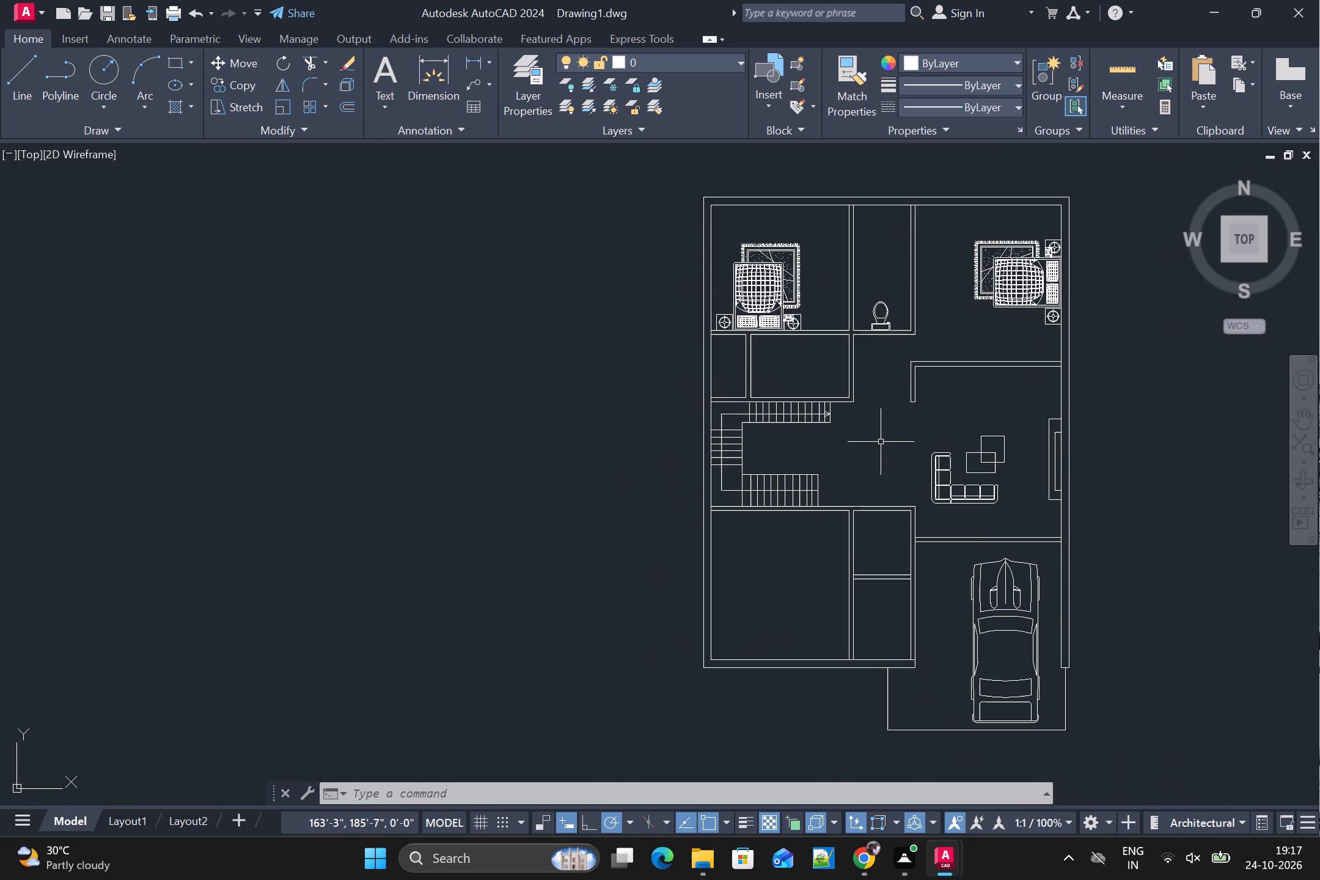
Insert the range-oven block from the recent blocks against the west wall of the southwest room.
{"action": "left_click", "coordinate": [771, 91]}
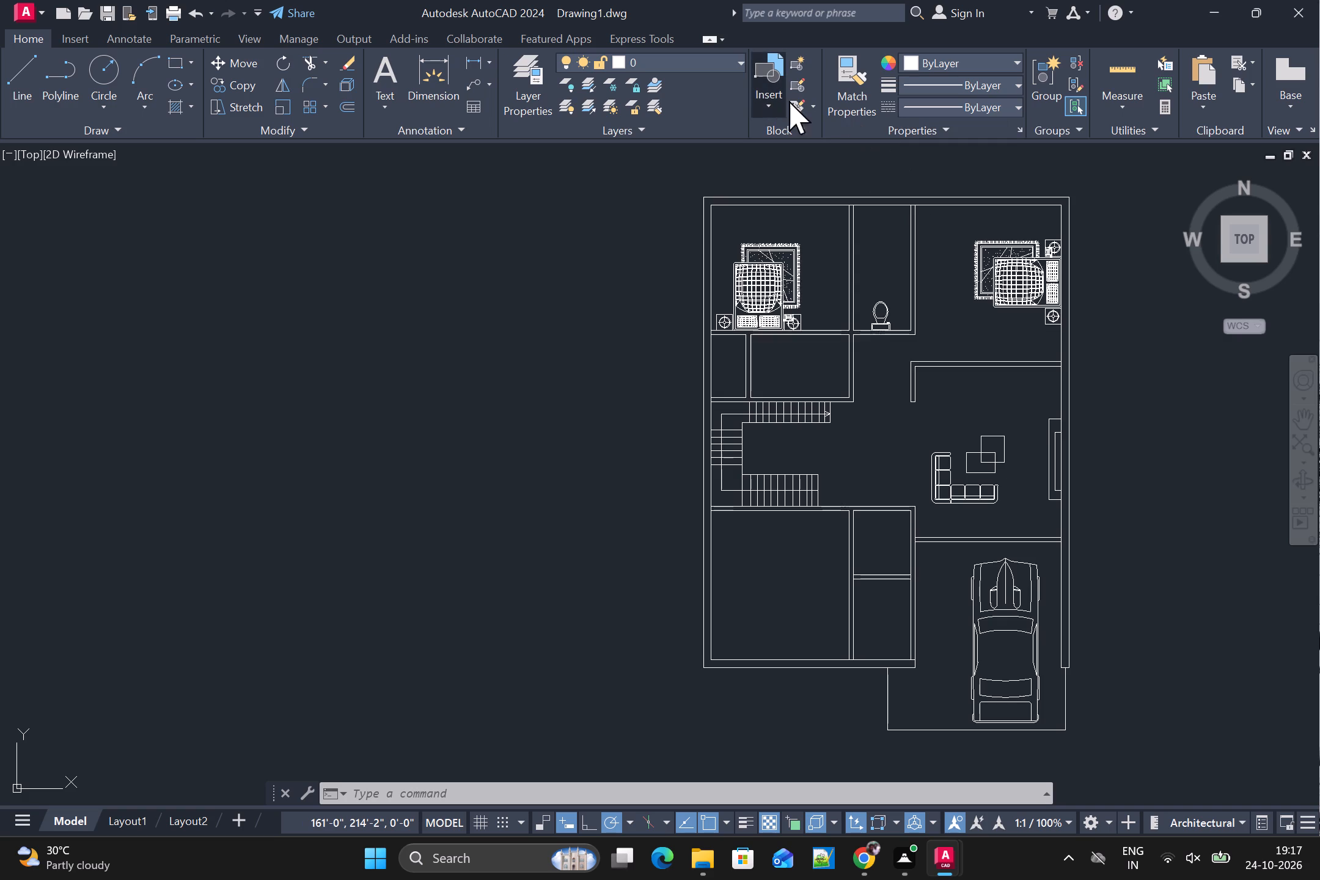
{"action": "left_click", "coordinate": [819, 310]}
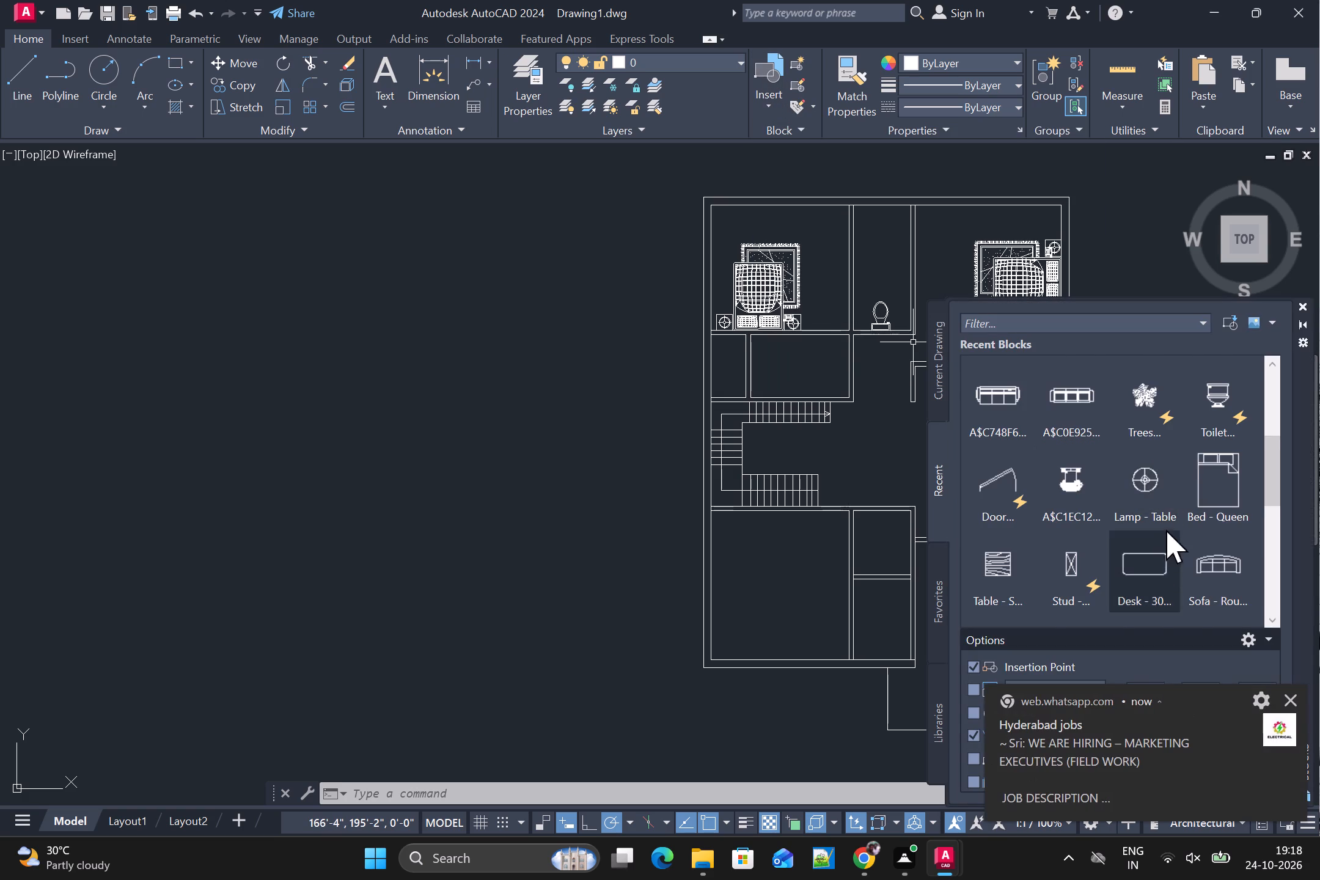
{"action": "scroll", "coordinate": [1223, 480], "scroll_direction": "down", "scroll_amount": 2}
{"action": "scroll", "coordinate": [1178, 531], "scroll_direction": "down", "scroll_amount": 1}
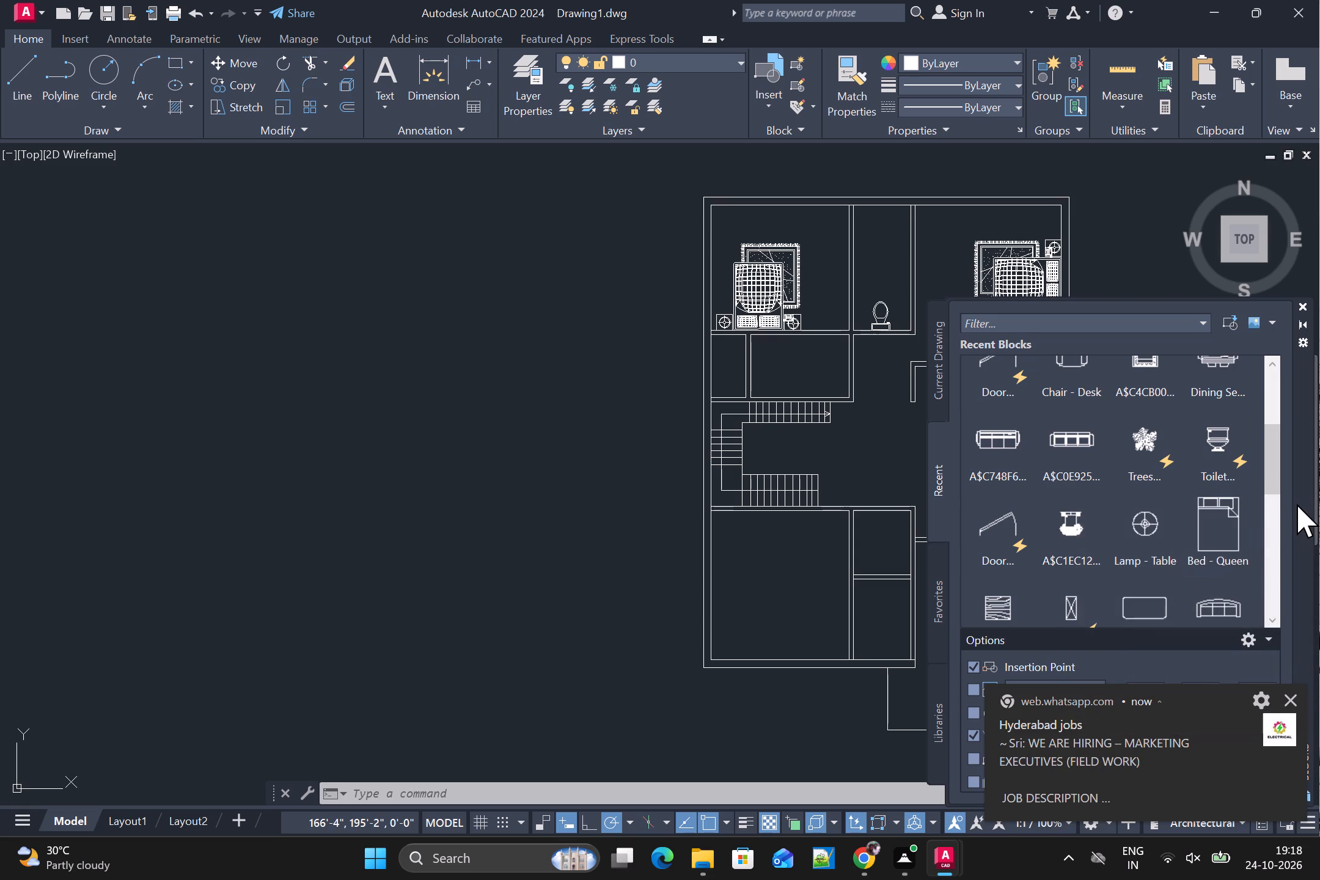
{"action": "scroll", "coordinate": [1209, 537], "scroll_direction": "down", "scroll_amount": 3}
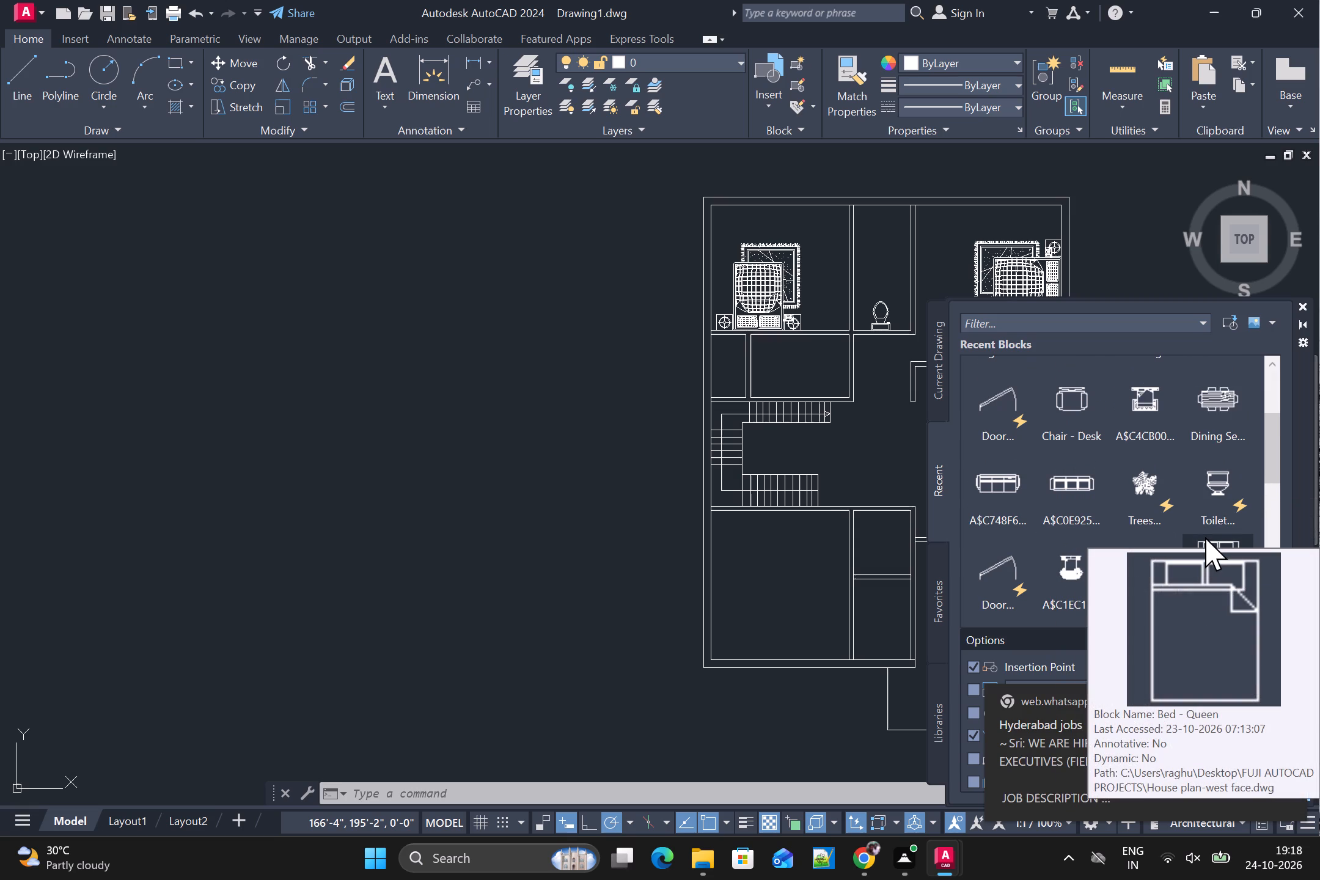
{"action": "scroll", "coordinate": [1121, 490], "scroll_direction": "down", "scroll_amount": 2}
{"action": "scroll", "coordinate": [1068, 544], "scroll_direction": "down", "scroll_amount": 3}
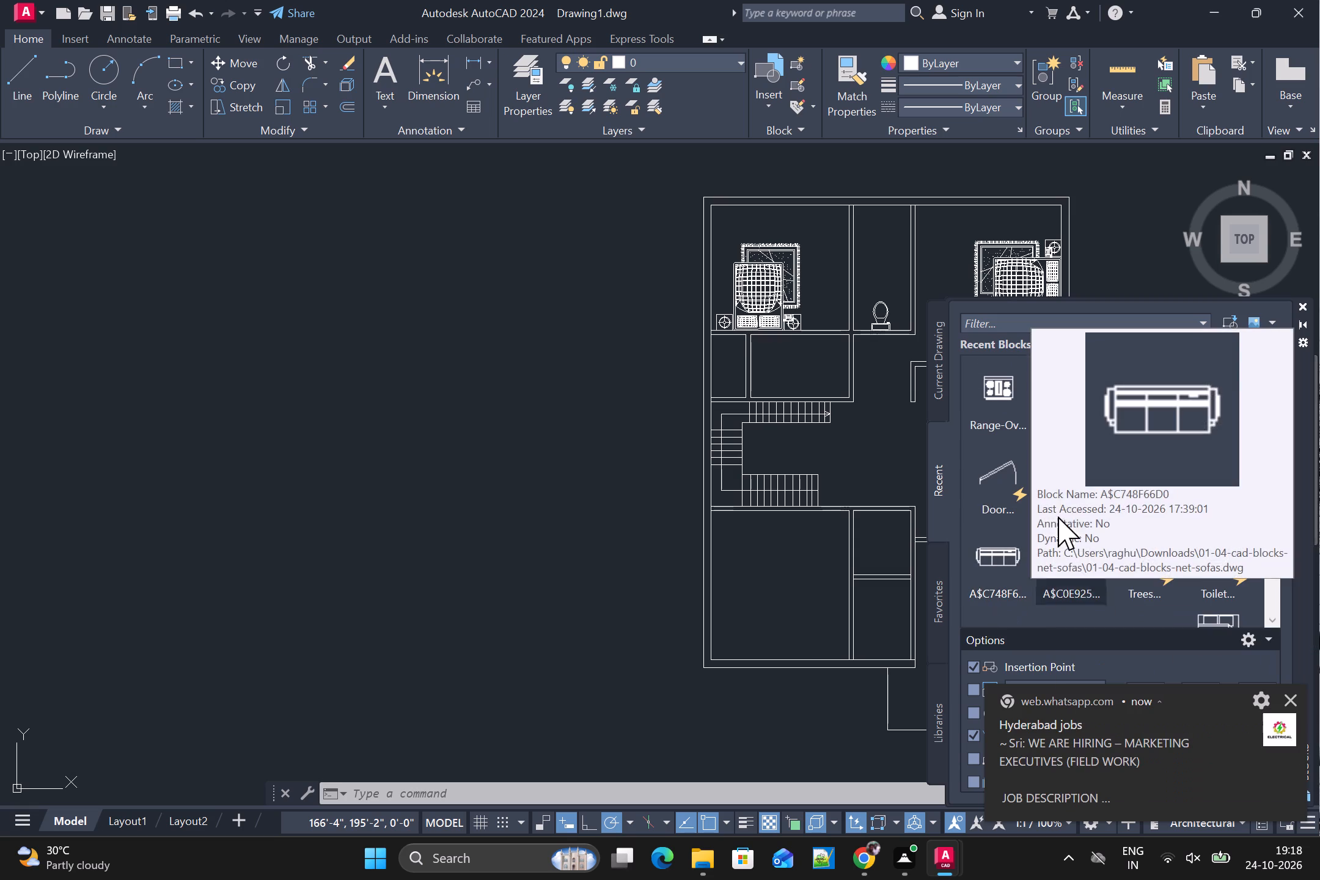
{"action": "left_click_drag", "start_coordinate": [1012, 394], "coordinate": [814, 435]}
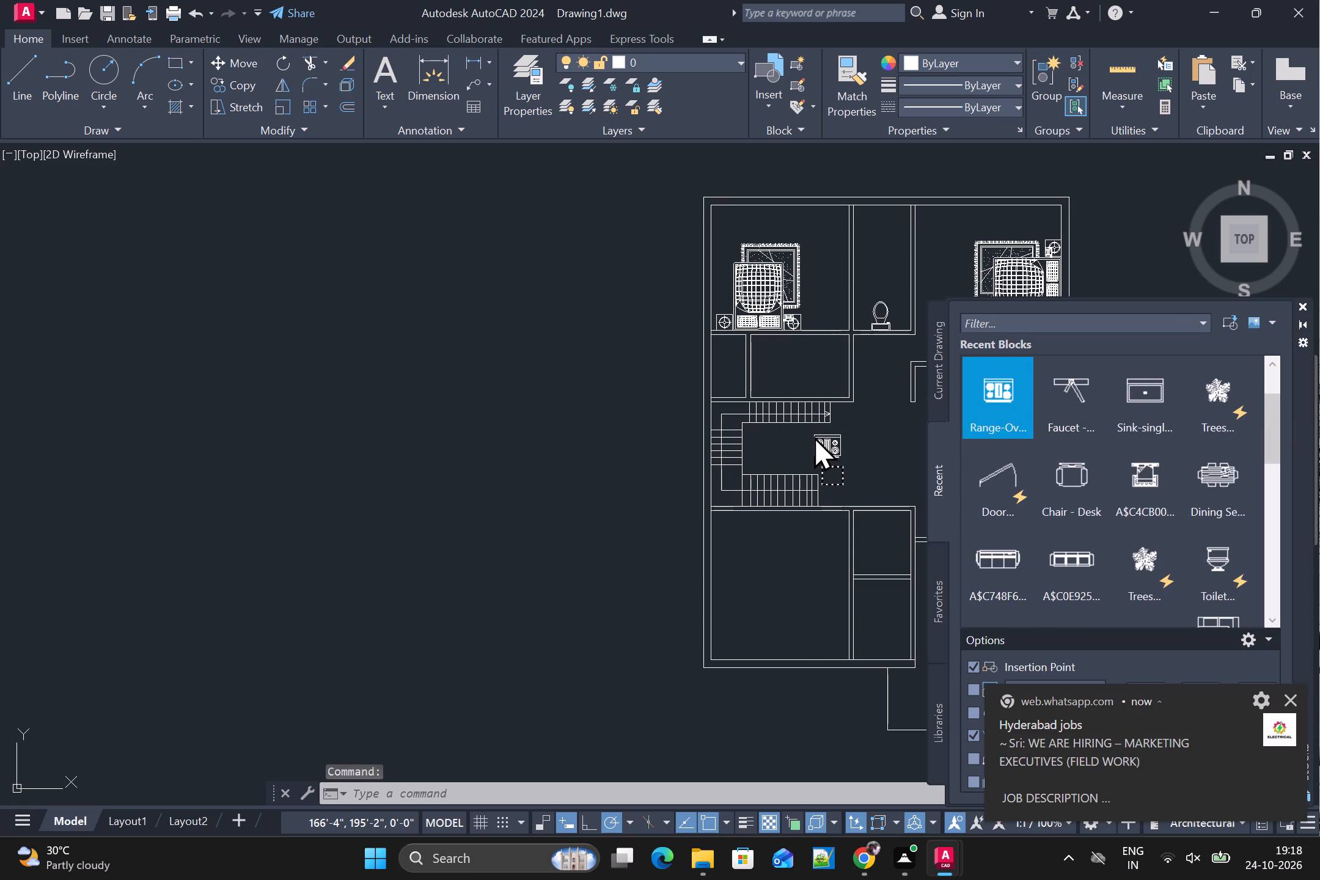
{"action": "left_click_drag", "start_coordinate": [814, 435], "coordinate": [733, 555]}
{"action": "left_click_drag", "start_coordinate": [733, 555], "coordinate": [719, 570]}
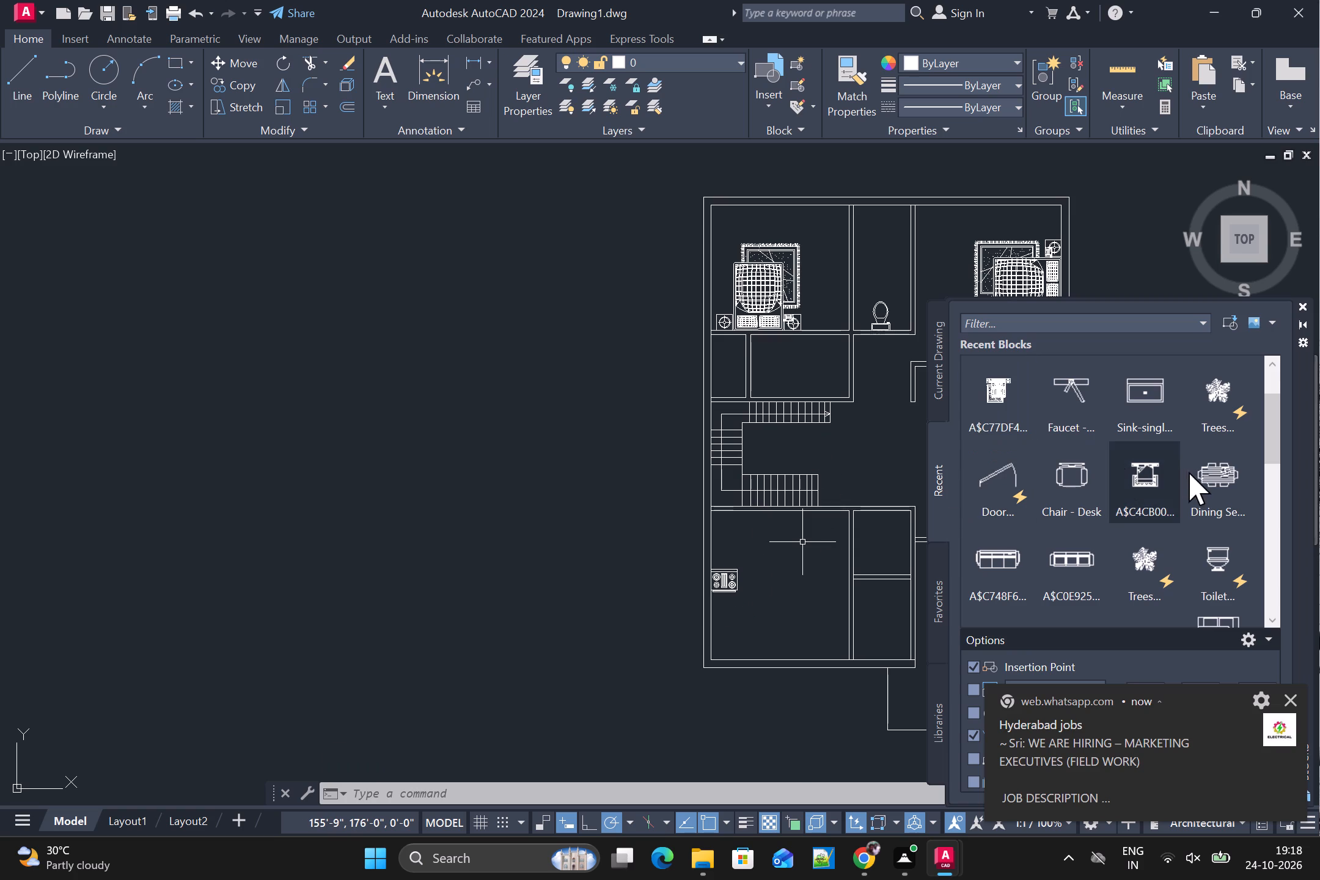
Insert the single sink block near the south wall of the southwest room.
{"action": "scroll", "coordinate": [1184, 492], "scroll_direction": "down", "scroll_amount": 2}
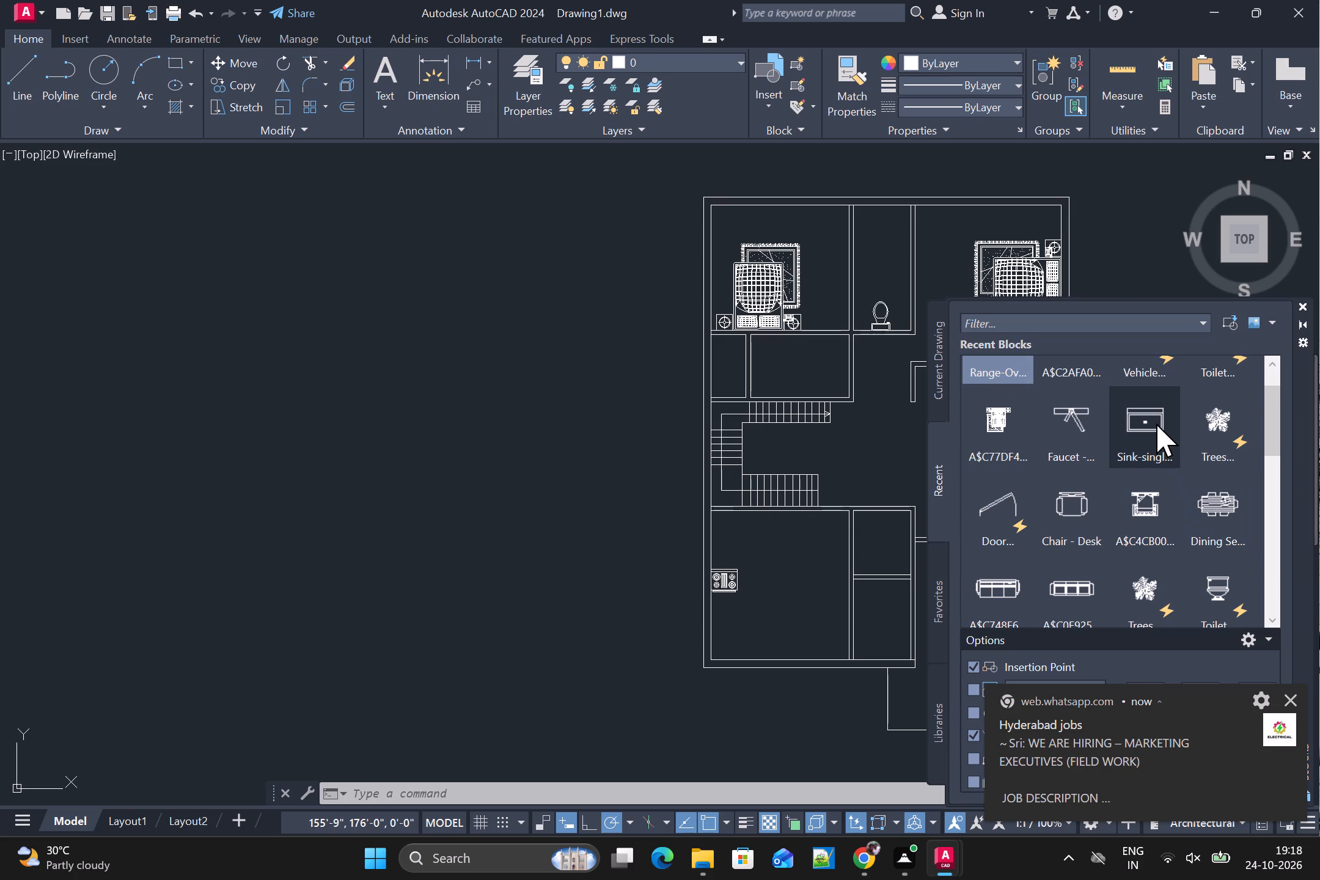
{"action": "left_click_drag", "start_coordinate": [1156, 424], "coordinate": [785, 634]}
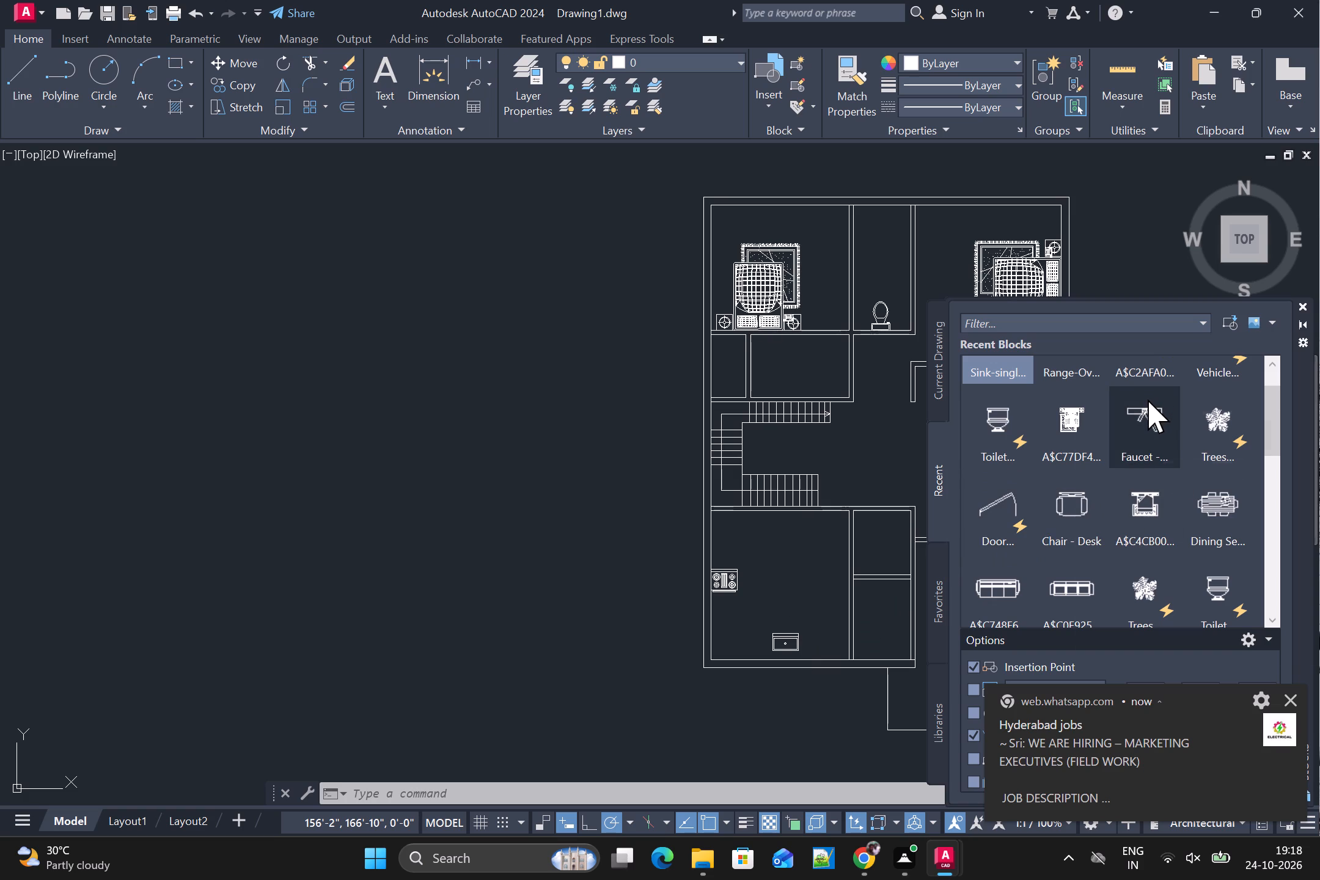
Insert the faucet block just east of the sink and close the block library.
{"action": "left_click_drag", "start_coordinate": [1146, 405], "coordinate": [817, 631]}
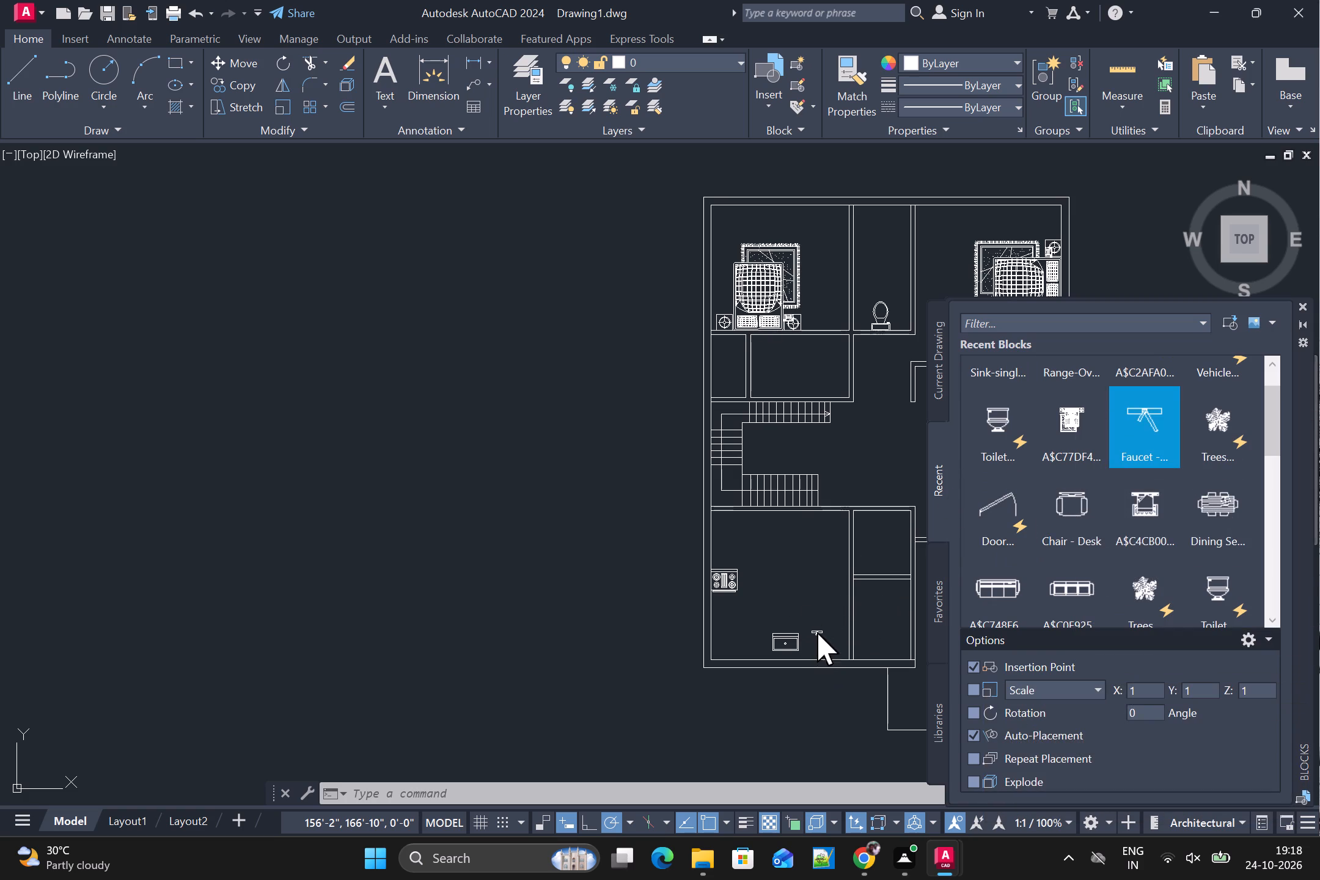
{"action": "scroll", "coordinate": [774, 605], "scroll_direction": "up", "scroll_amount": 4}
{"action": "middle_click_drag", "start_coordinate": [788, 610], "coordinate": [914, 593]}
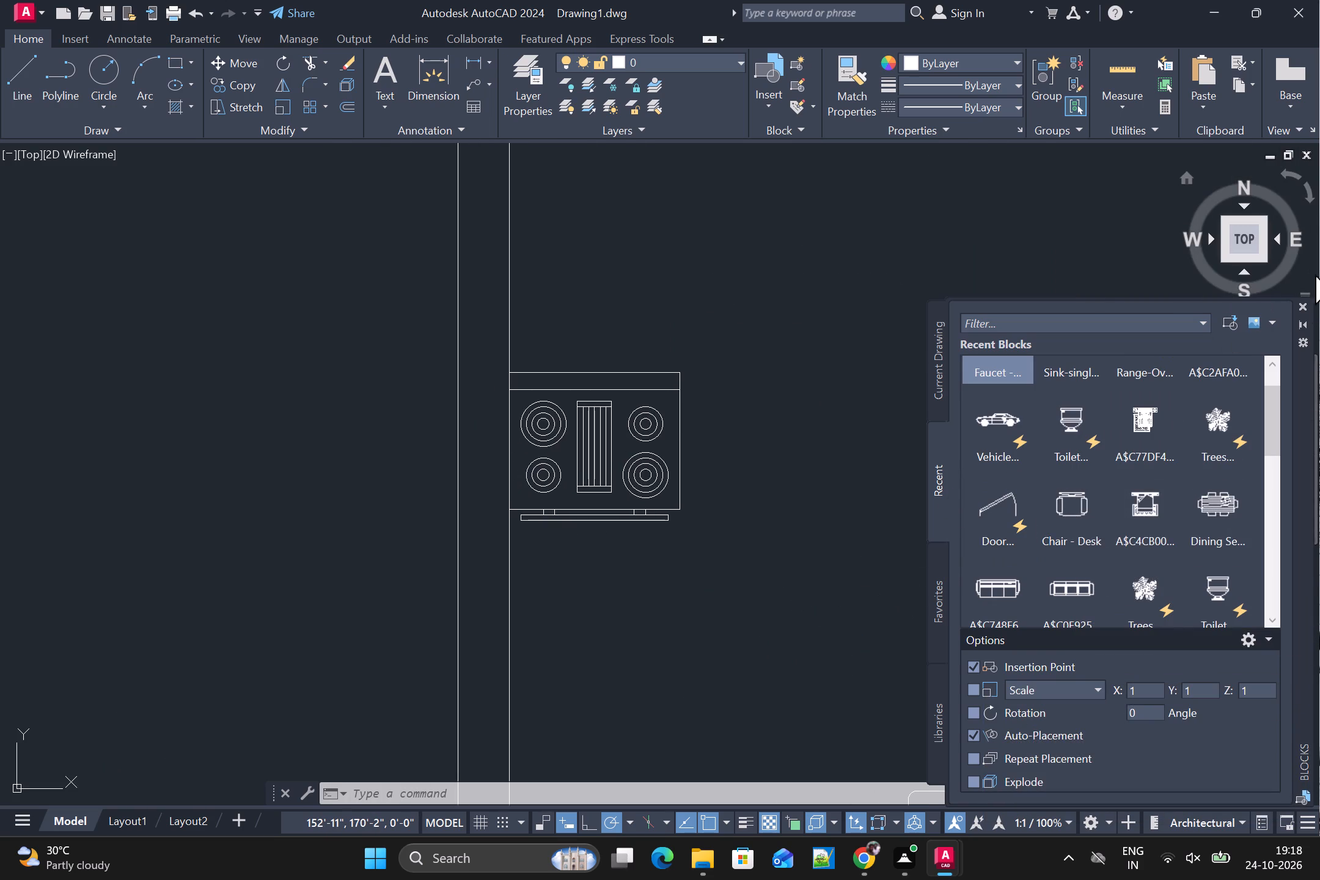
{"action": "left_click", "coordinate": [1307, 301]}
{"action": "scroll", "coordinate": [798, 447], "scroll_direction": "down", "scroll_amount": 1}
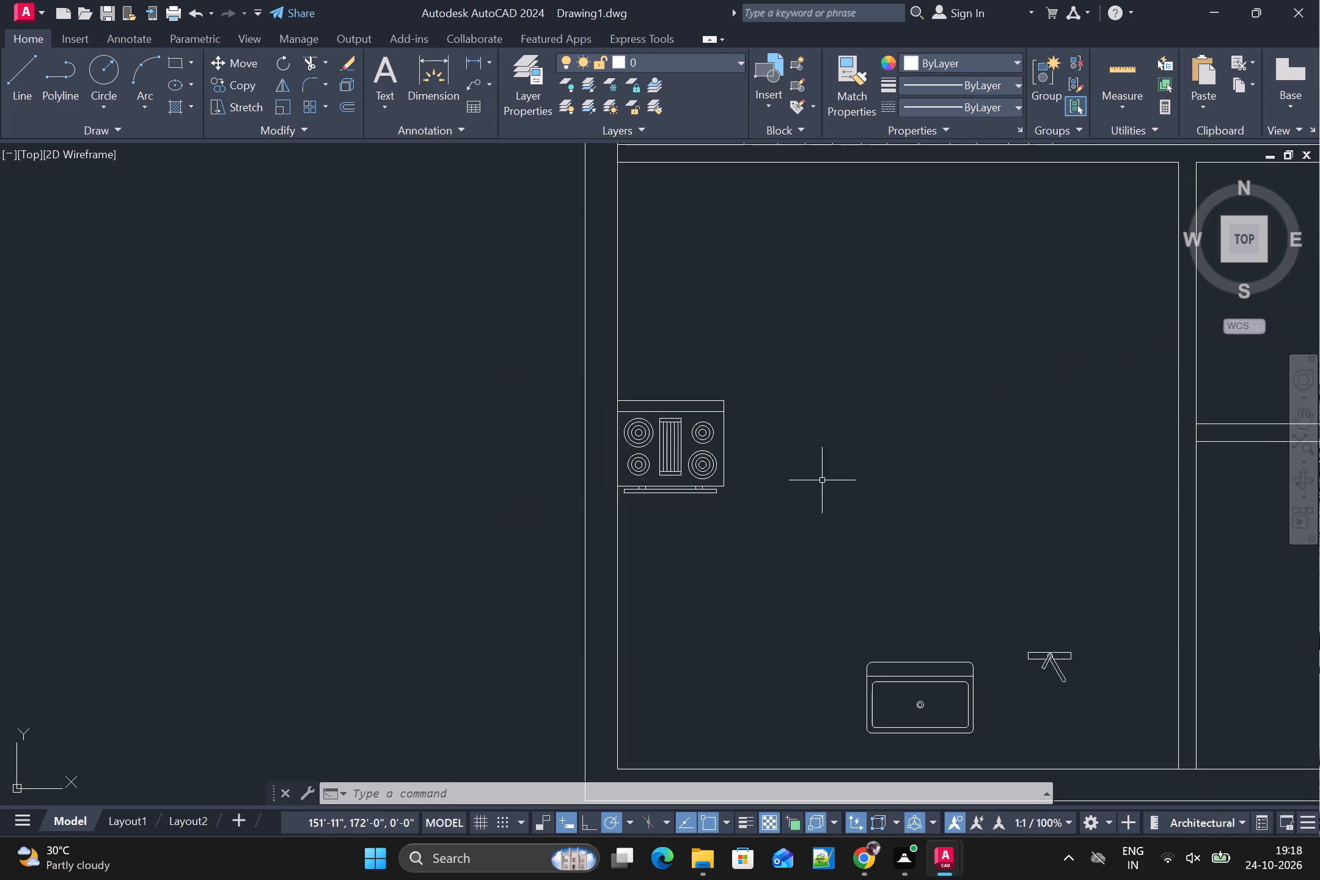
Rotate the range-oven block 270° about the middle of its front edge so its front faces west.
{"action": "type", "text": "RO"}
{"action": "key", "text": "space"}
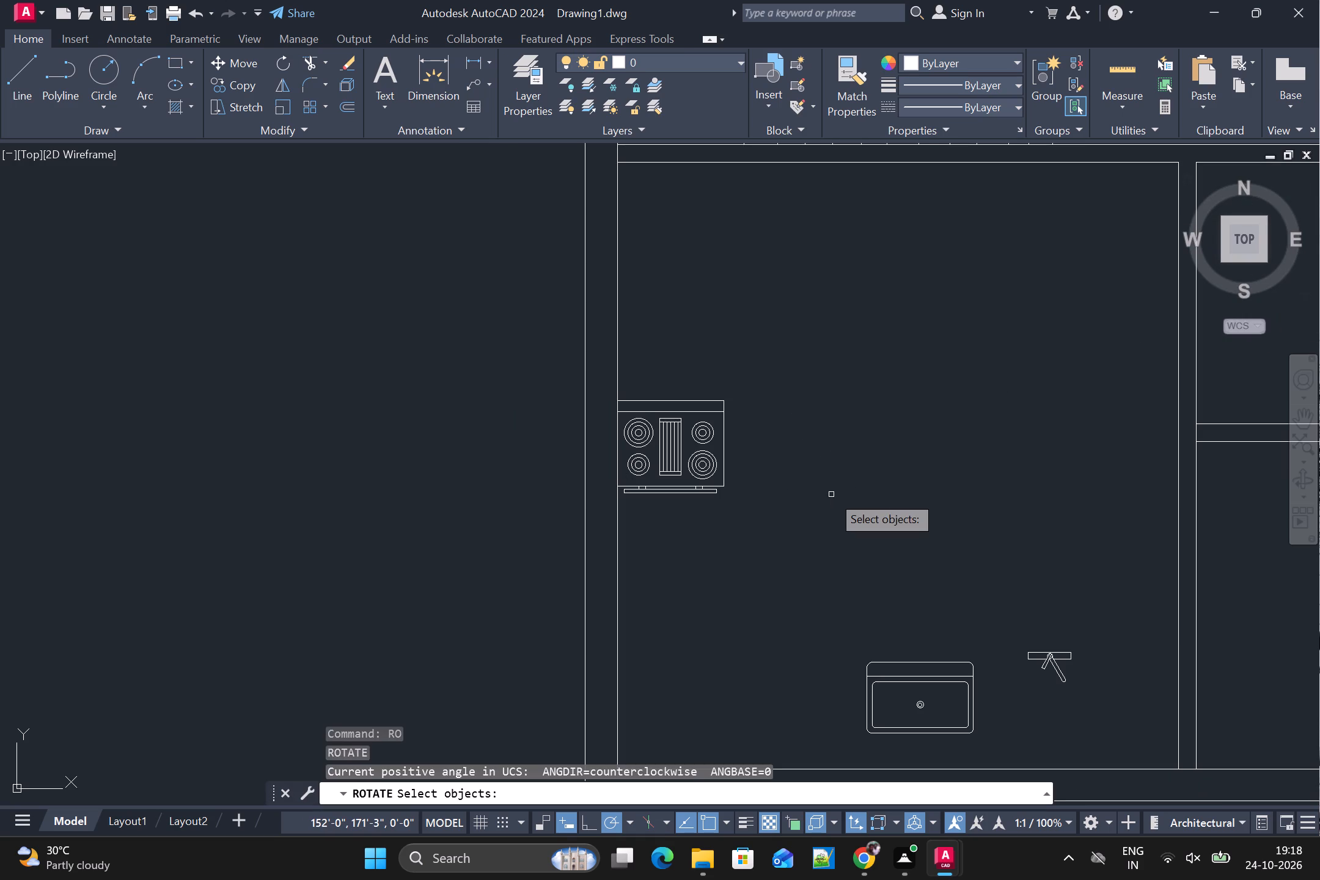
{"action": "left_click", "coordinate": [673, 495]}
{"action": "key", "text": "space"}
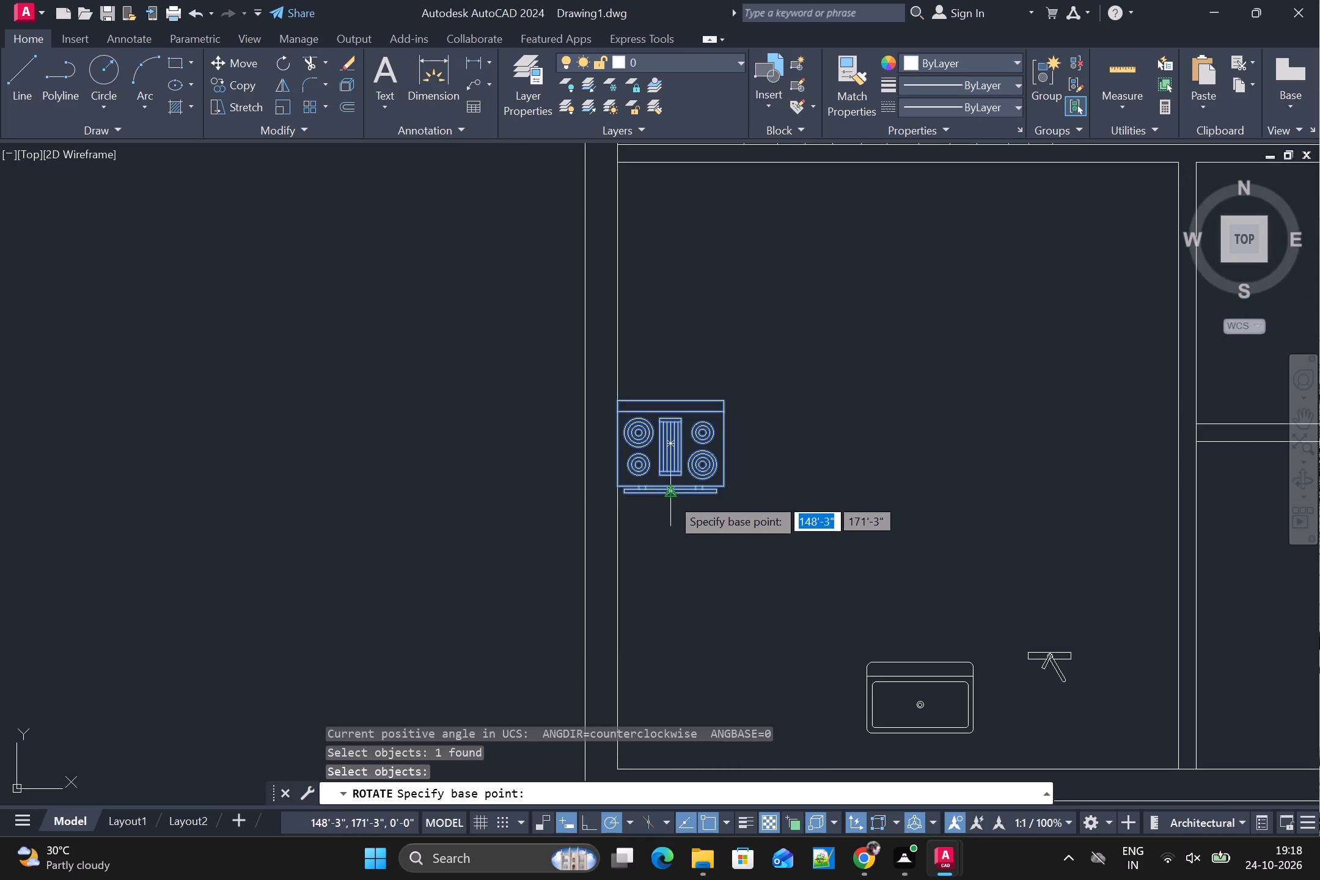
{"action": "left_click", "coordinate": [670, 497]}
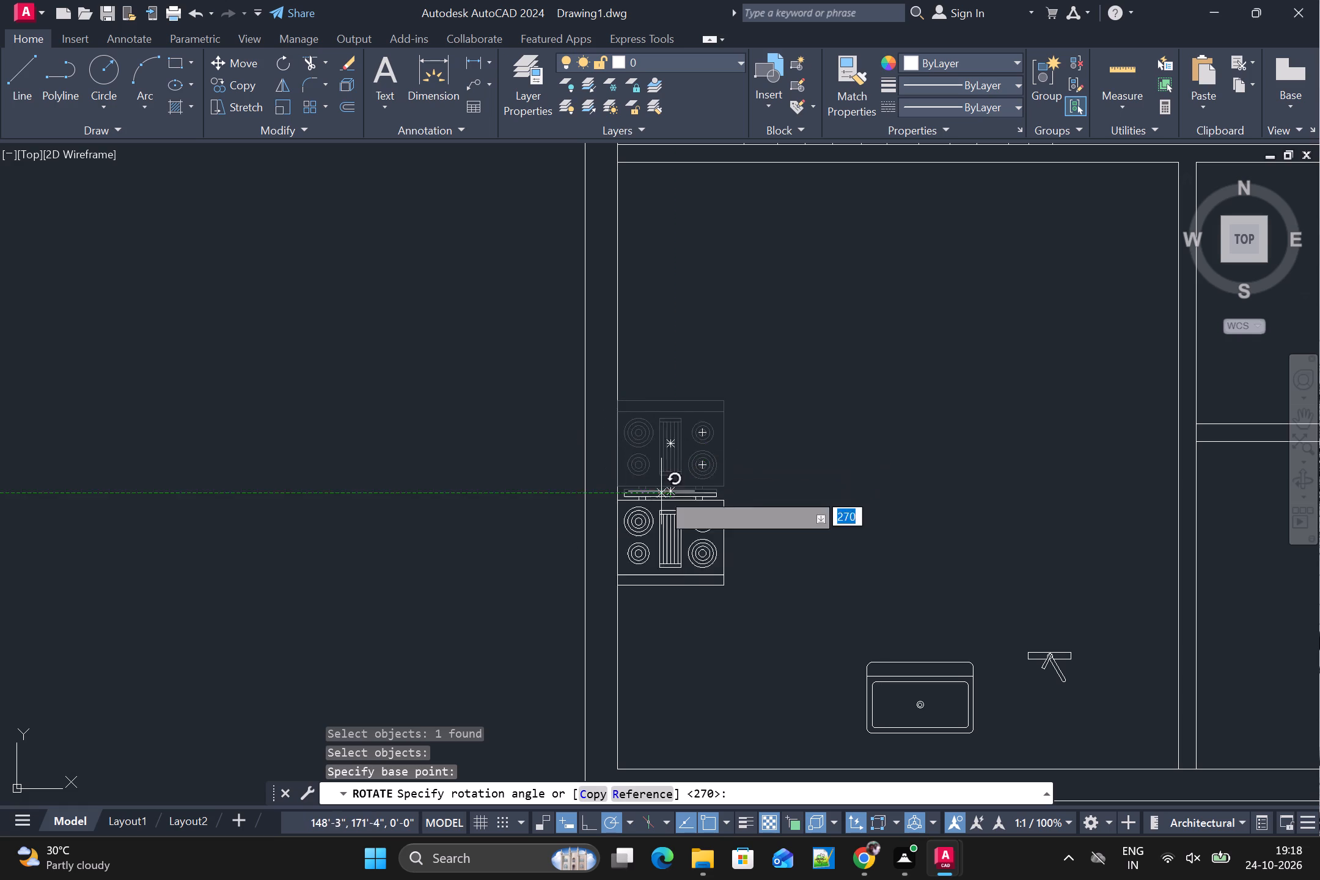
{"action": "left_click", "coordinate": [678, 549]}
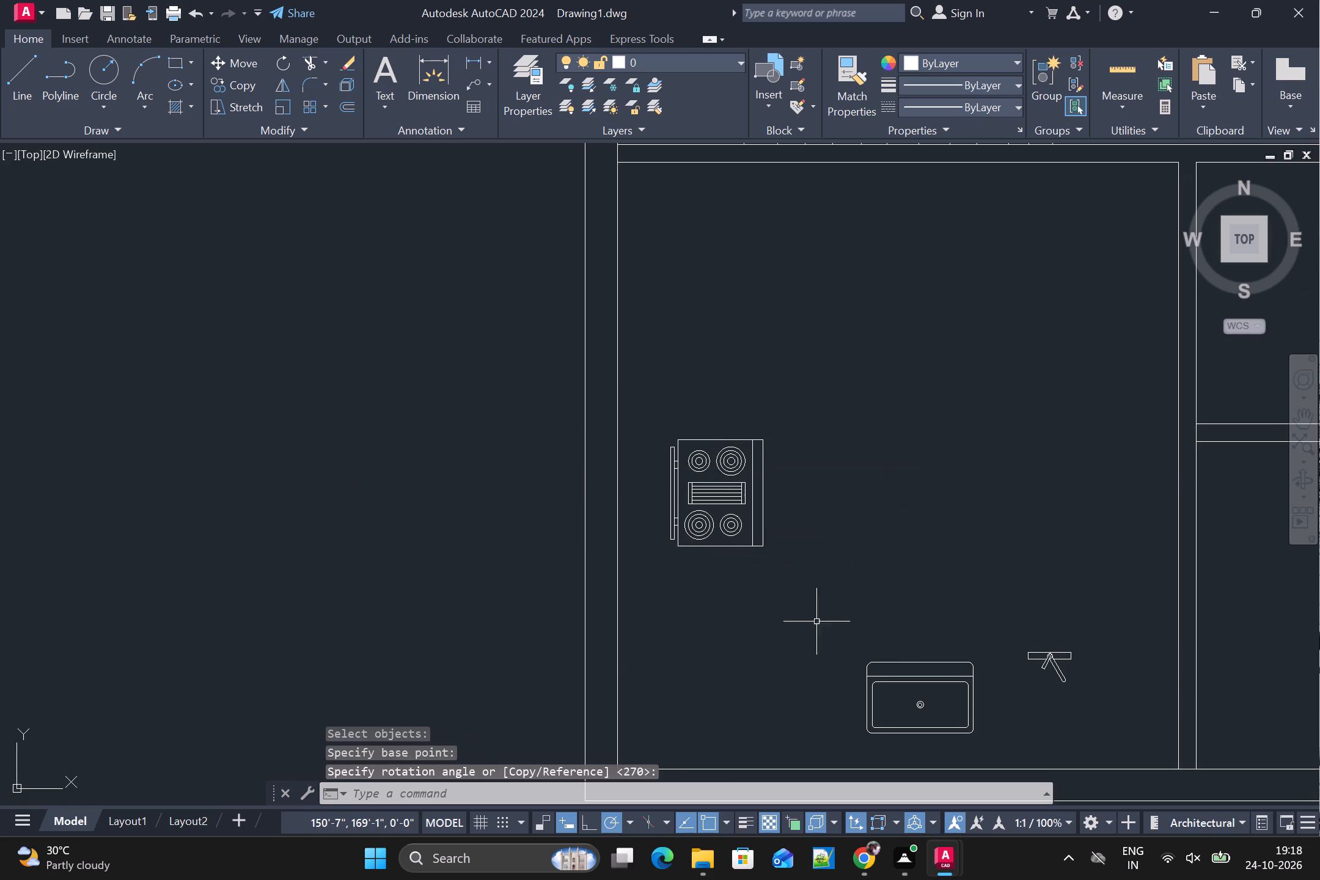
Rotate the sink block 180° about the middle of its back edge so its back faces south.
{"action": "scroll", "coordinate": [935, 682], "scroll_direction": "down", "scroll_amount": 1}
{"action": "middle_click_drag", "start_coordinate": [941, 701], "coordinate": [916, 627]}
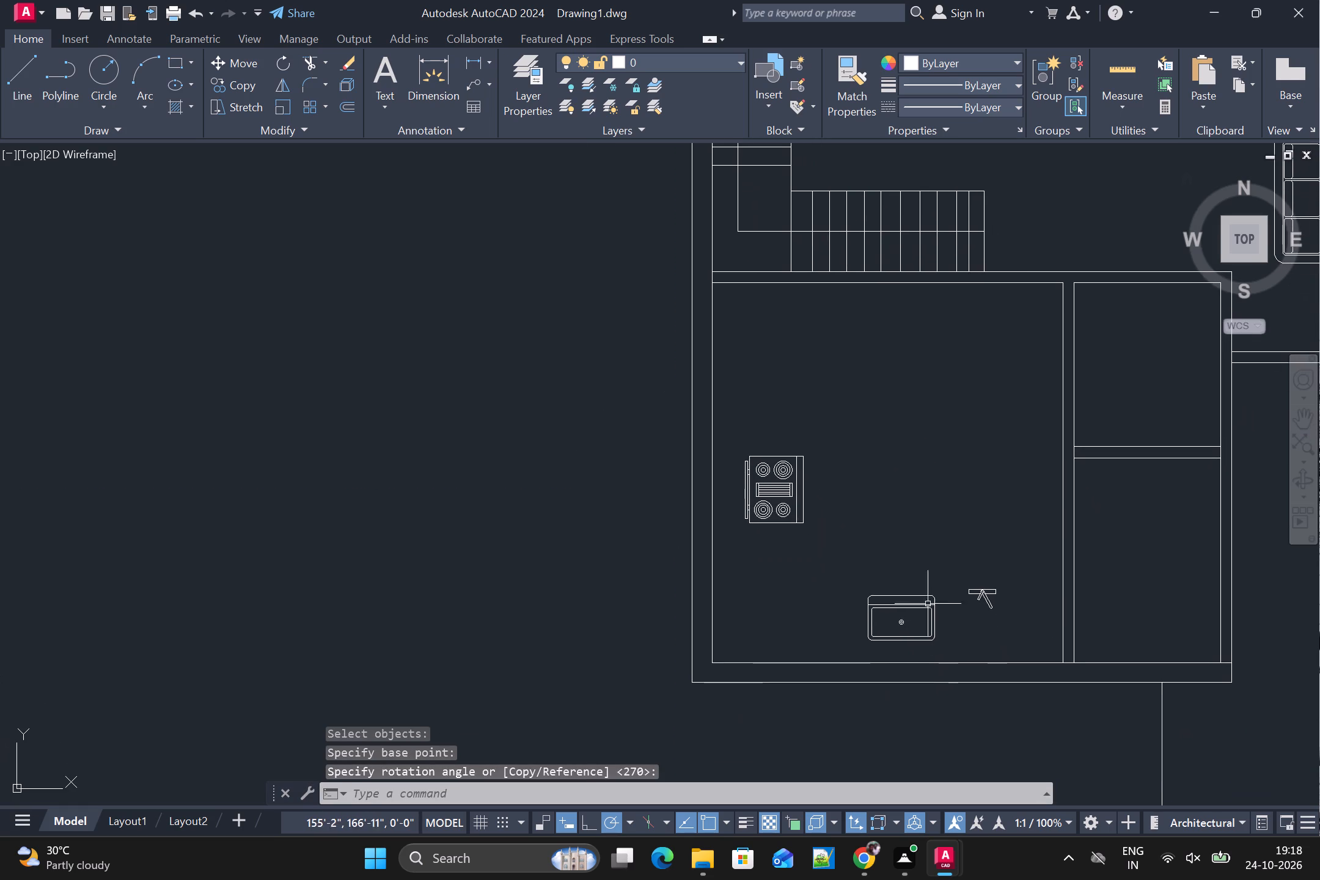
{"action": "left_click", "coordinate": [915, 596]}
{"action": "key", "text": "space"}
{"action": "left_click", "coordinate": [918, 599]}
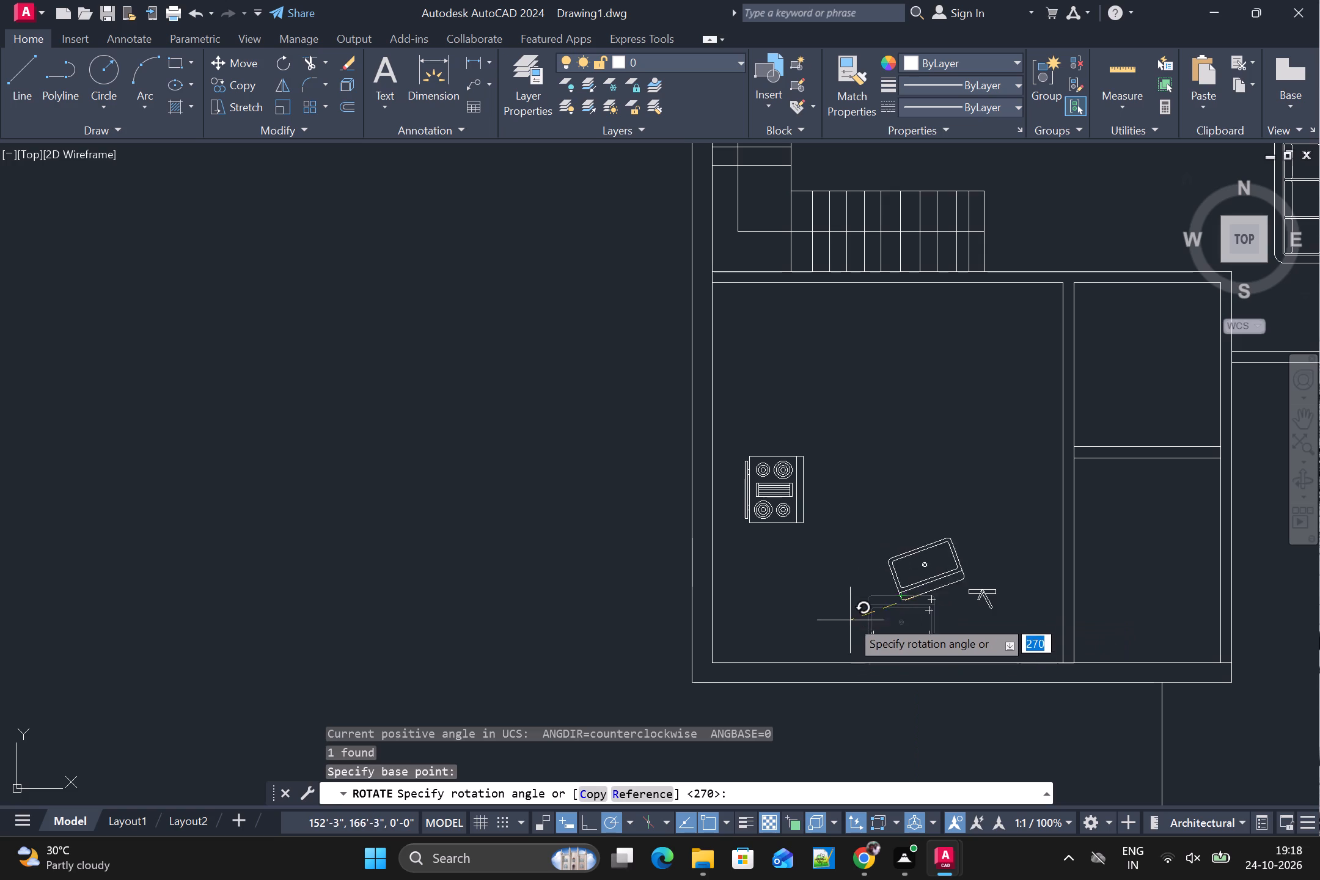
{"action": "left_click", "coordinate": [838, 600]}
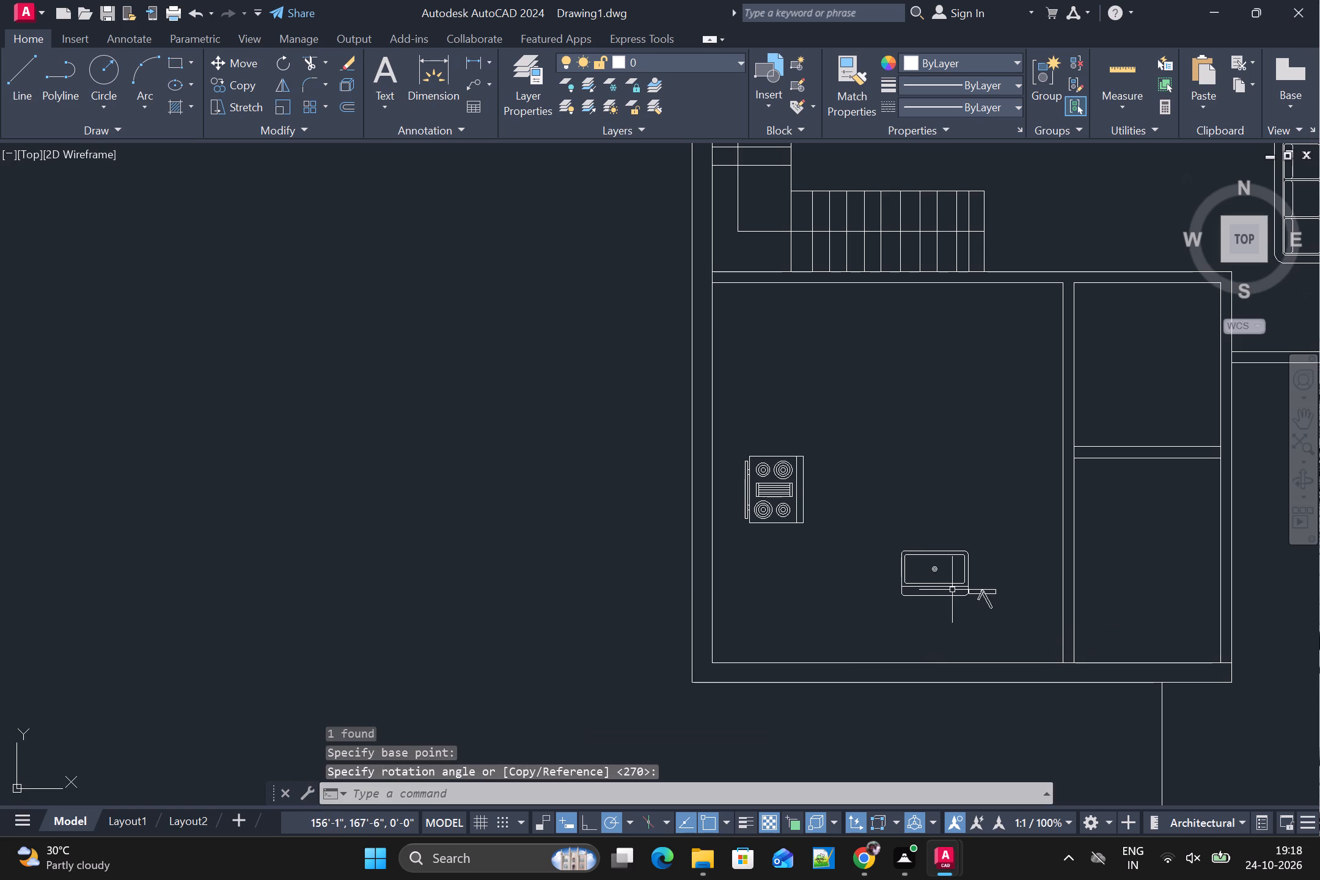
Move the sink by its back-edge midpoint onto the inner face of the southwest room's south wall.
{"action": "type", "text": "M"}
{"action": "key", "text": "space"}
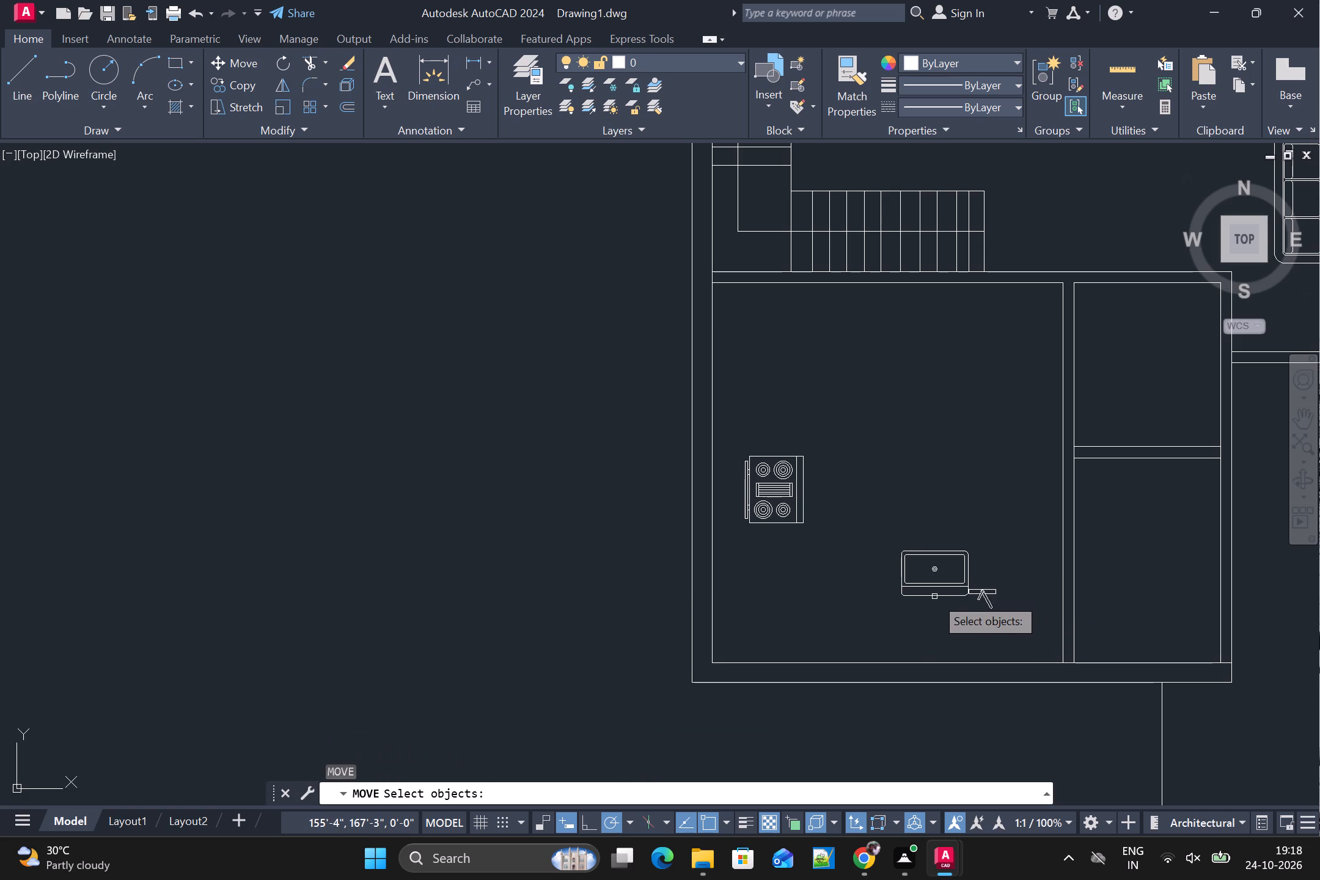
{"action": "left_click", "coordinate": [934, 596]}
{"action": "key", "text": "space"}
{"action": "scroll", "coordinate": [933, 601], "scroll_direction": "up", "scroll_amount": 1}
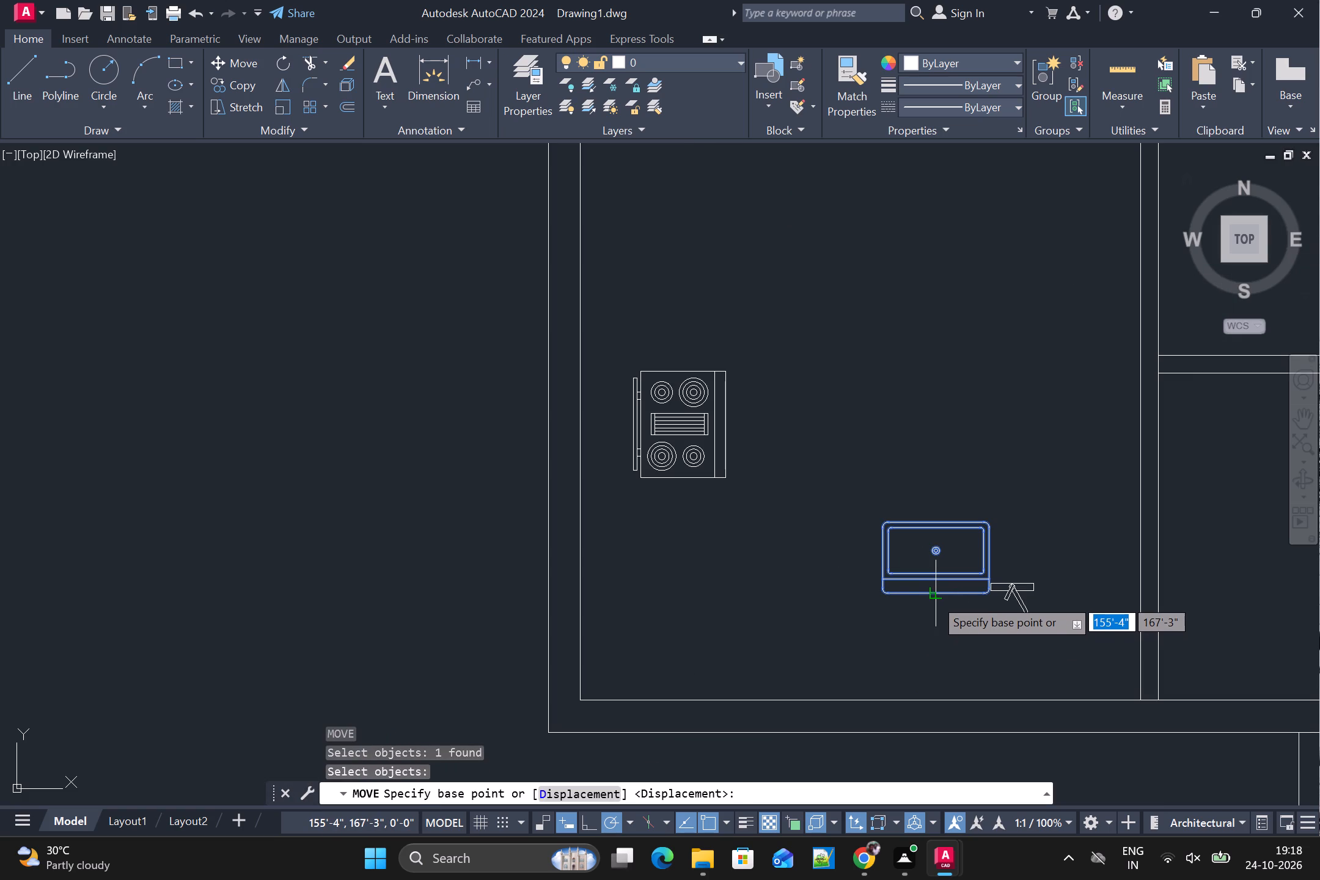
{"action": "left_click", "coordinate": [934, 598]}
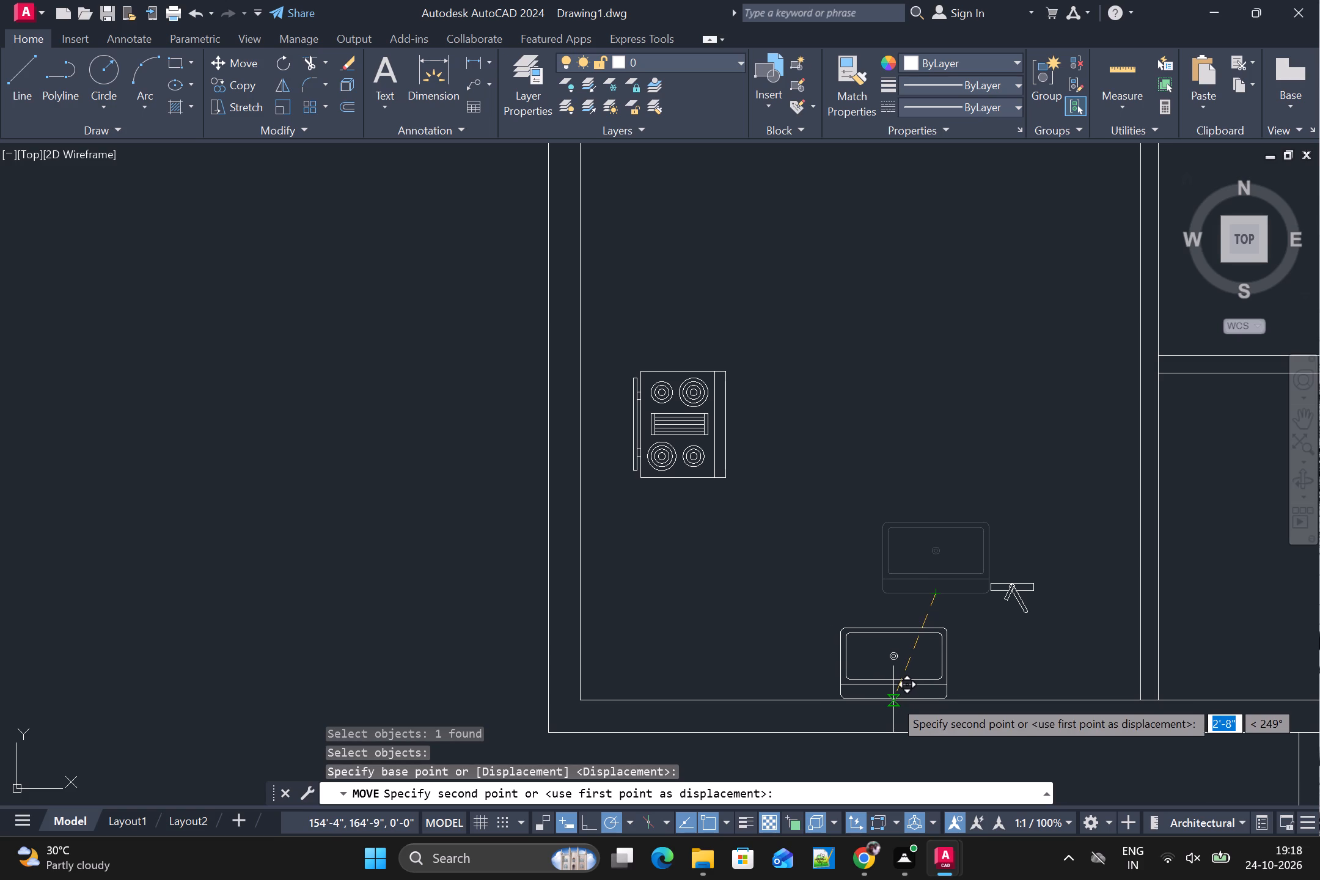
{"action": "left_click", "coordinate": [893, 699]}
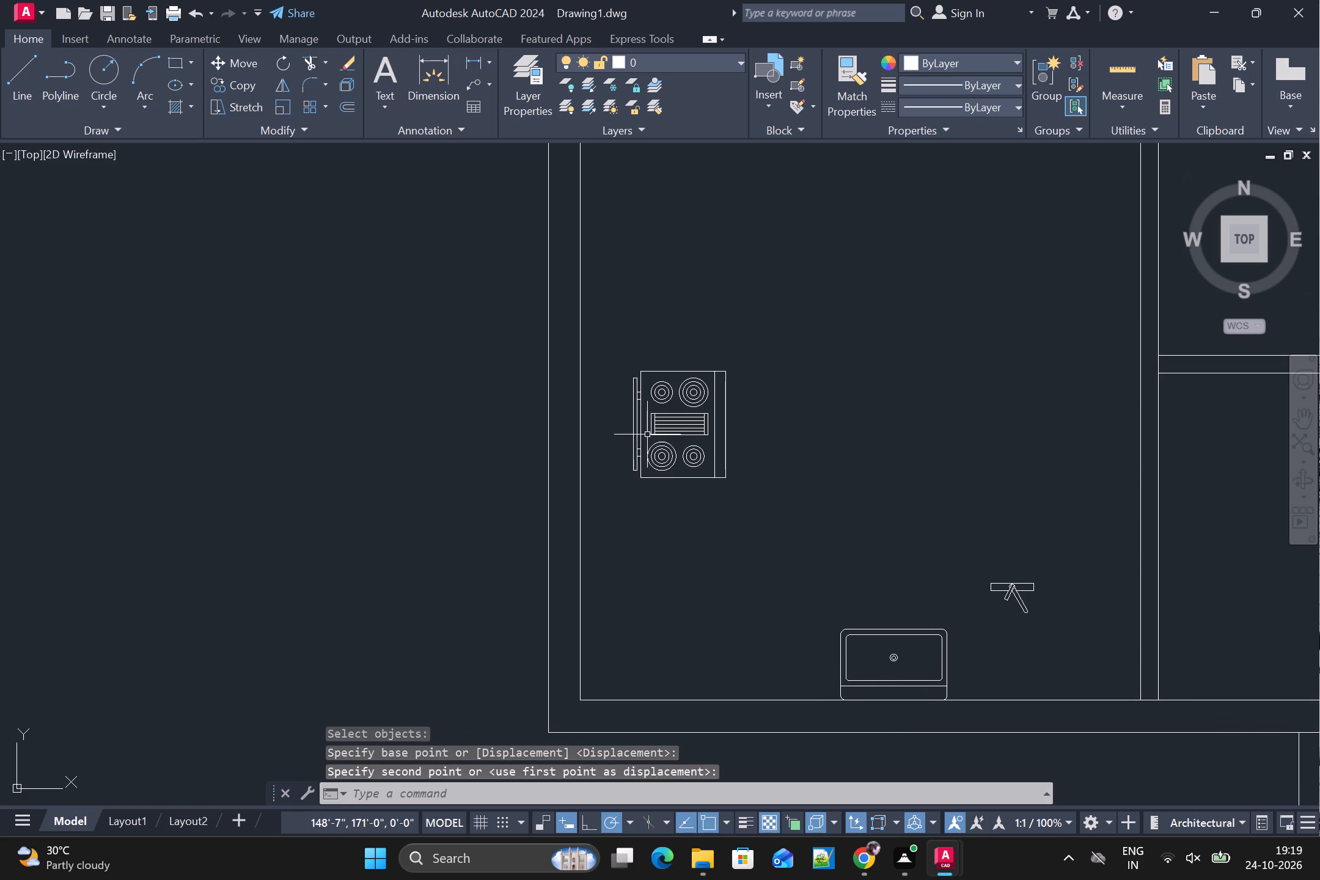
Move the range-oven by its front edge against the inner face of the west wall.
{"action": "left_click", "coordinate": [642, 430]}
{"action": "key", "text": "space"}
{"action": "left_click", "coordinate": [633, 422]}
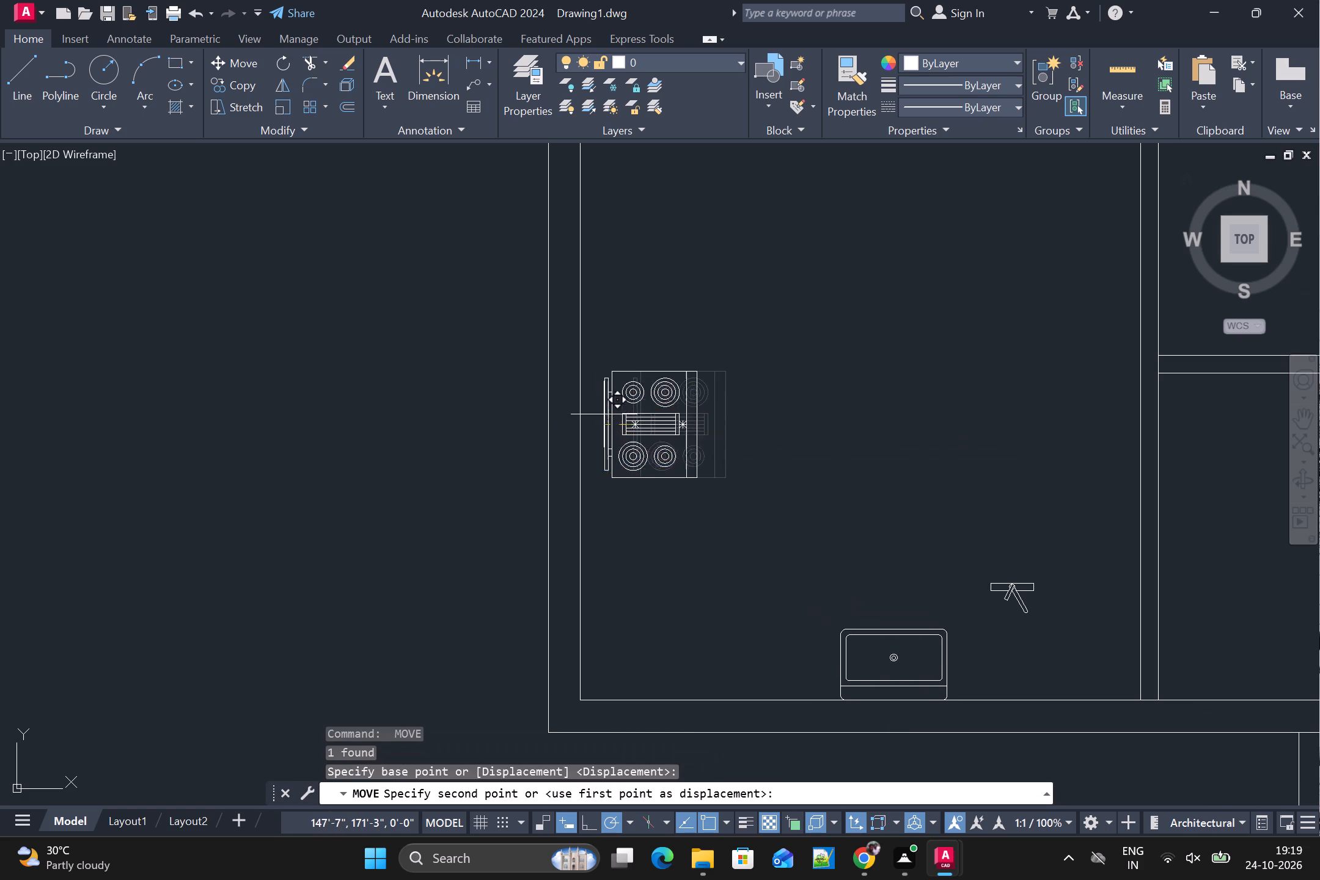
{"action": "left_click", "coordinate": [582, 406]}
{"action": "scroll", "coordinate": [934, 514], "scroll_direction": "down", "scroll_amount": 1}
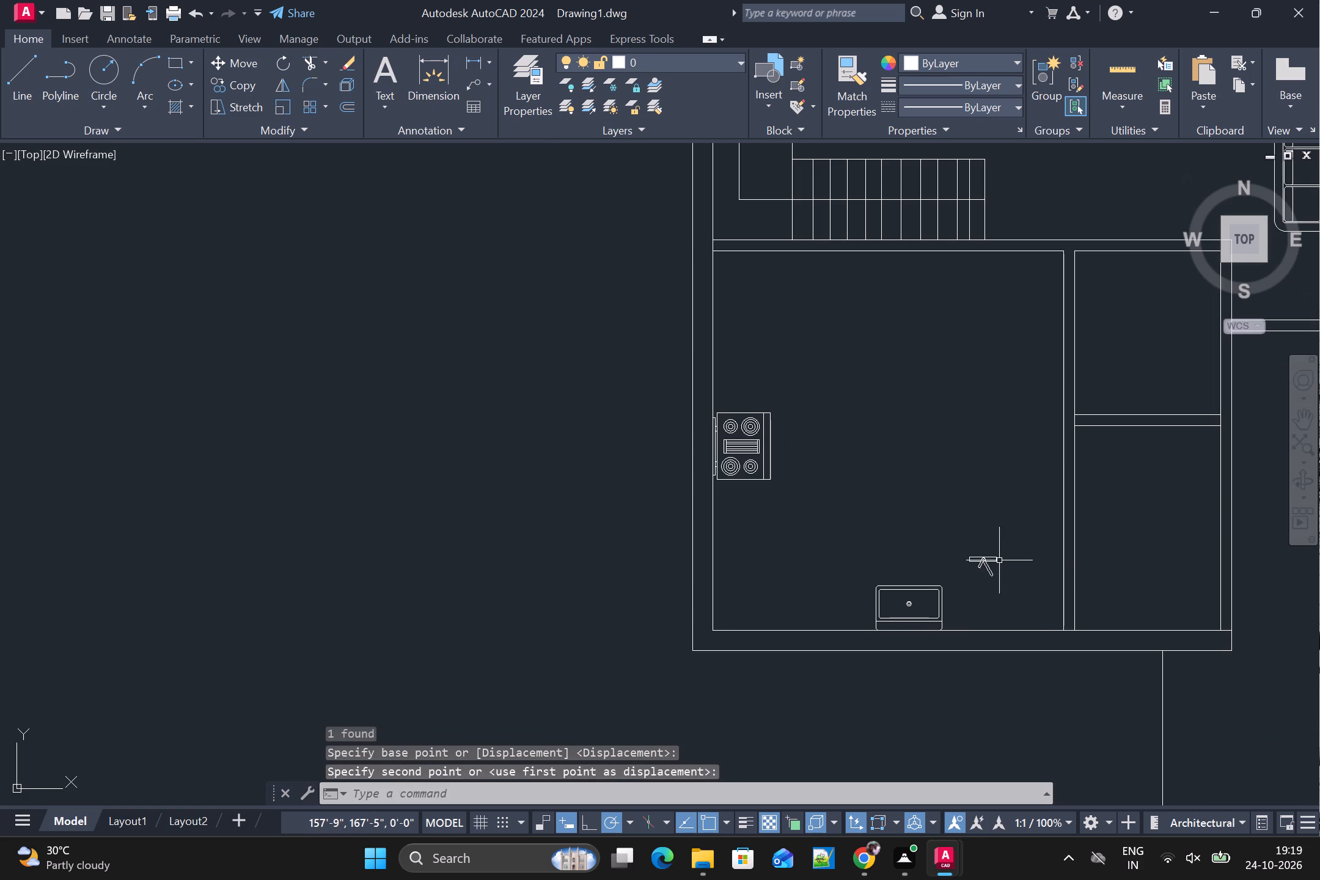
Rotate the faucet block 180° about its base so its spout points north.
{"action": "left_click", "coordinate": [986, 560]}
{"action": "key", "text": "r"}
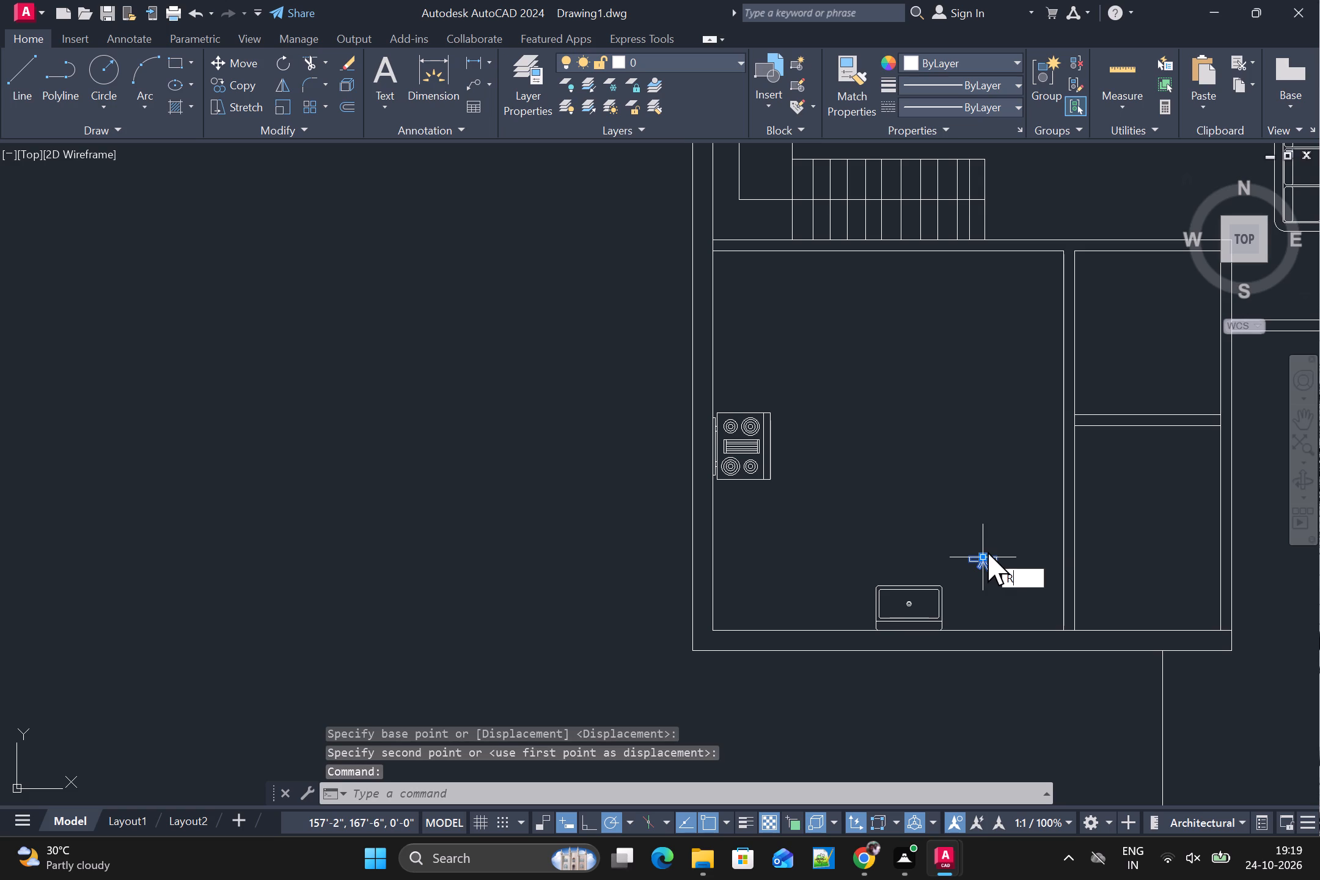
{"action": "key", "text": "o"}
{"action": "key", "text": "space"}
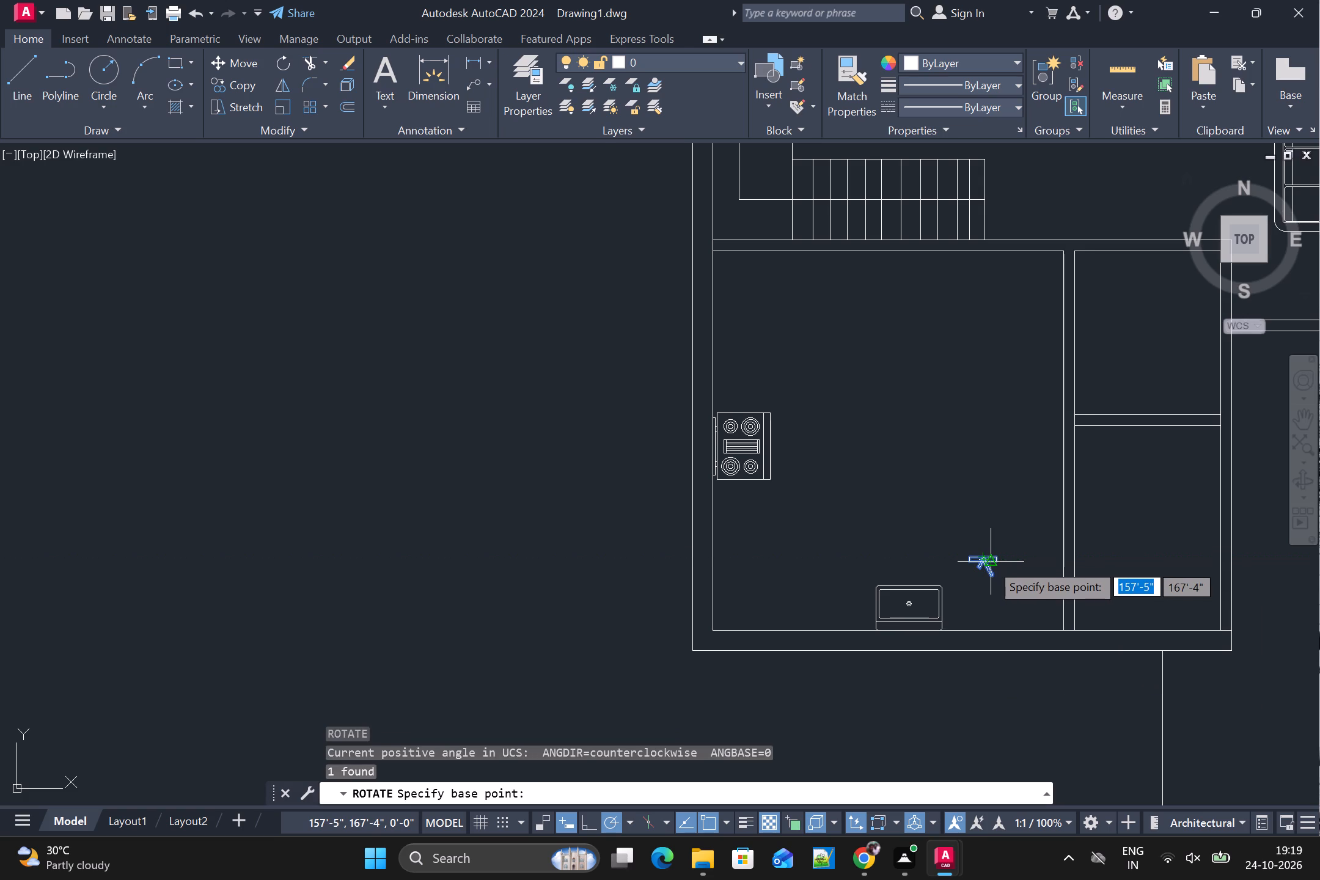
{"action": "left_click", "coordinate": [987, 558]}
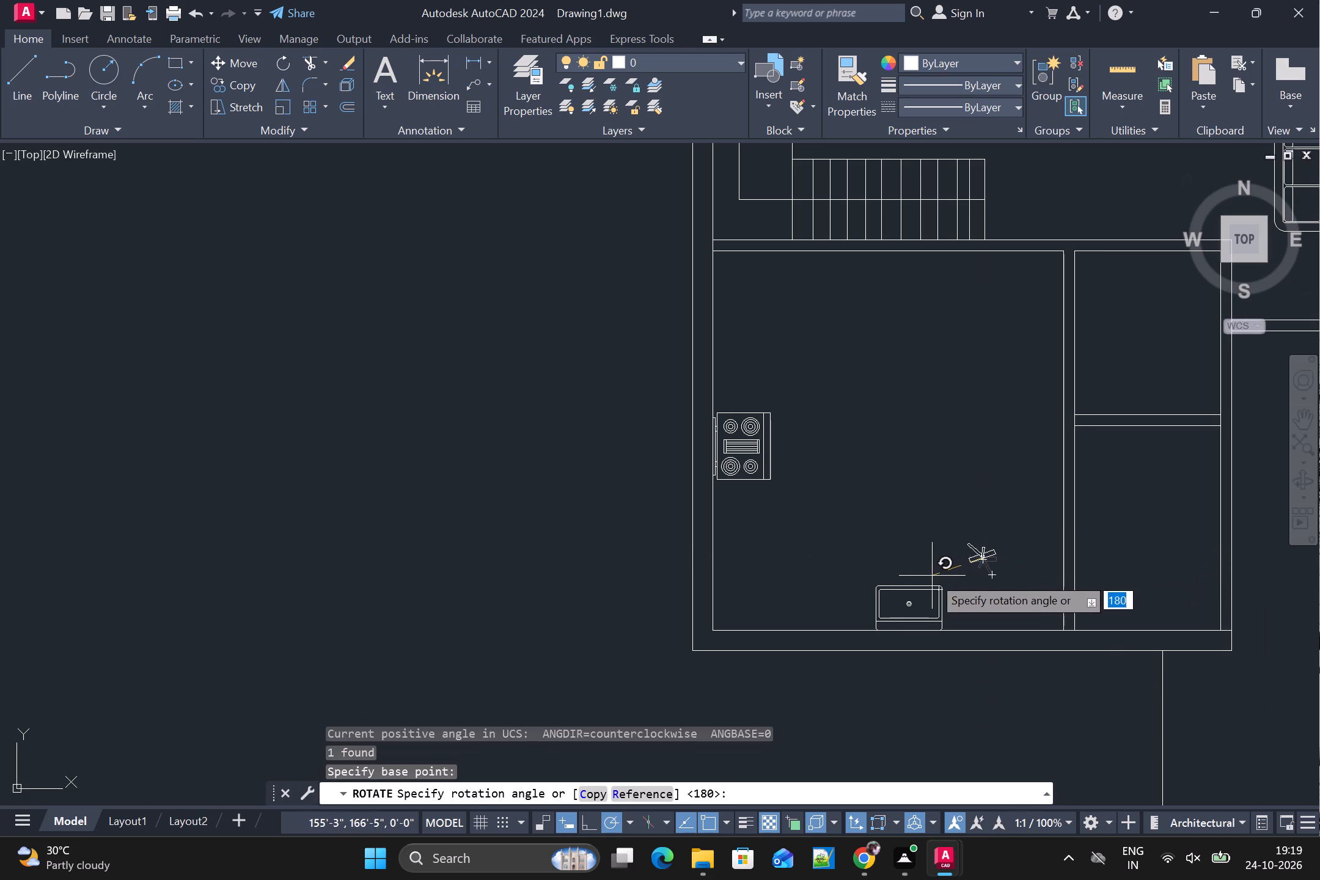
{"action": "left_click", "coordinate": [919, 562]}
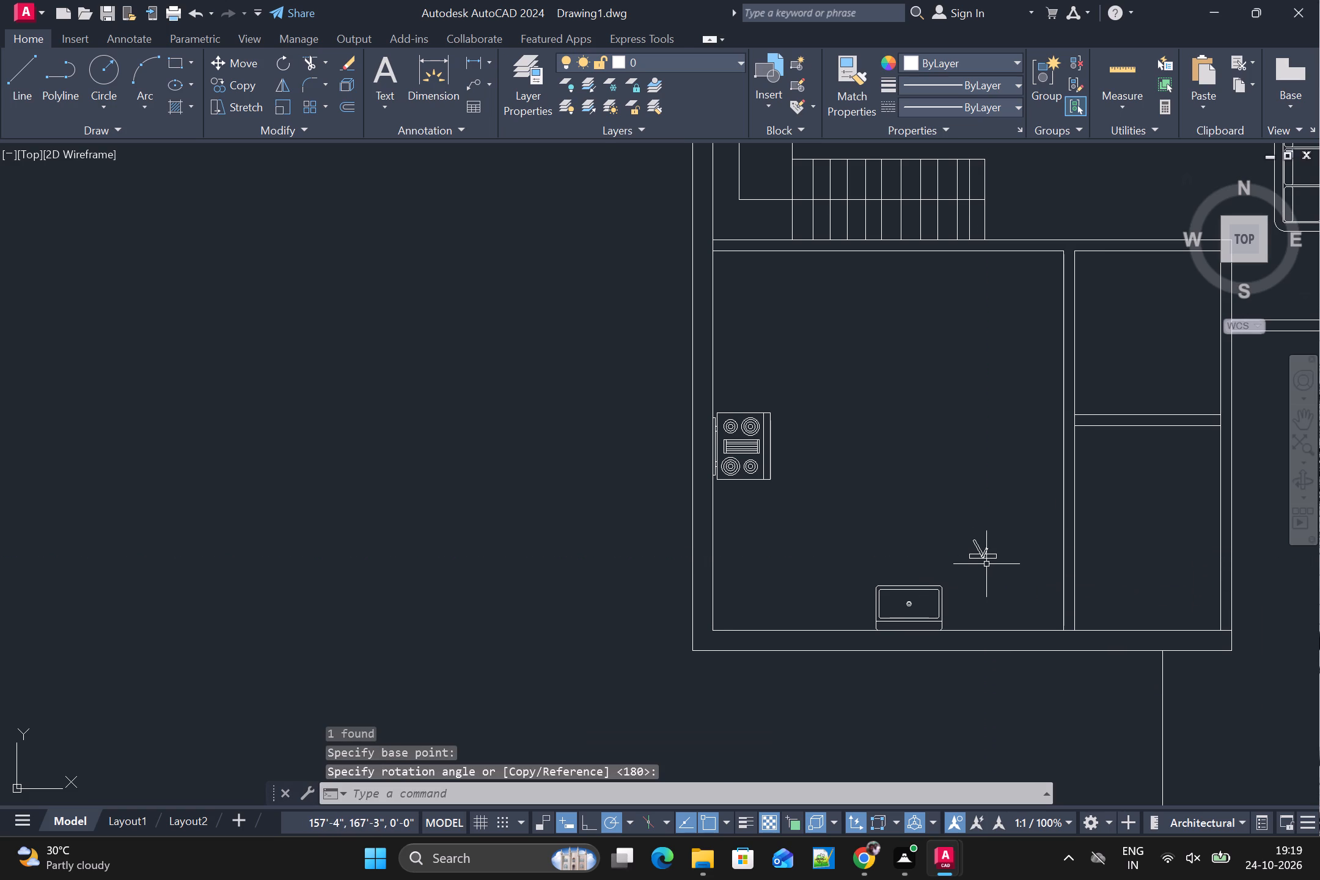
Move the faucet by its base midpoint onto the south wall, at the back of the sink.
{"action": "left_click", "coordinate": [987, 559]}
{"action": "type", "text": "M"}
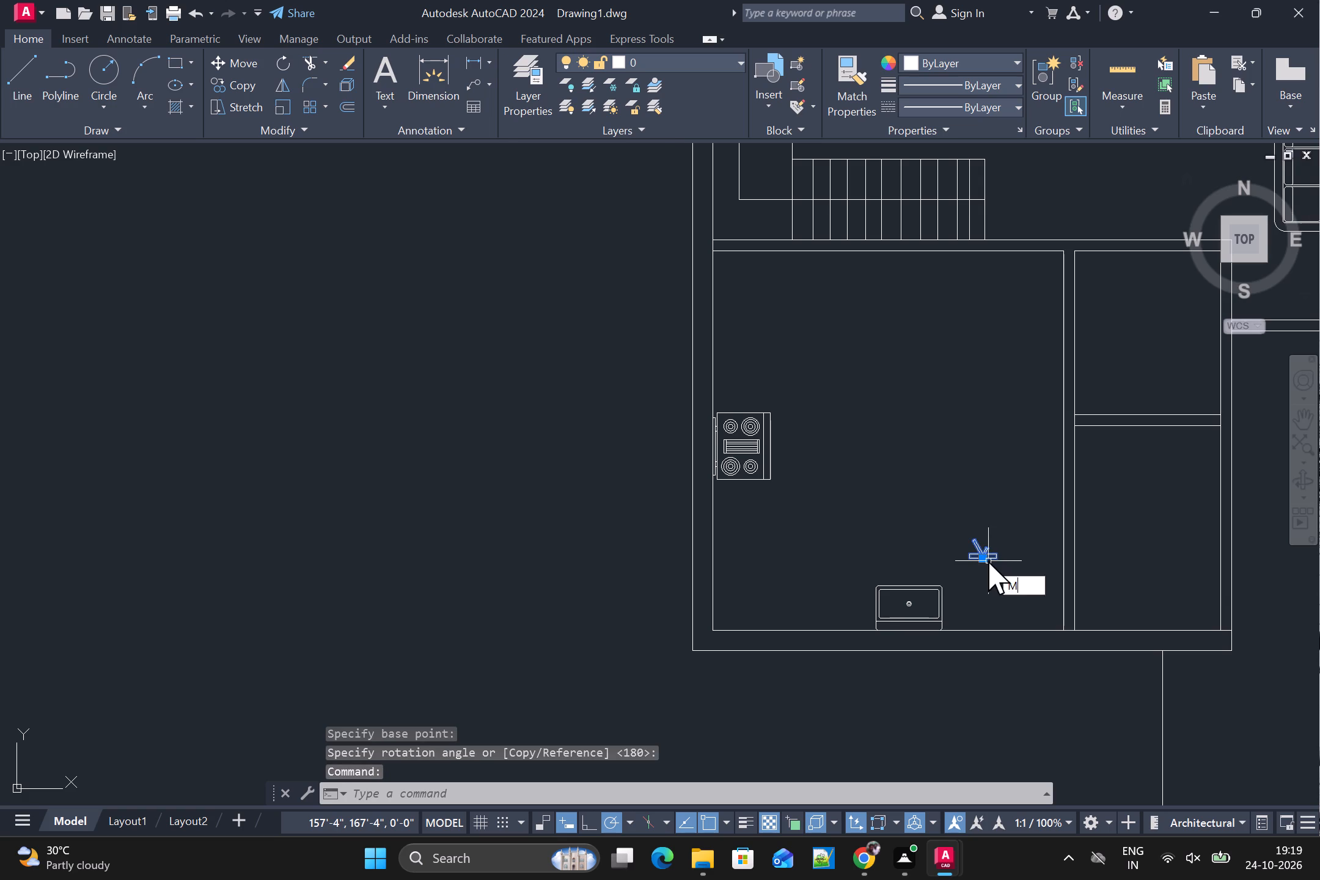
{"action": "key", "text": "space"}
{"action": "scroll", "coordinate": [985, 562], "scroll_direction": "up", "scroll_amount": 2}
{"action": "left_click", "coordinate": [985, 558]}
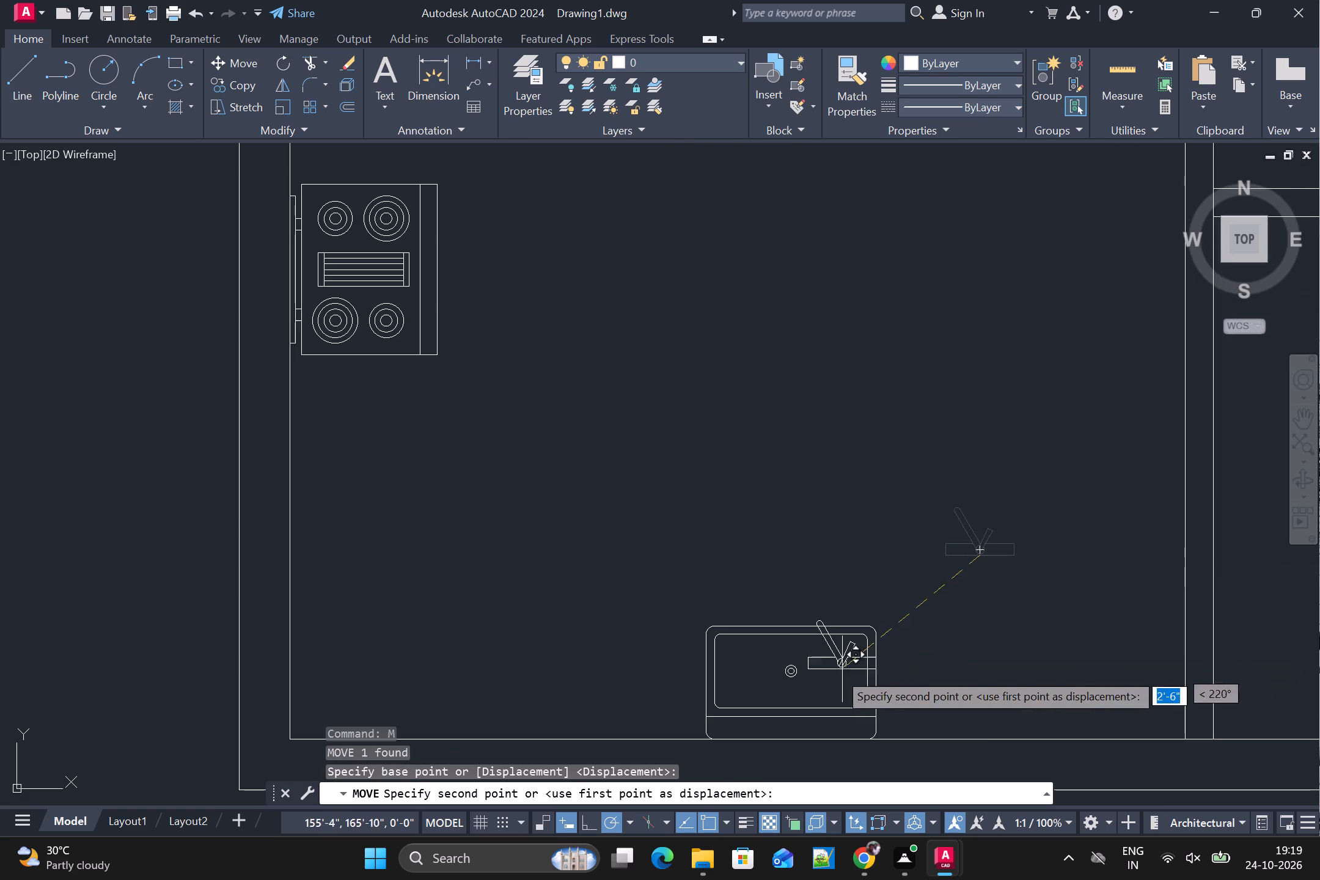
{"action": "left_click", "coordinate": [780, 739]}
{"action": "scroll", "coordinate": [866, 739], "scroll_direction": "down", "scroll_amount": 3}
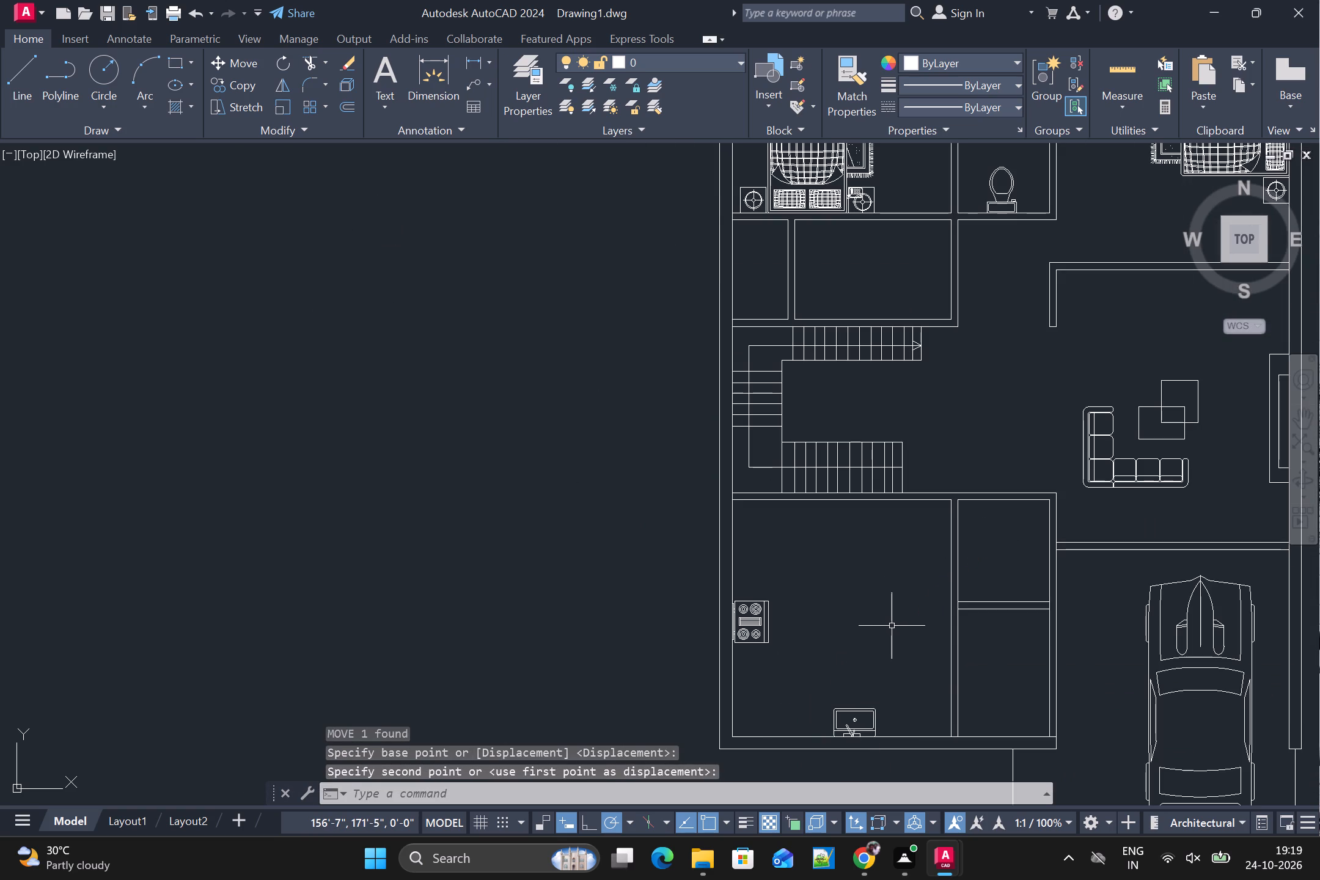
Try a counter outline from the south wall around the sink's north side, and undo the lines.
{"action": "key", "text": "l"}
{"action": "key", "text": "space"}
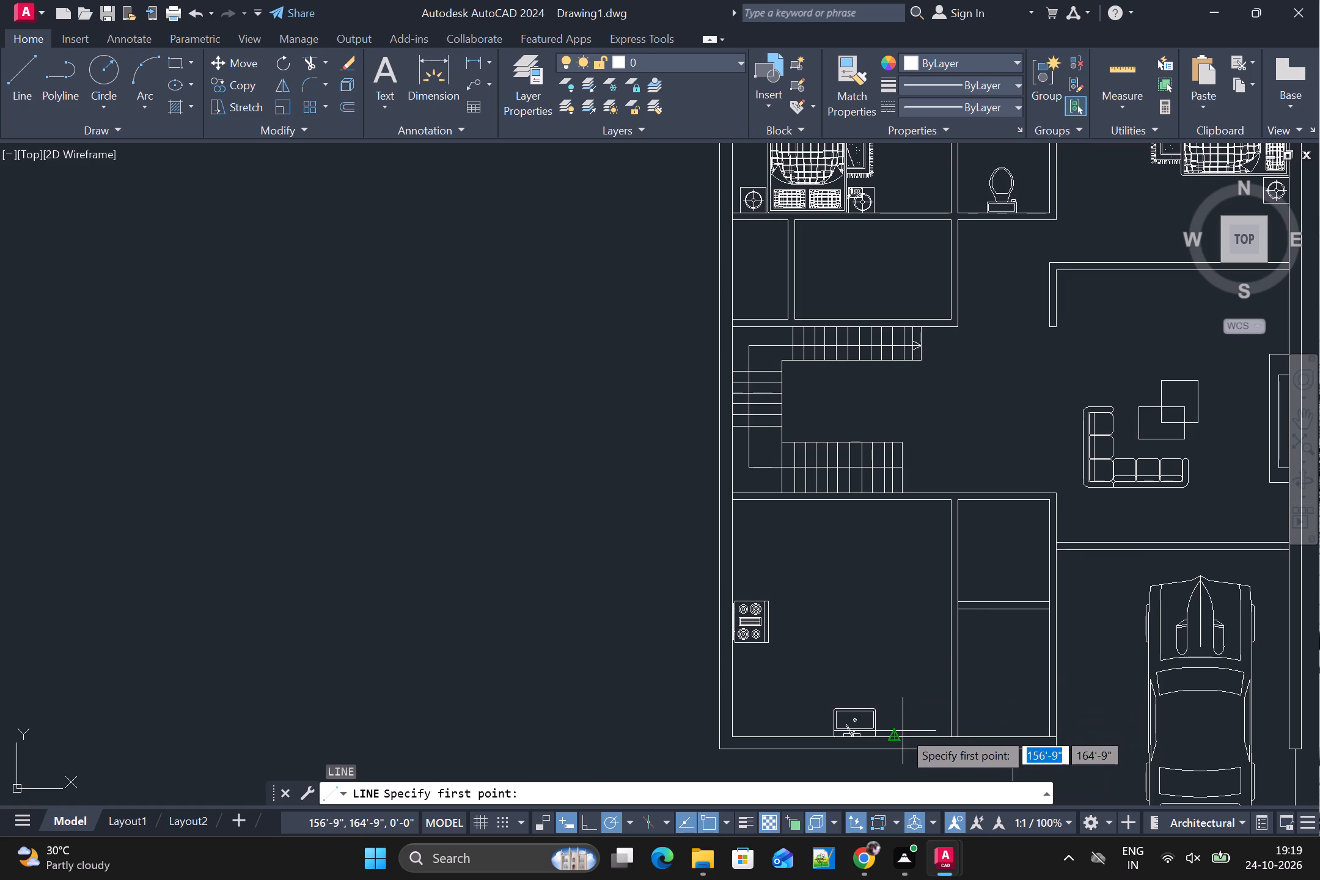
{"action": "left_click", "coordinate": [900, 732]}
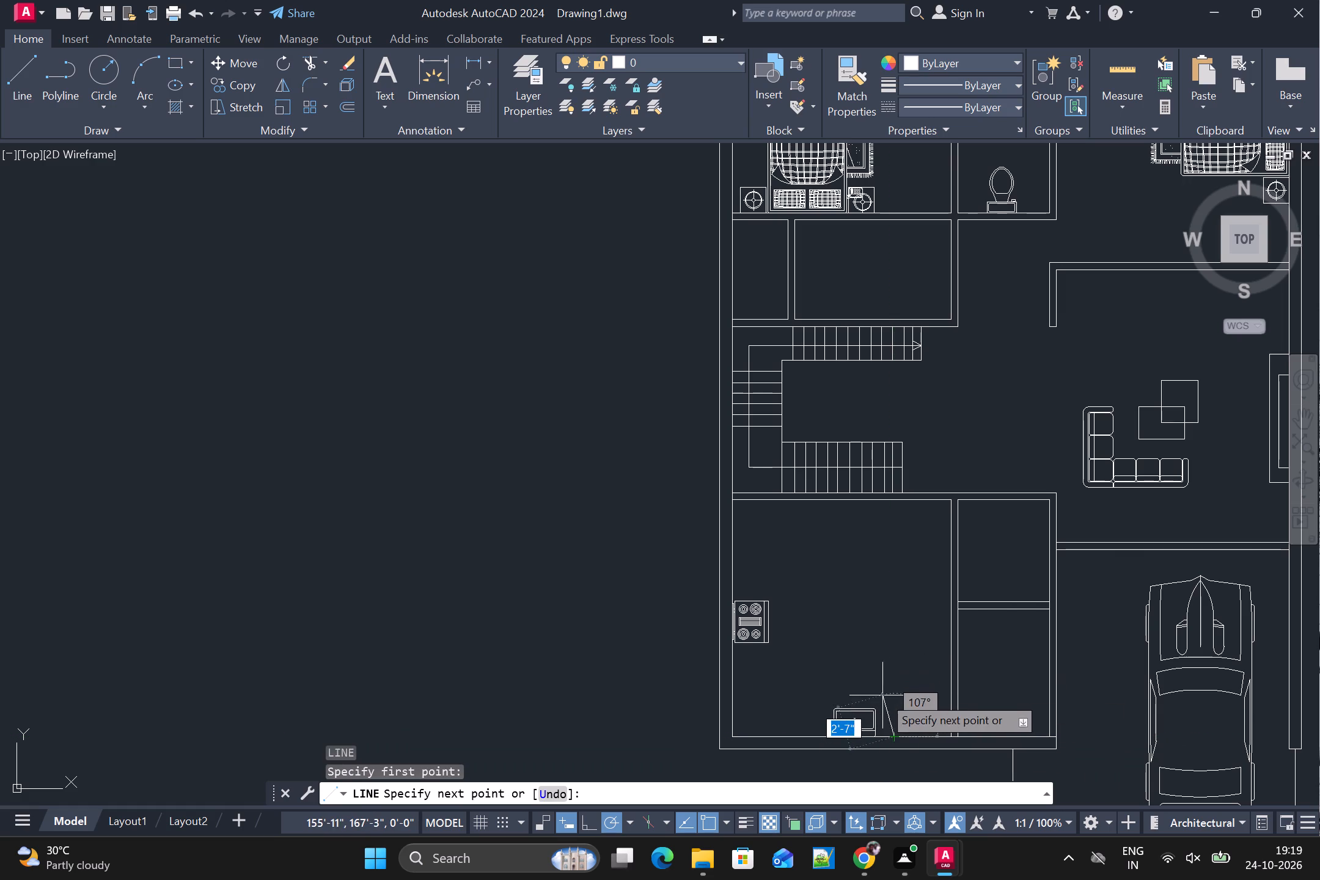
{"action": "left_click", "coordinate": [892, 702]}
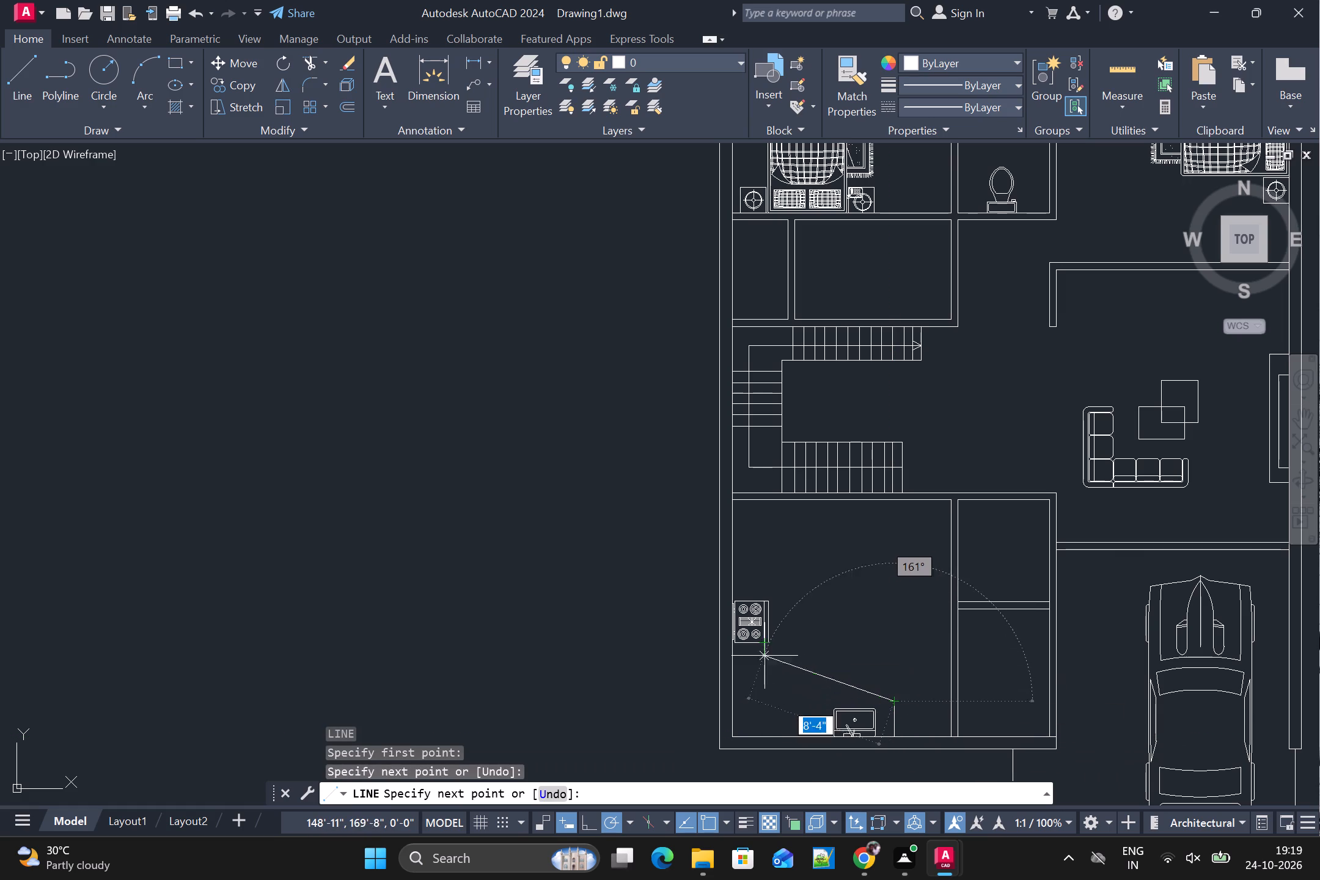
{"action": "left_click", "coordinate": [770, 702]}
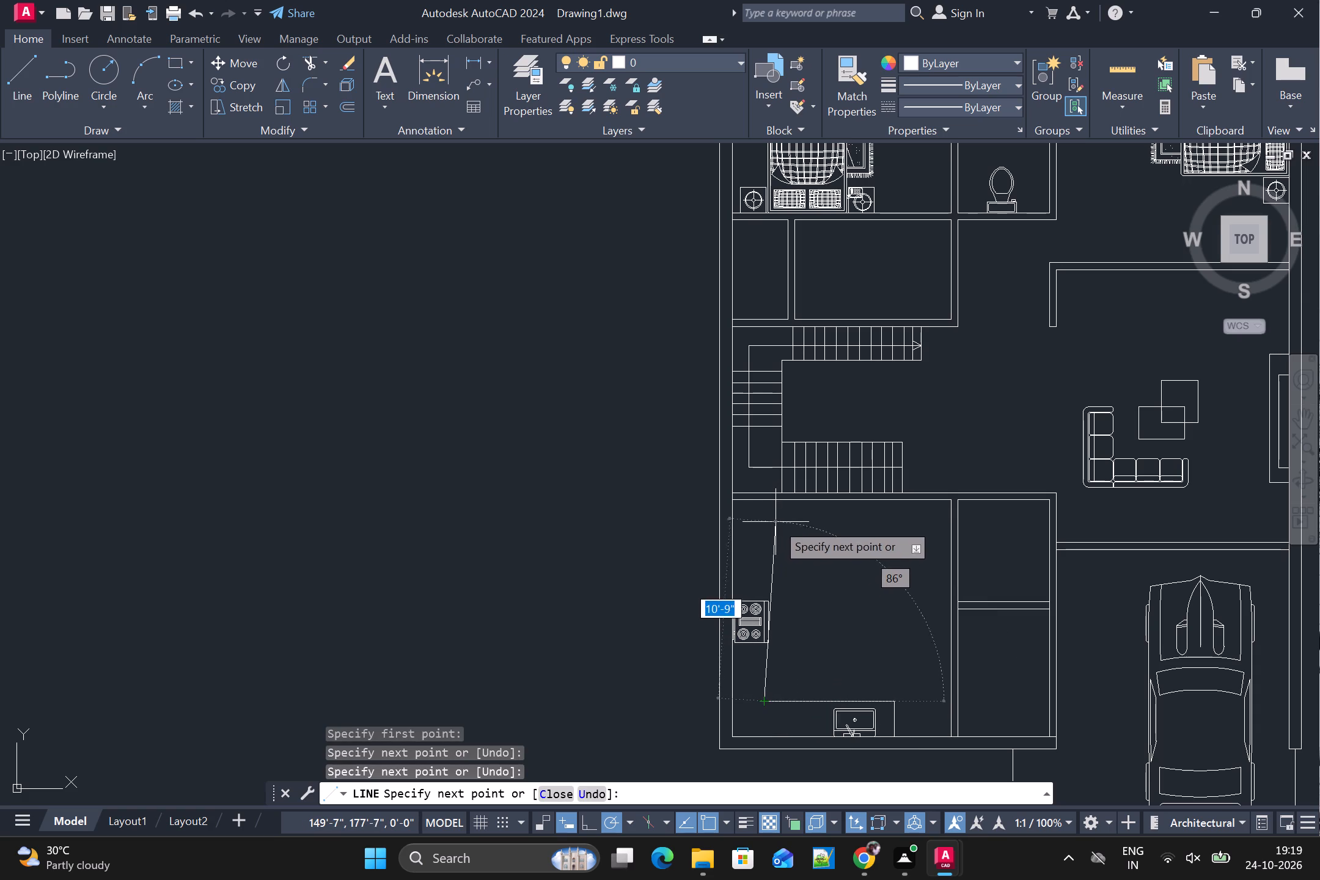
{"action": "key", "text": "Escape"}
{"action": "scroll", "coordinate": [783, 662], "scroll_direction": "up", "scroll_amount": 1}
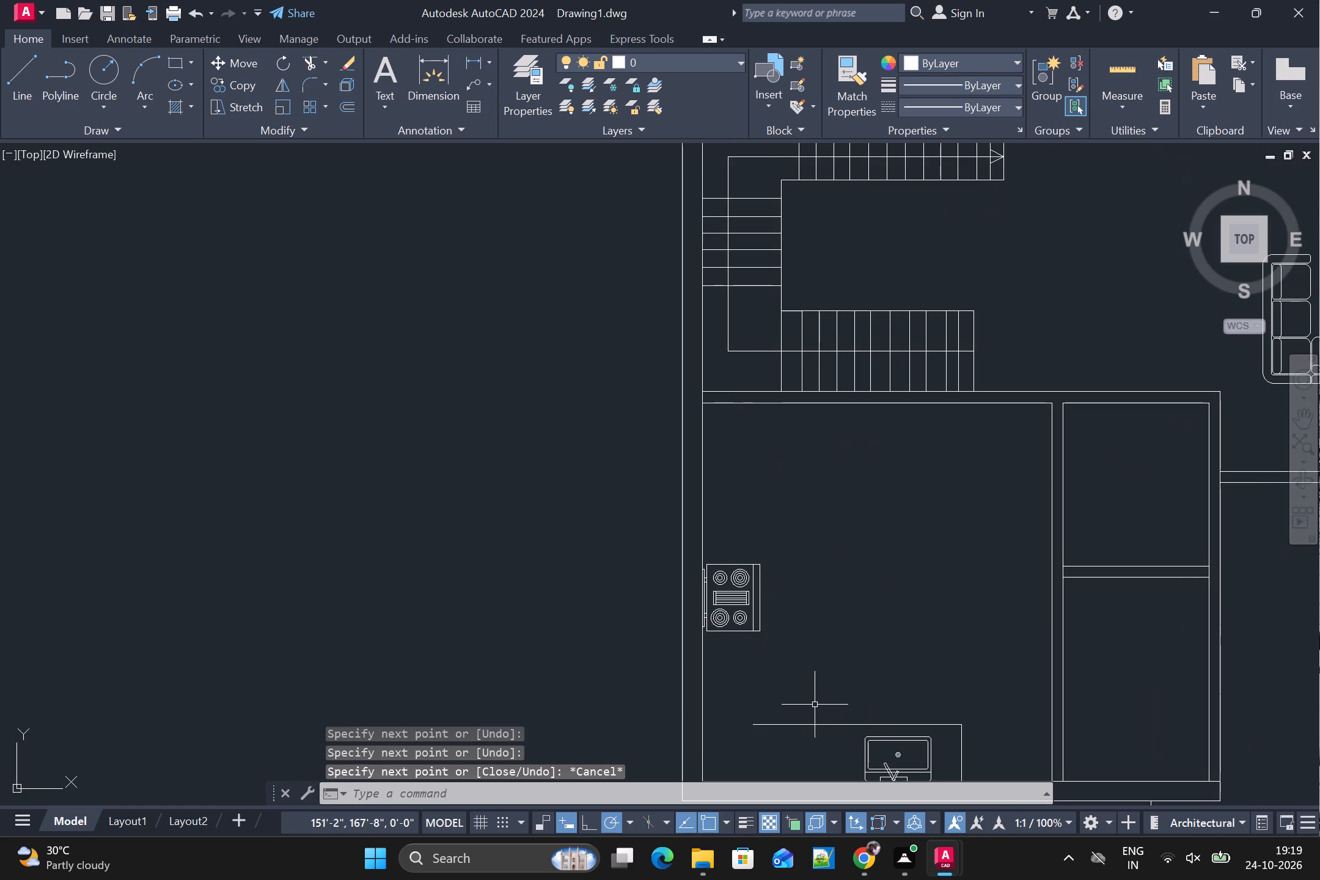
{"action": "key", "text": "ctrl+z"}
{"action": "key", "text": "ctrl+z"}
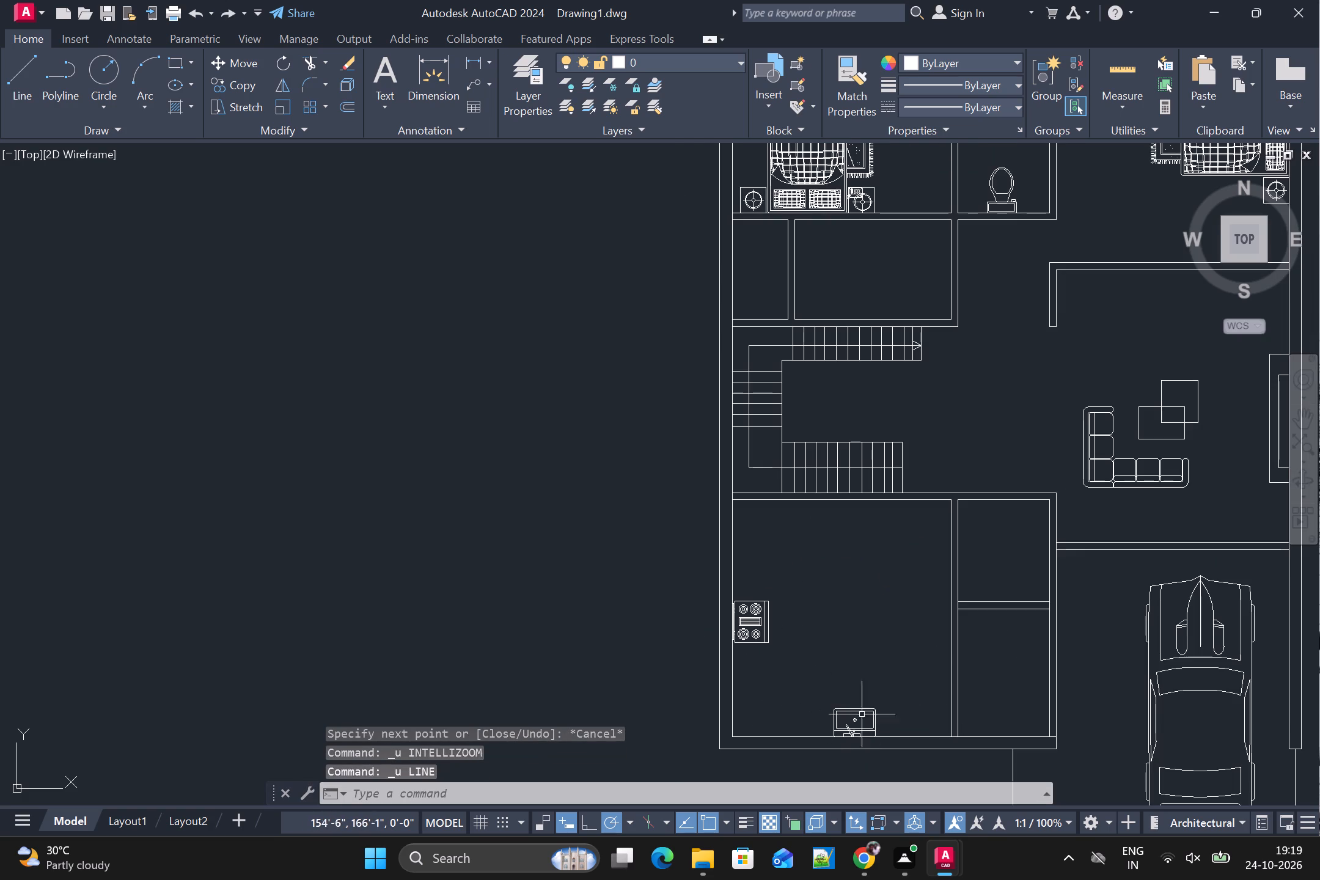
Draw the L-shaped counter edge from the room's north wall south past the range-oven, about 8'-7" east, and down to the south wall.
{"action": "key", "text": "l"}
{"action": "key", "text": "space"}
{"action": "scroll", "coordinate": [903, 711], "scroll_direction": "up", "scroll_amount": 1}
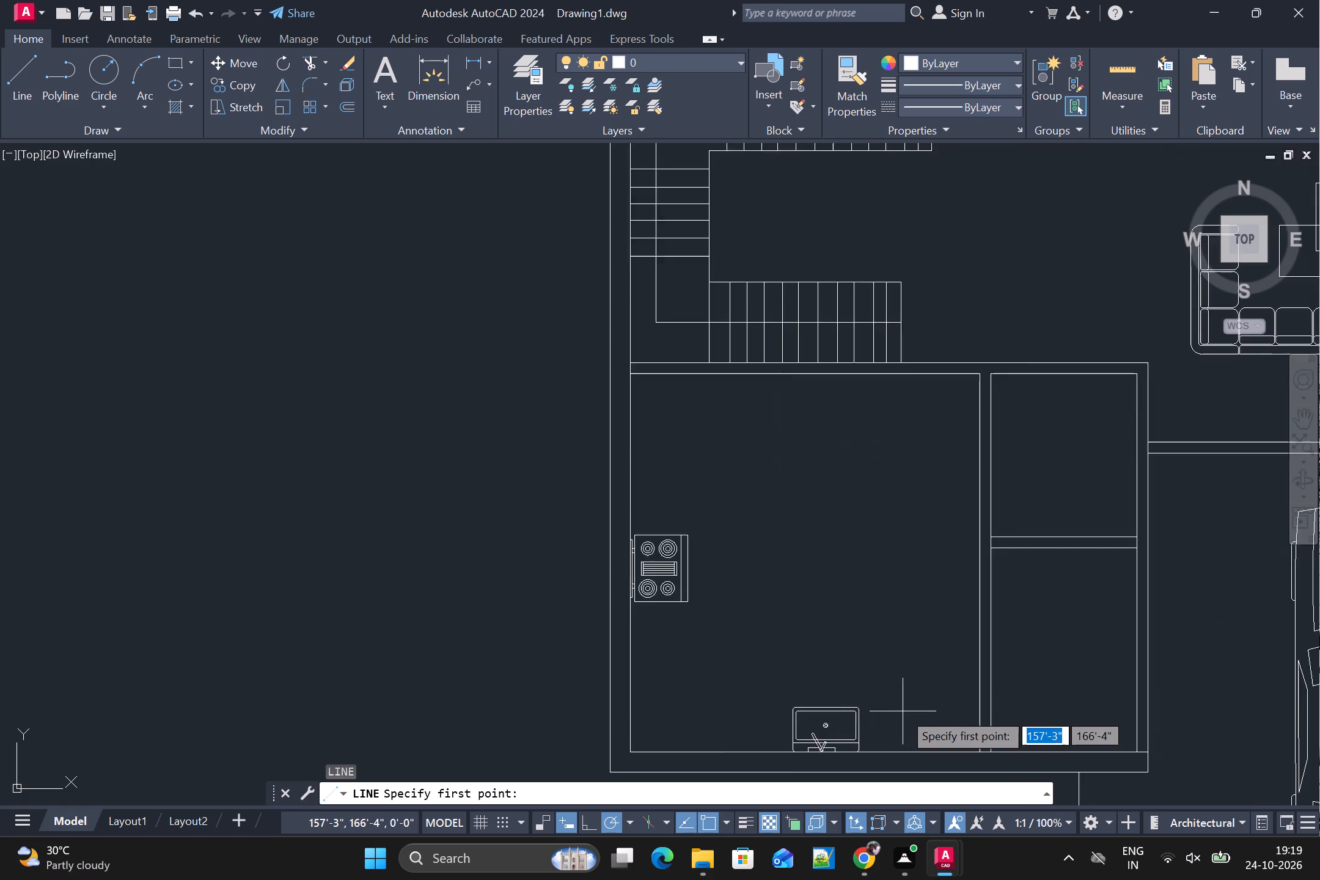
{"action": "scroll", "coordinate": [903, 711], "scroll_direction": "up", "scroll_amount": 1}
{"action": "scroll", "coordinate": [817, 598], "scroll_direction": "down", "scroll_amount": 2}
{"action": "middle_click_drag", "start_coordinate": [727, 592], "coordinate": [758, 599]}
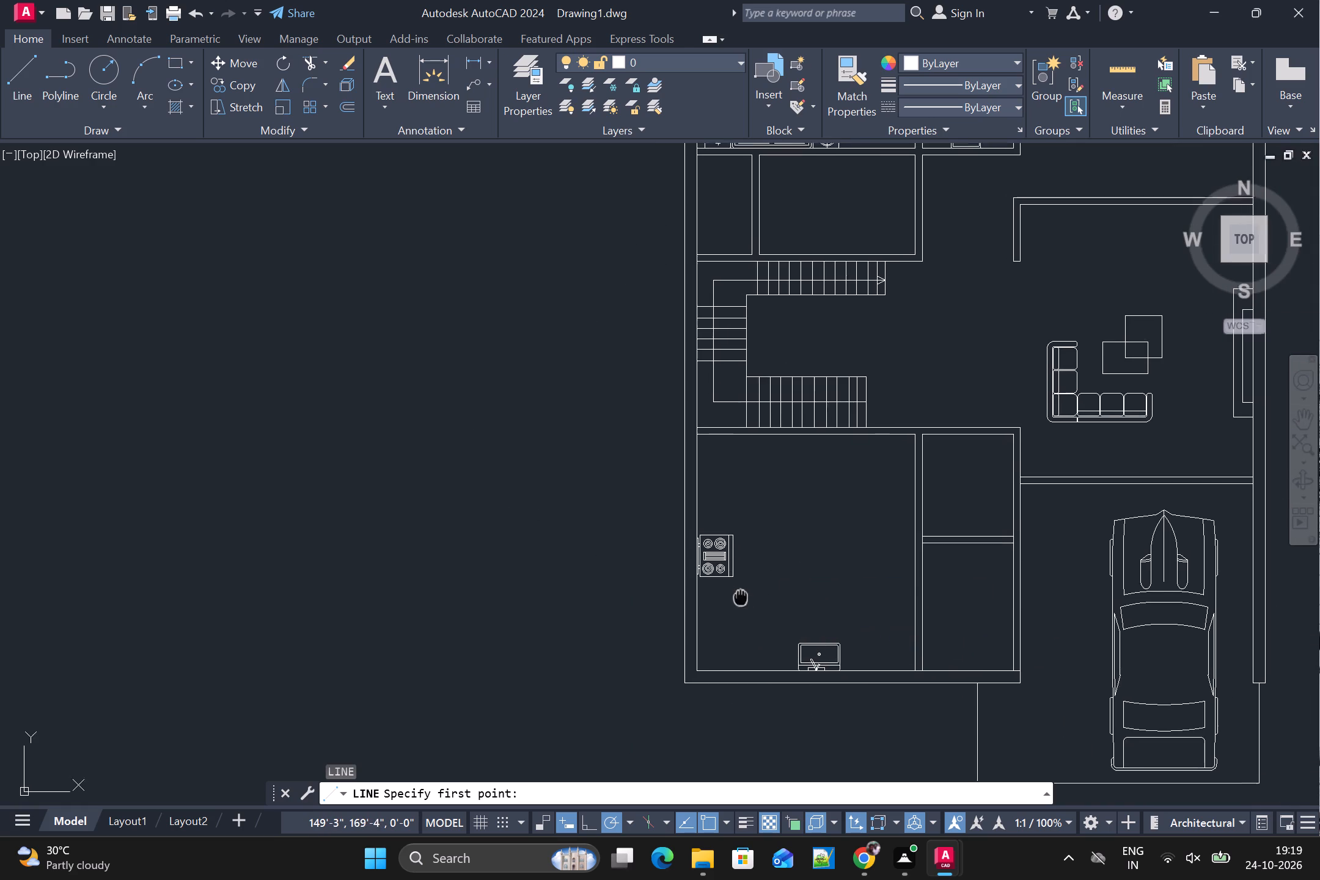
{"action": "middle_click_drag", "start_coordinate": [758, 599], "coordinate": [845, 593]}
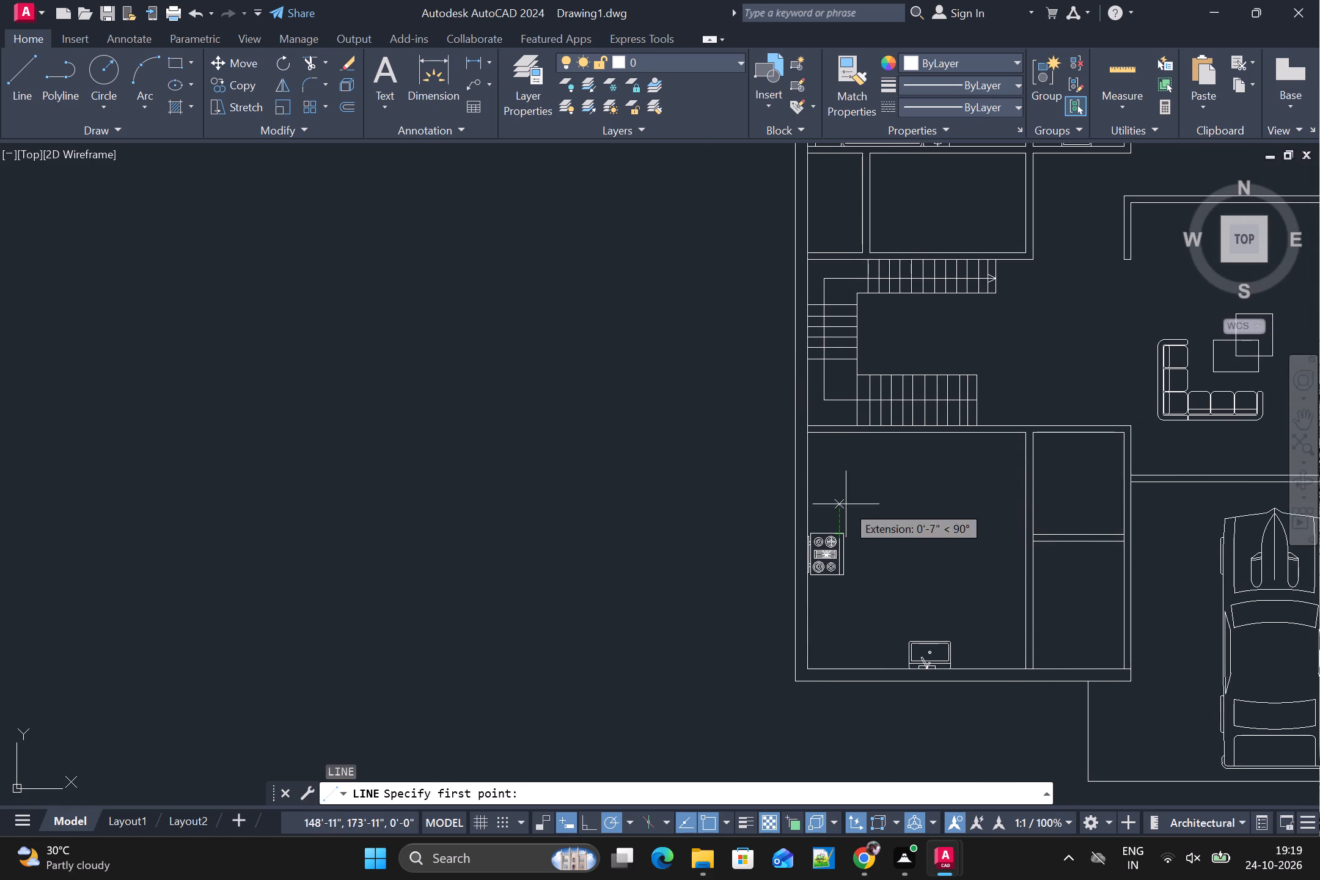
{"action": "scroll", "coordinate": [852, 438], "scroll_direction": "up", "scroll_amount": 2}
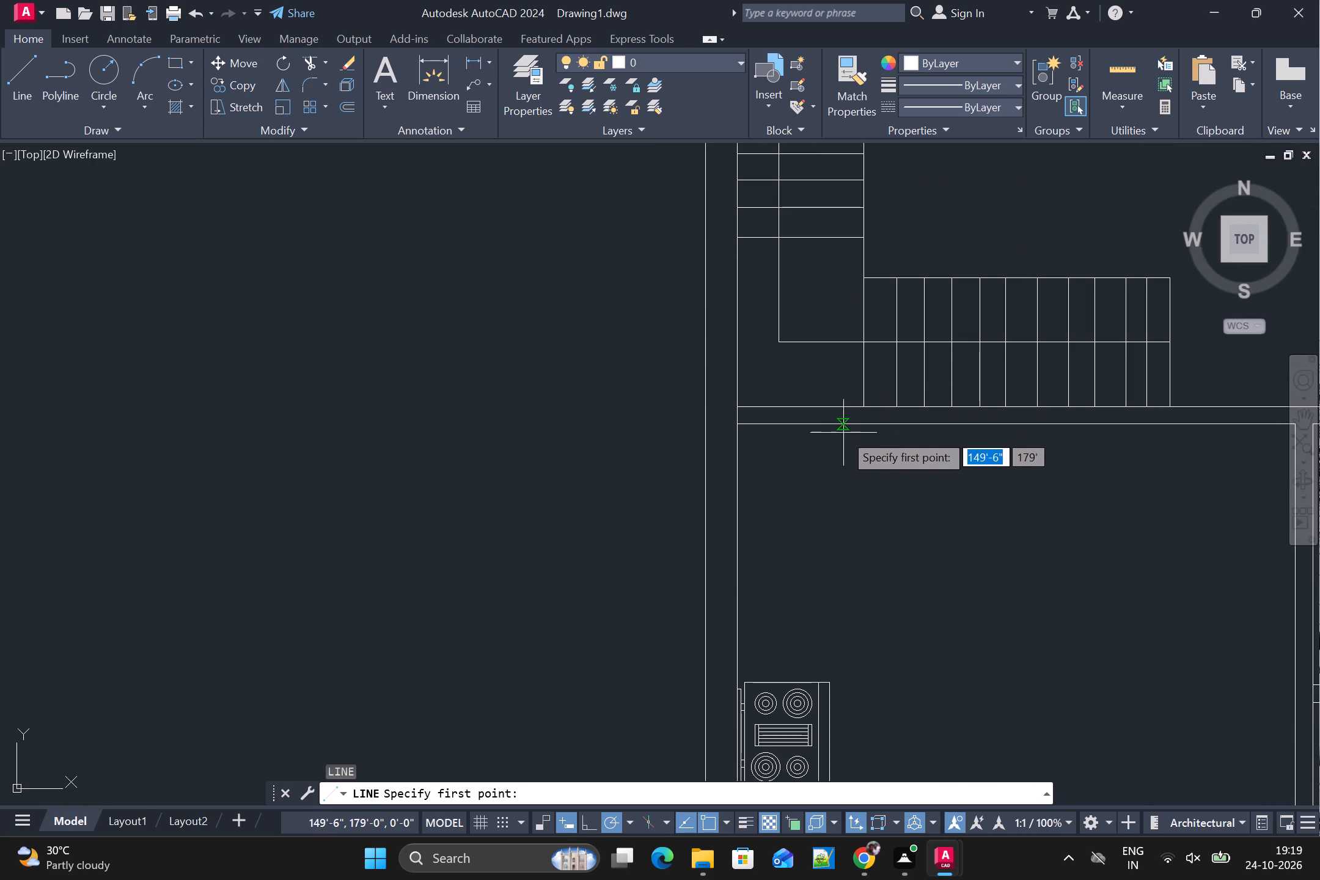
{"action": "left_click", "coordinate": [851, 427]}
{"action": "scroll", "coordinate": [862, 522], "scroll_direction": "down", "scroll_amount": 3}
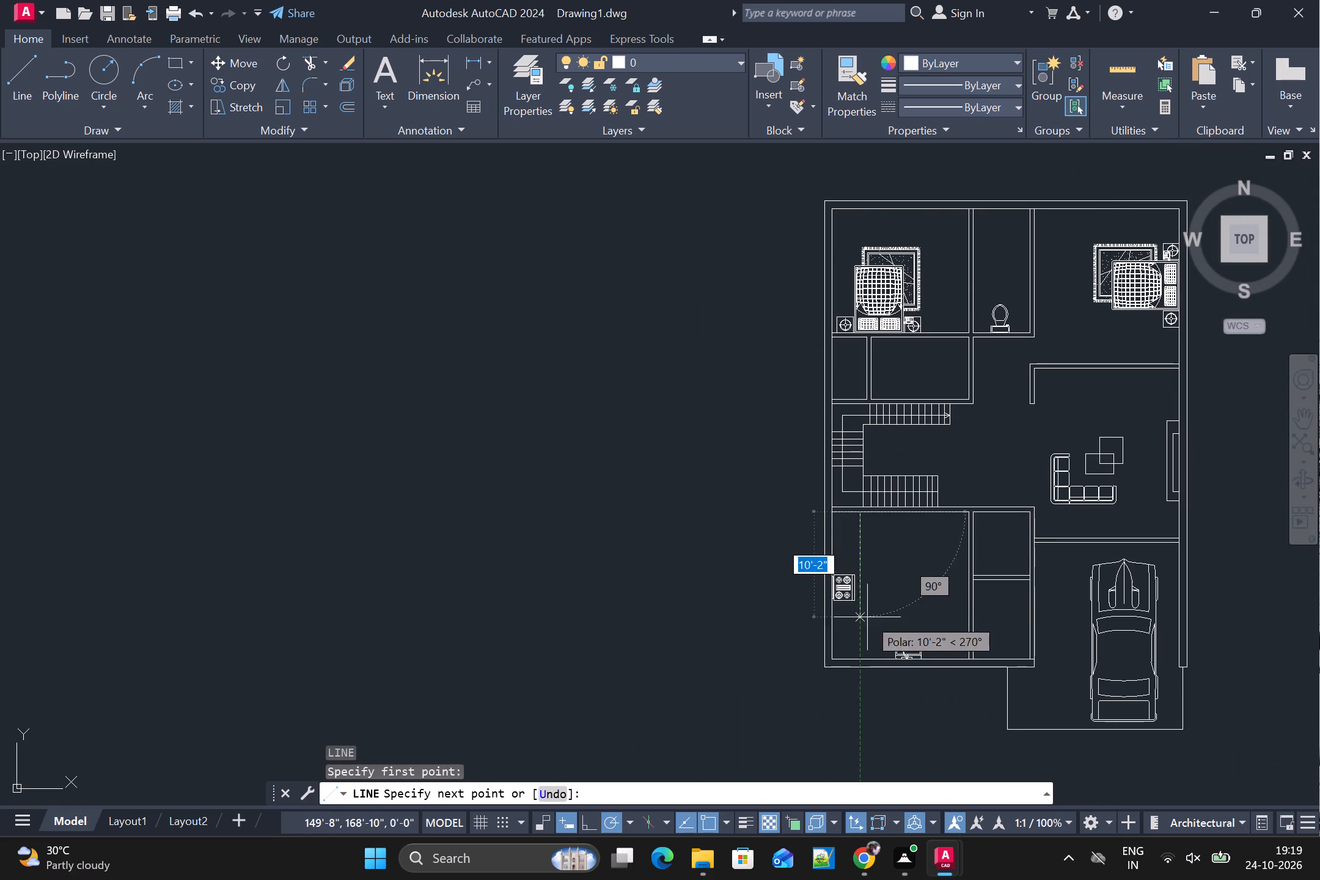
{"action": "scroll", "coordinate": [867, 617], "scroll_direction": "up", "scroll_amount": 2}
{"action": "left_click", "coordinate": [849, 669]}
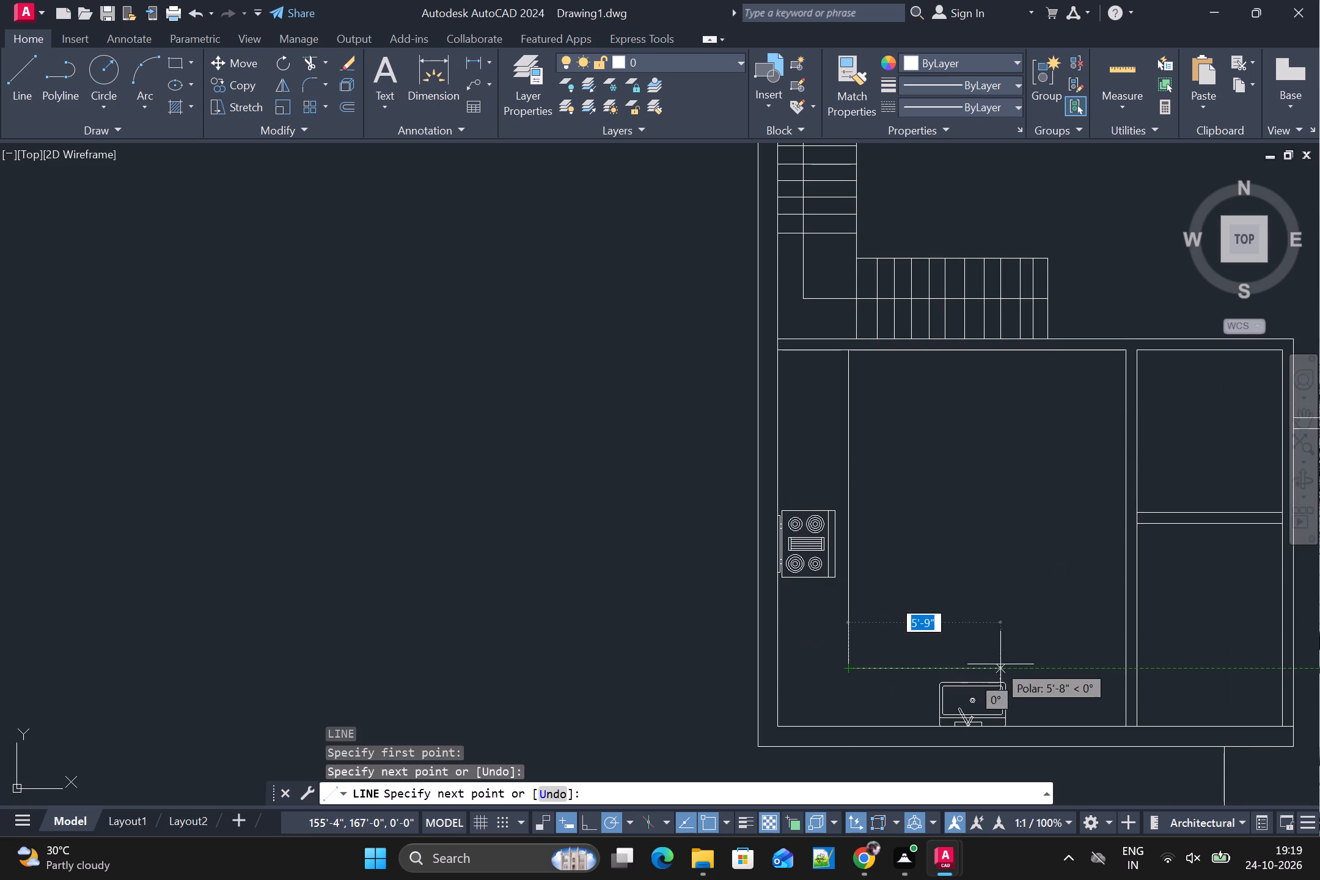
{"action": "left_click", "coordinate": [1075, 667]}
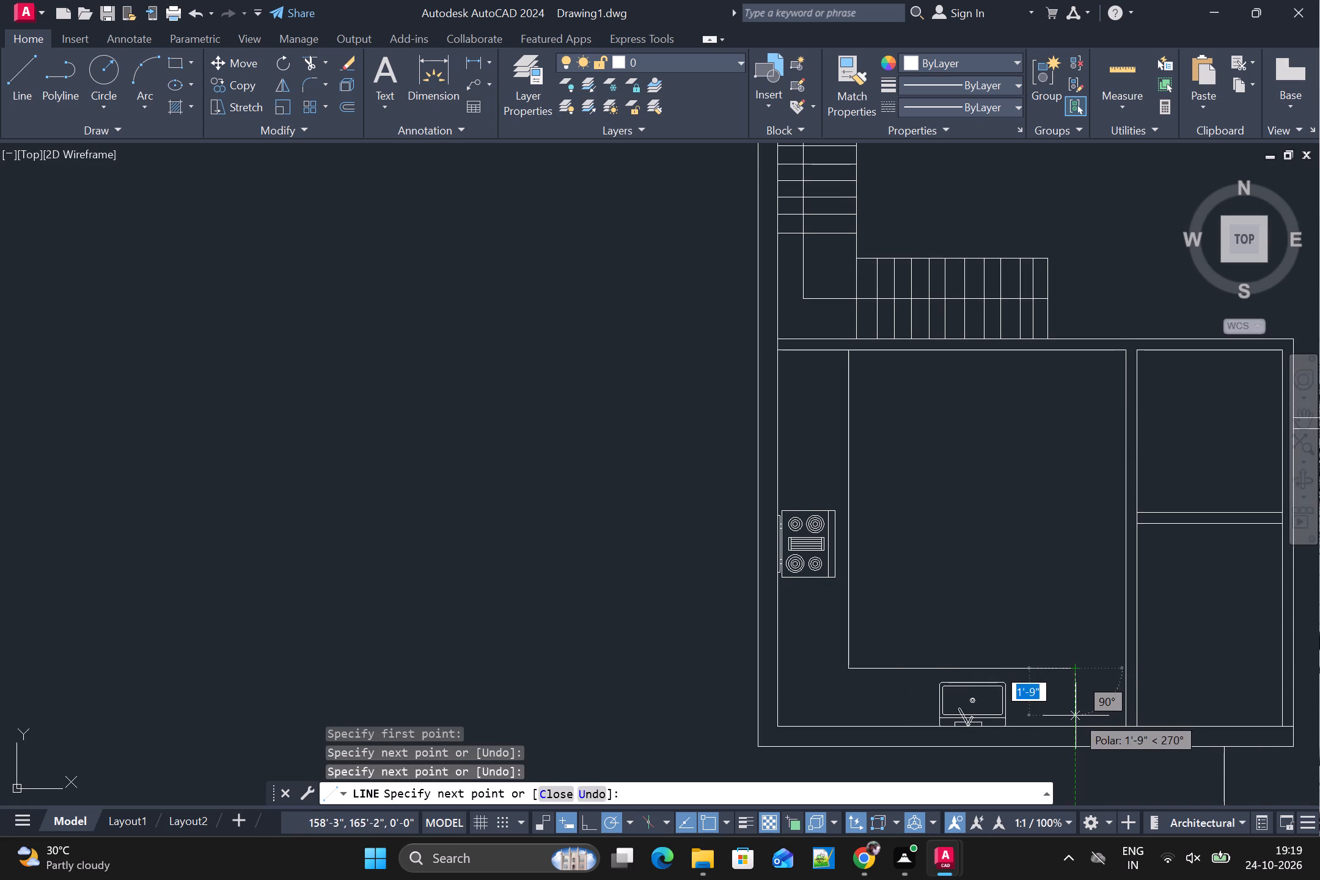
{"action": "left_click", "coordinate": [1076, 724]}
{"action": "key", "text": "space"}
Review the kitchen counter and fixtures within the overall floor plan.
{"action": "scroll", "coordinate": [1076, 725], "scroll_direction": "down", "scroll_amount": 2}
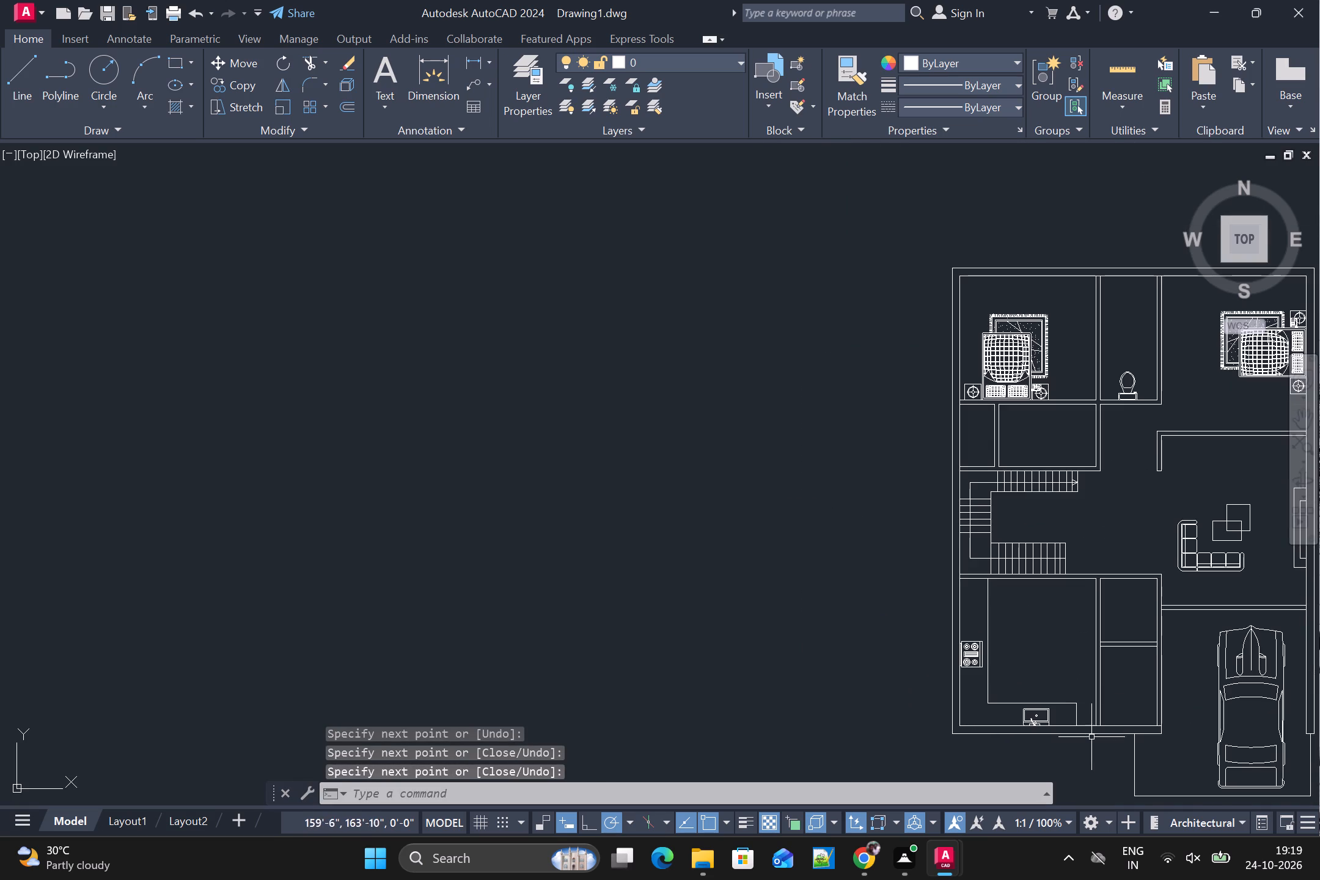
{"action": "middle_click_drag", "start_coordinate": [1113, 747], "coordinate": [928, 715]}
{"action": "scroll", "coordinate": [928, 715], "scroll_direction": "up", "scroll_amount": 1}
{"action": "scroll", "coordinate": [1055, 693], "scroll_direction": "down", "scroll_amount": 1}
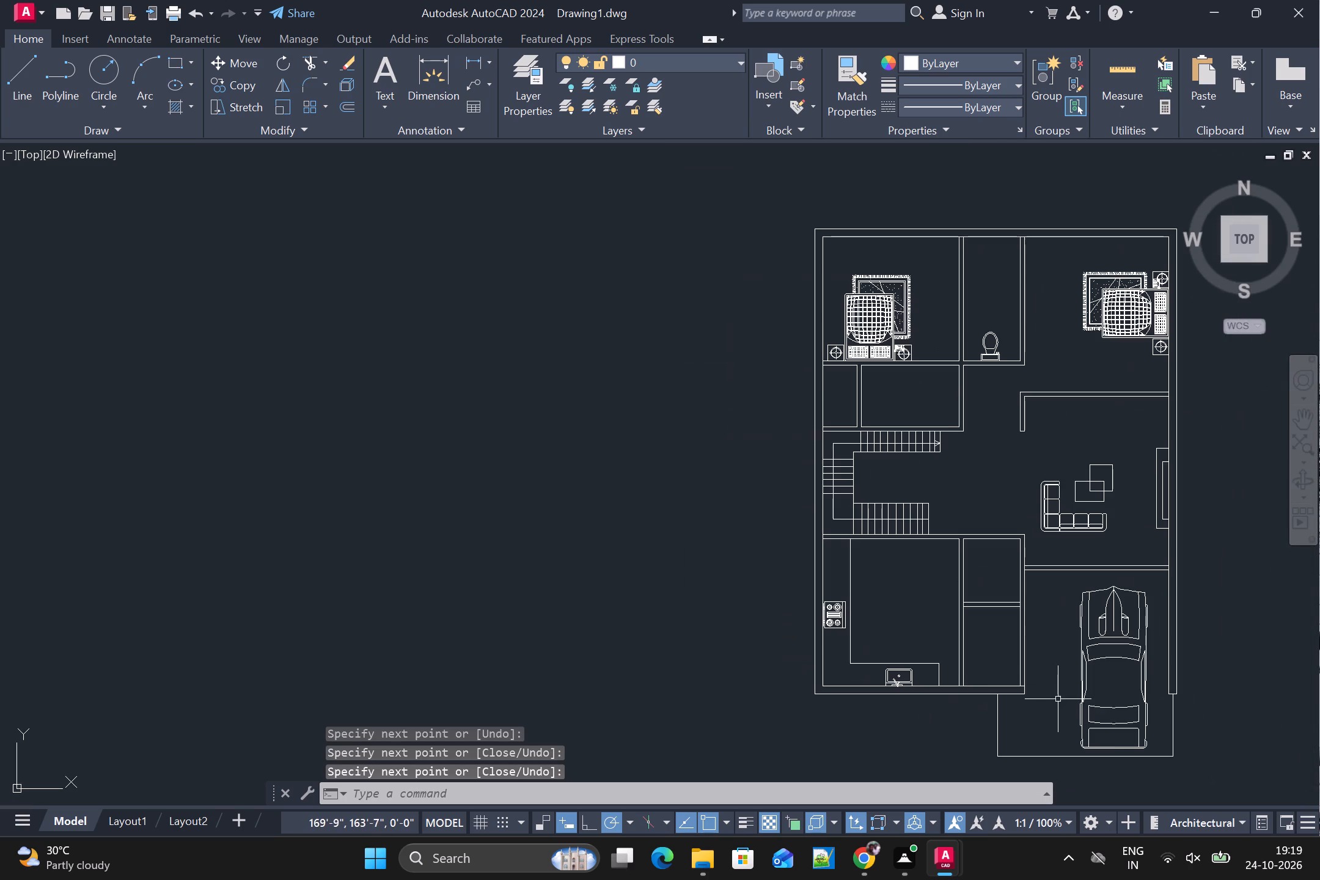
{"action": "middle_click_drag", "start_coordinate": [1062, 700], "coordinate": [995, 732]}
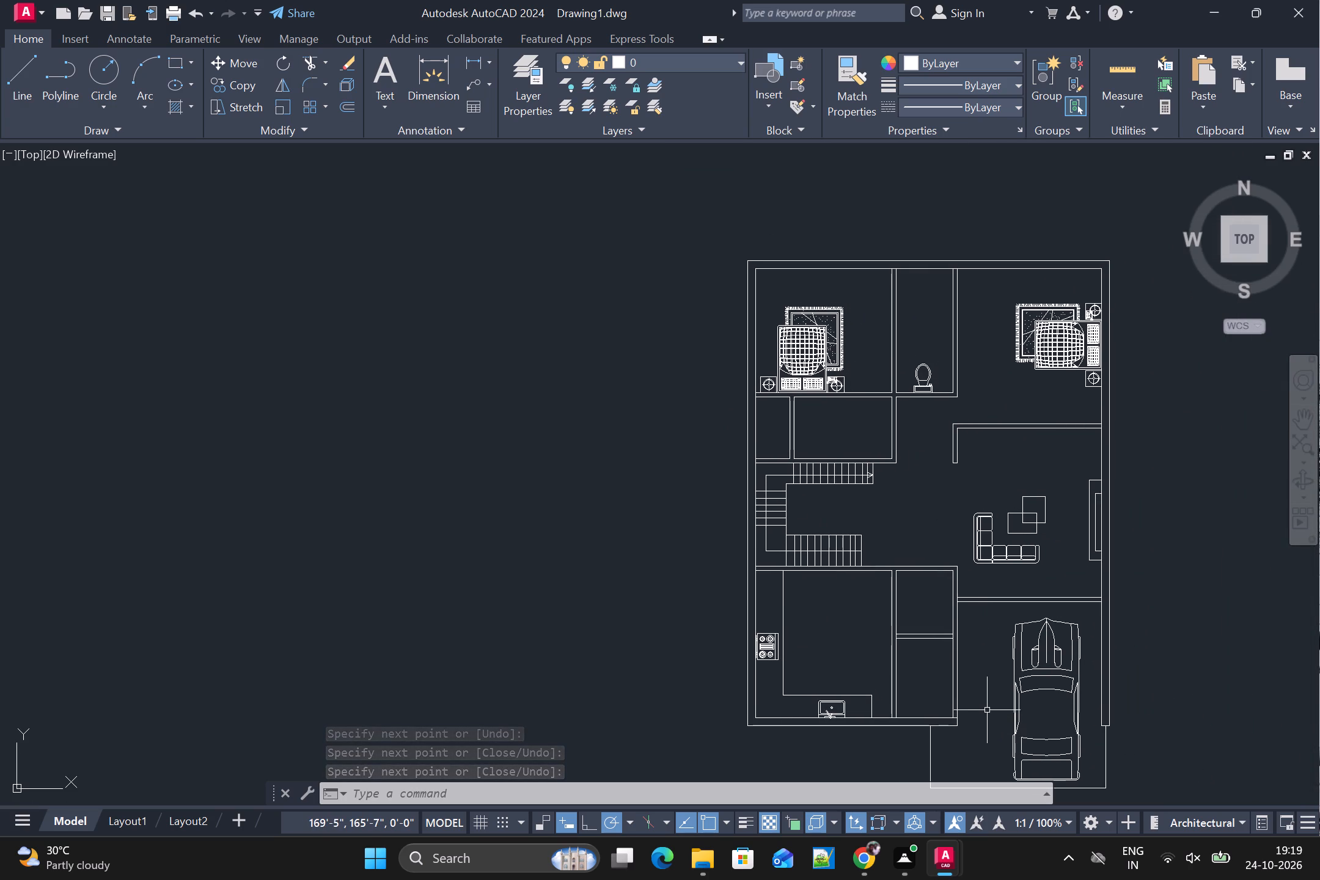
{"action": "scroll", "coordinate": [992, 706], "scroll_direction": "down", "scroll_amount": 1}
{"action": "scroll", "coordinate": [988, 719], "scroll_direction": "up", "scroll_amount": 2}
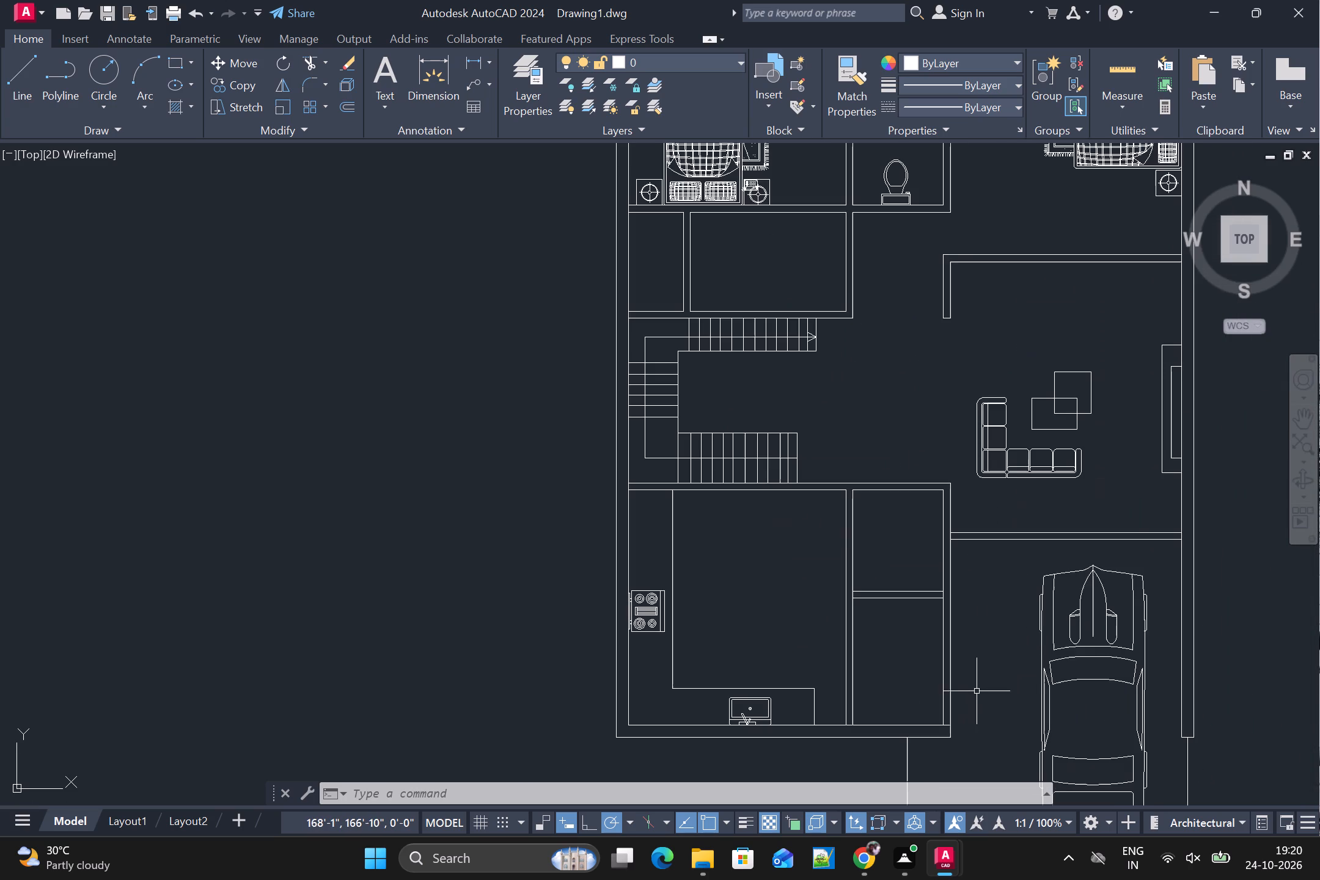
{"action": "scroll", "coordinate": [939, 757], "scroll_direction": "up", "scroll_amount": 1}
{"action": "scroll", "coordinate": [939, 754], "scroll_direction": "down", "scroll_amount": 2}
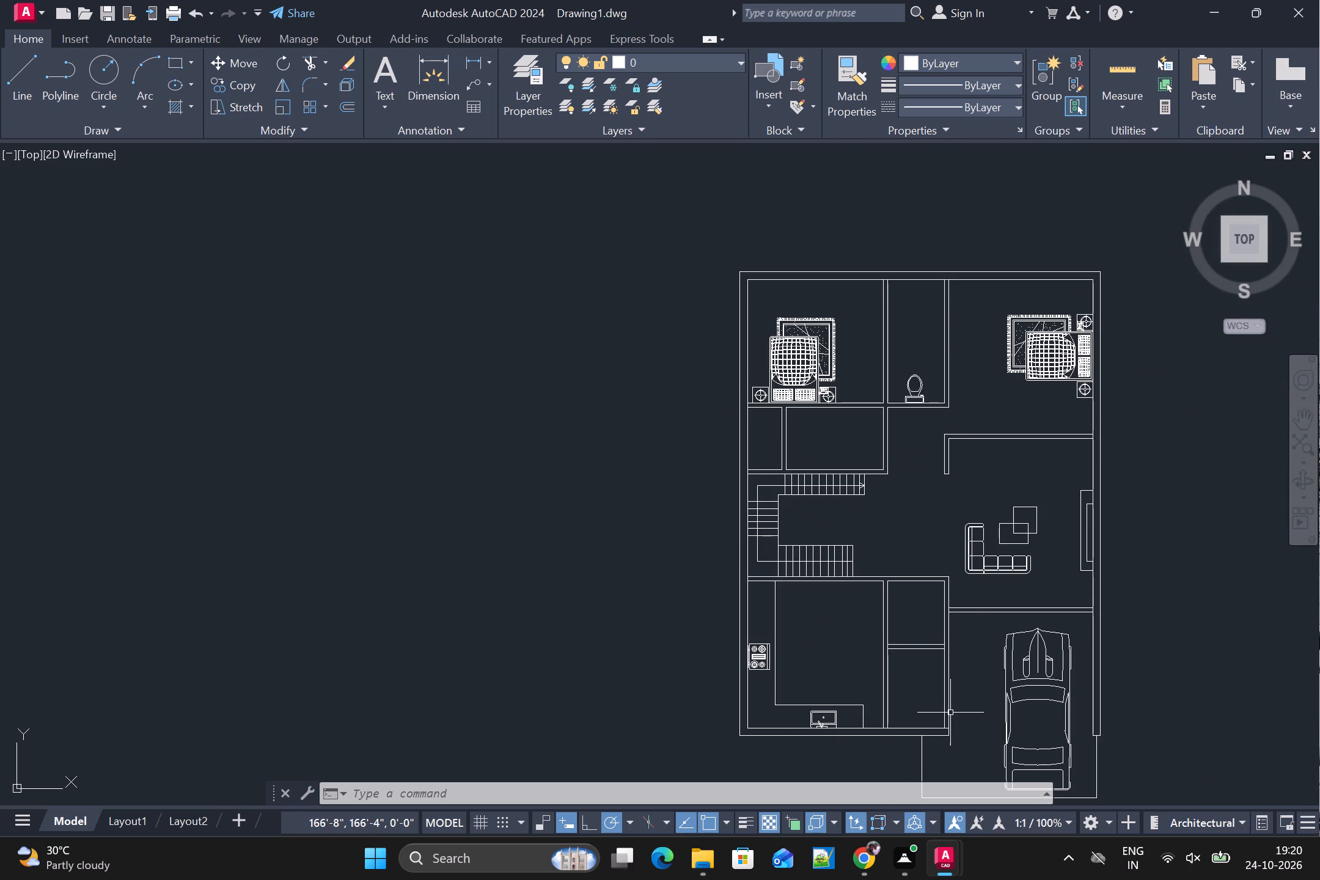
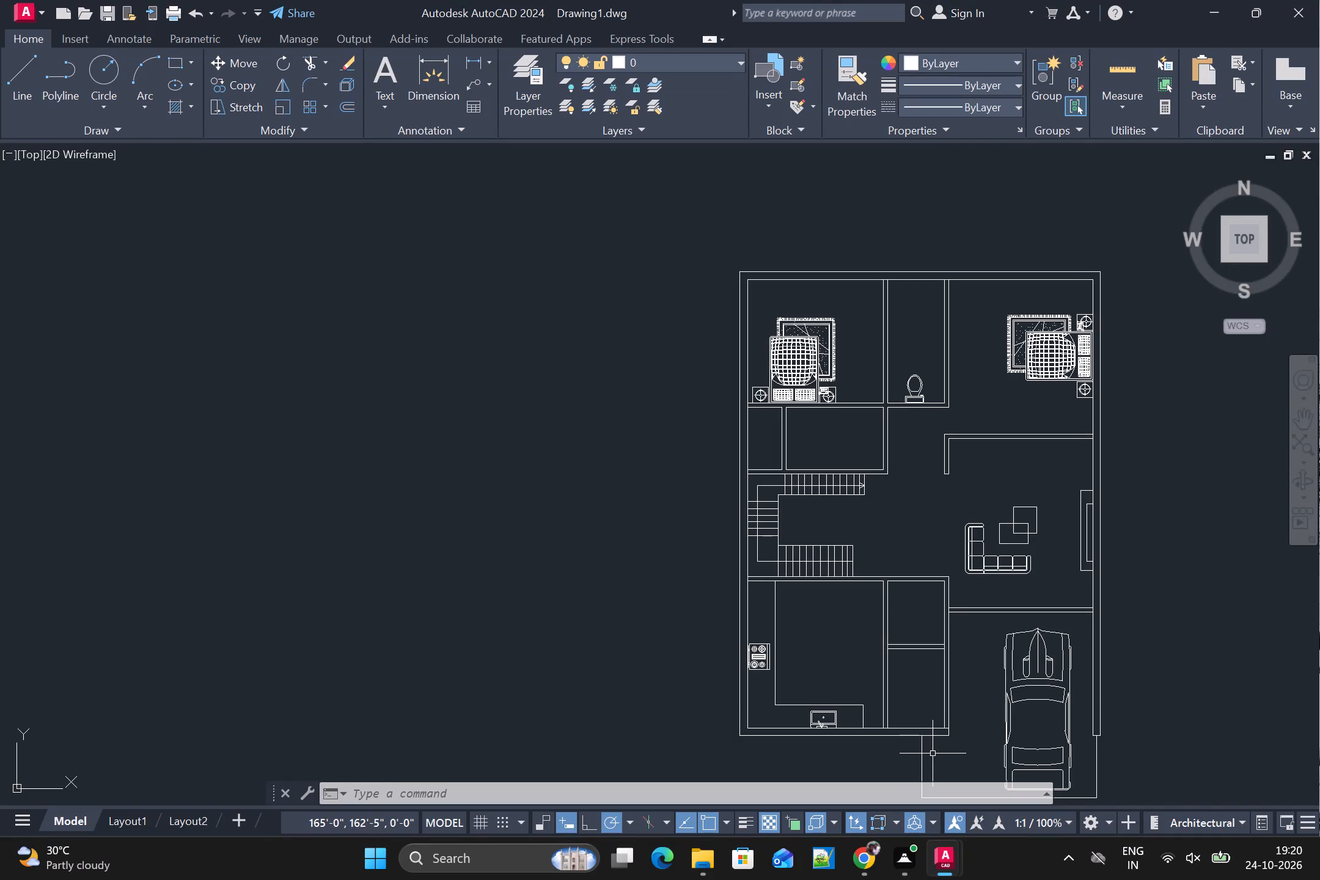
Trim the overlapping wall lines where the two small southern rooms' east and west walls meet the south outer wall.
{"action": "key", "text": "Escape"}
{"action": "type", "text": "TR"}
{"action": "key", "text": "space"}
{"action": "scroll", "coordinate": [1043, 723], "scroll_direction": "up", "scroll_amount": 2}
{"action": "scroll", "coordinate": [922, 690], "scroll_direction": "down", "scroll_amount": 1}
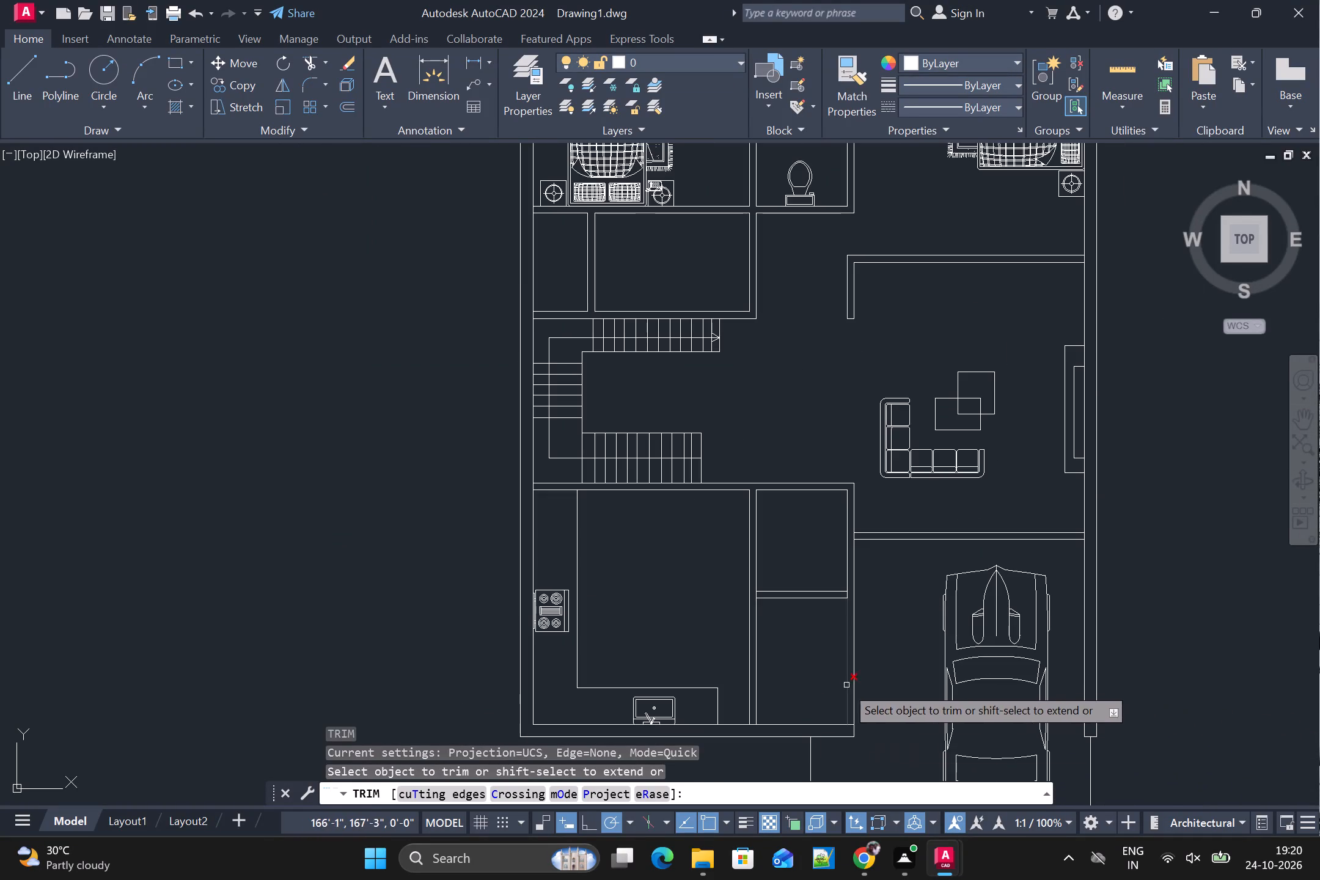
{"action": "scroll", "coordinate": [798, 749], "scroll_direction": "up", "scroll_amount": 1}
{"action": "scroll", "coordinate": [907, 689], "scroll_direction": "up", "scroll_amount": 1}
{"action": "left_click_drag", "start_coordinate": [865, 721], "coordinate": [865, 732]}
{"action": "scroll", "coordinate": [869, 733], "scroll_direction": "down", "scroll_amount": 2}
{"action": "scroll", "coordinate": [779, 723], "scroll_direction": "up", "scroll_amount": 1}
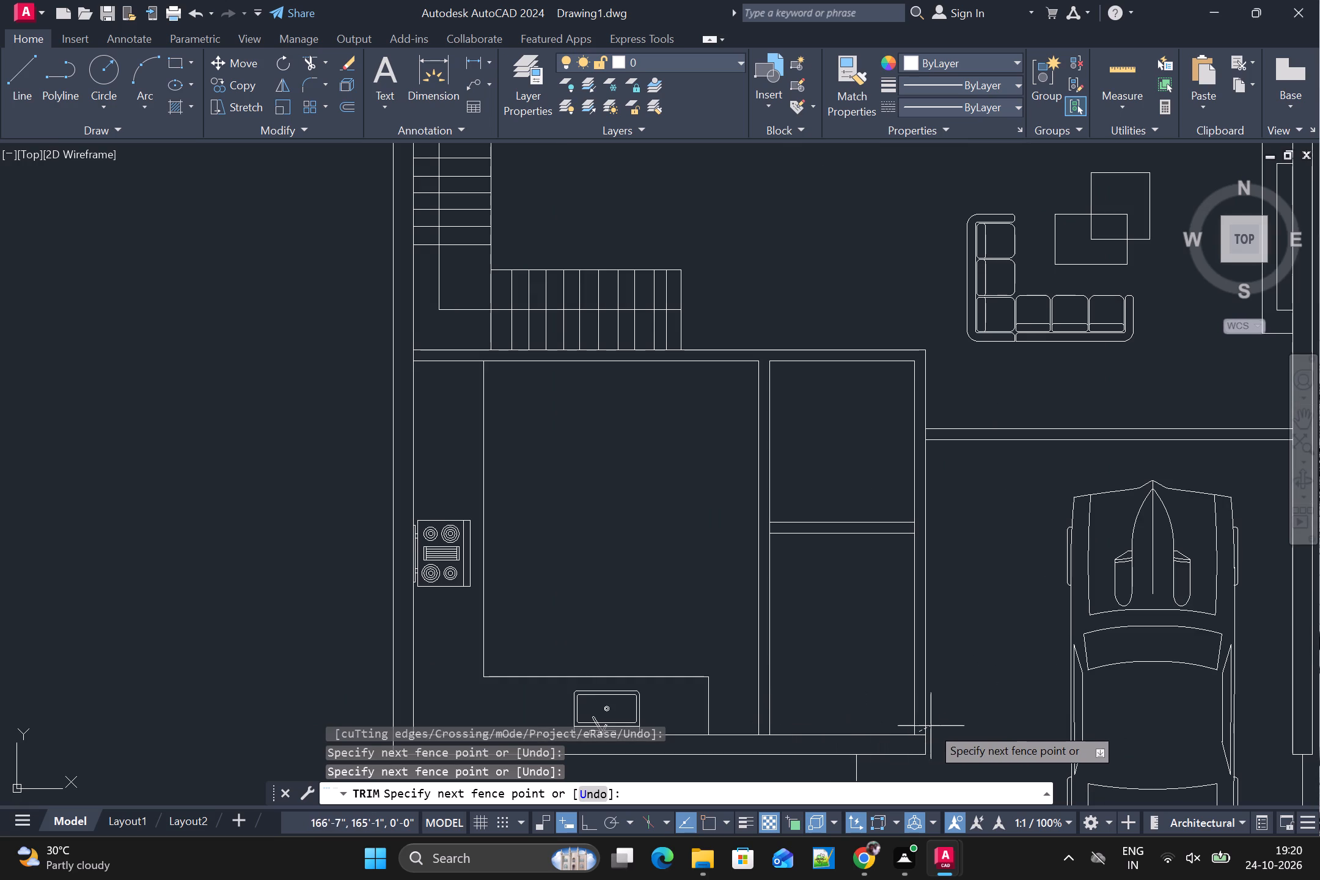
{"action": "scroll", "coordinate": [917, 746], "scroll_direction": "up", "scroll_amount": 2}
{"action": "left_click", "coordinate": [917, 746]}
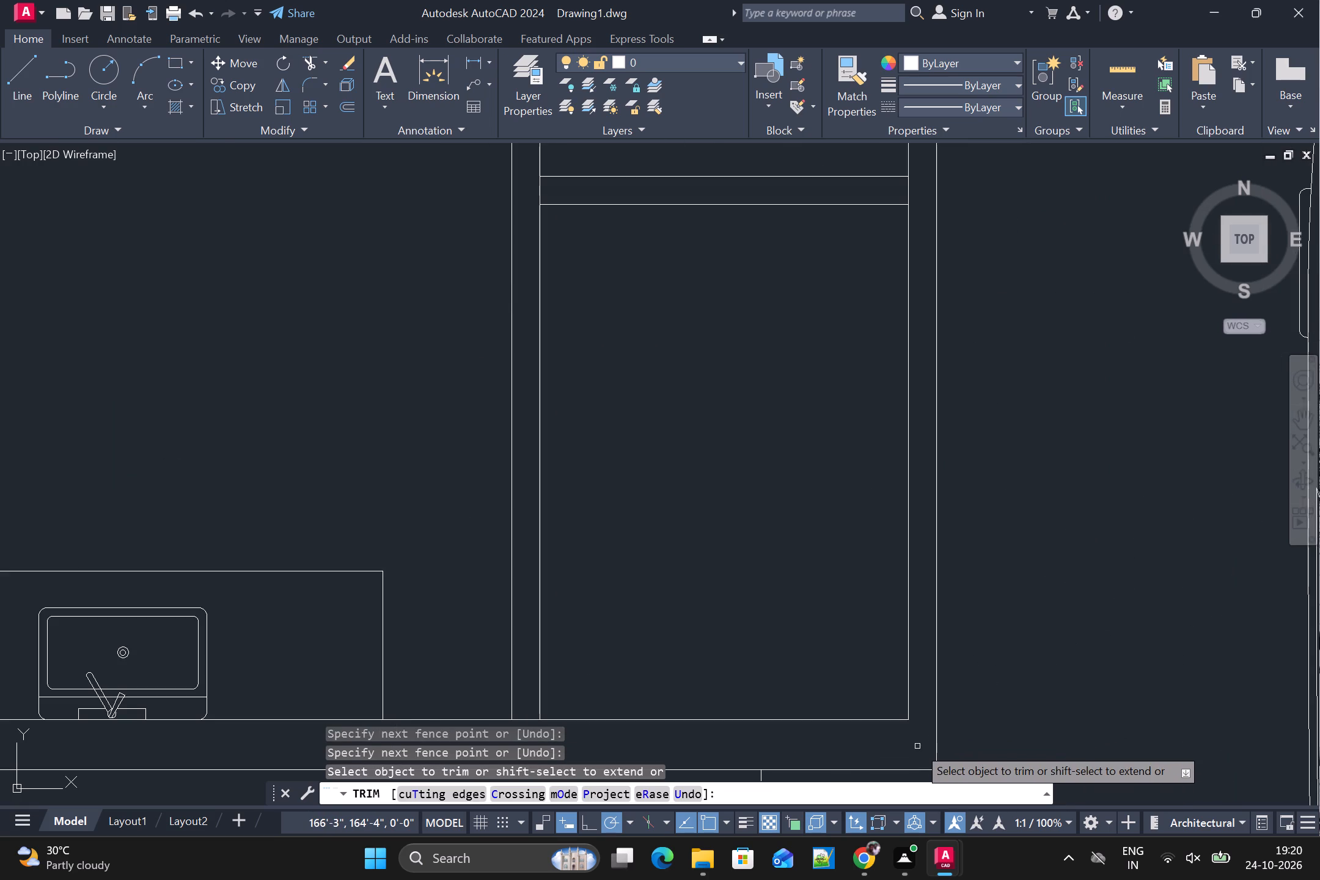
{"action": "scroll", "coordinate": [917, 750], "scroll_direction": "down", "scroll_amount": 2}
{"action": "scroll", "coordinate": [775, 747], "scroll_direction": "up", "scroll_amount": 2}
{"action": "left_click_drag", "start_coordinate": [759, 722], "coordinate": [755, 736]}
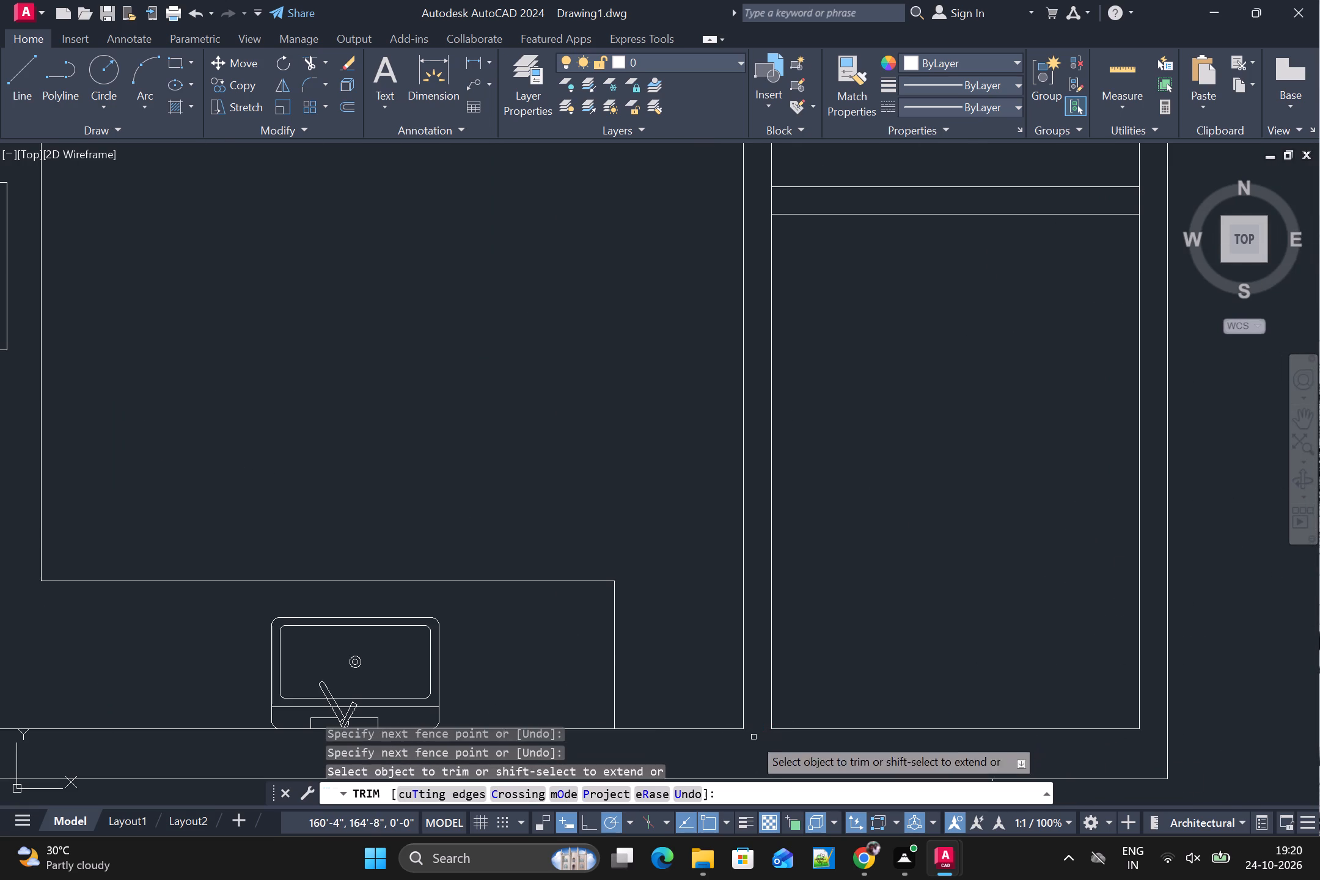
Trim the side wall lines crossing both ends of the partition between the two small rooms east of the kitchen.
{"action": "scroll", "coordinate": [763, 746], "scroll_direction": "down", "scroll_amount": 2}
{"action": "scroll", "coordinate": [774, 522], "scroll_direction": "up", "scroll_amount": 2}
{"action": "left_click_drag", "start_coordinate": [769, 543], "coordinate": [819, 551]}
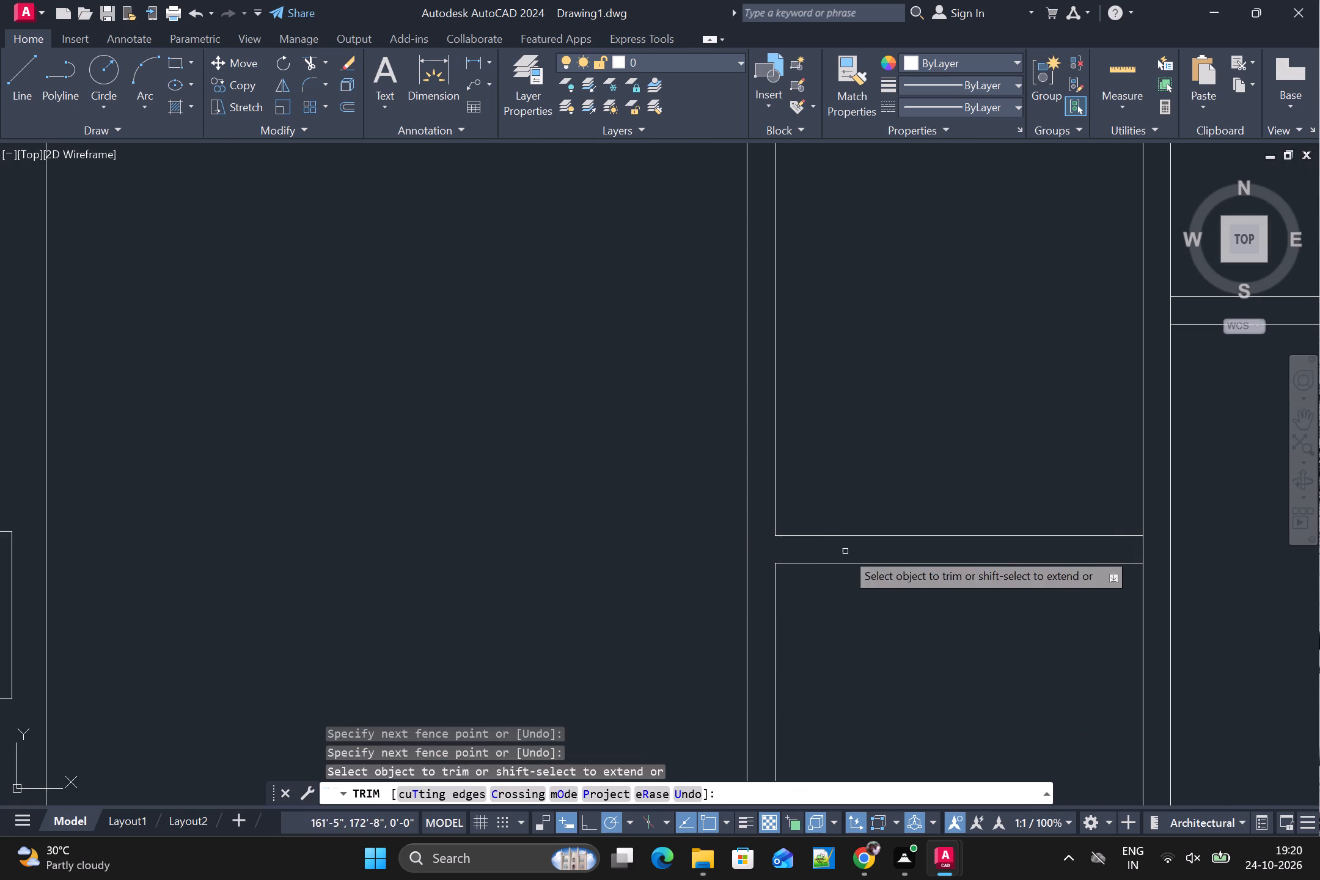
{"action": "left_click_drag", "start_coordinate": [1143, 553], "coordinate": [1142, 560]}
{"action": "scroll", "coordinate": [1142, 567], "scroll_direction": "down", "scroll_amount": 2}
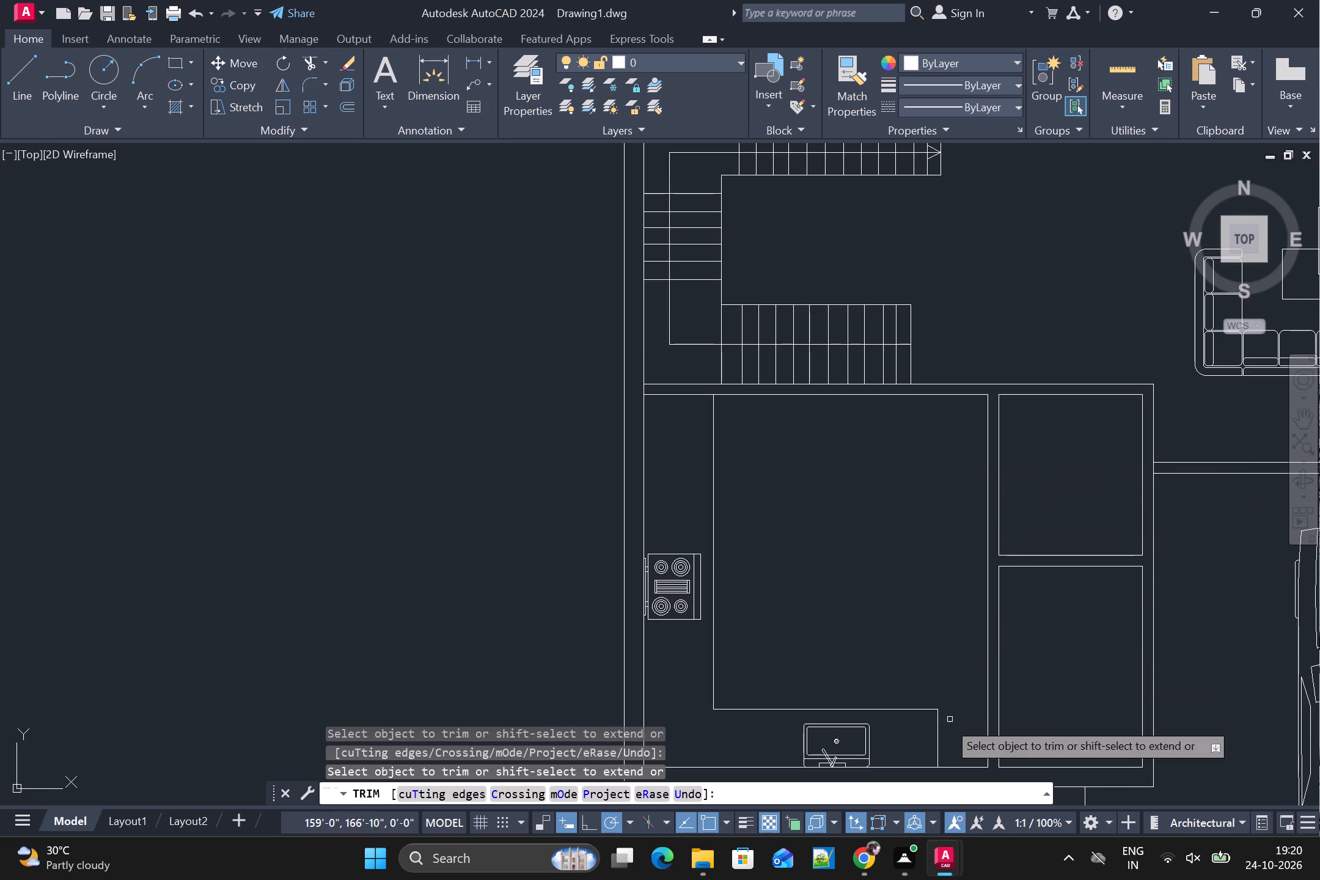
{"action": "scroll", "coordinate": [897, 729], "scroll_direction": "down", "scroll_amount": 2}
{"action": "scroll", "coordinate": [956, 662], "scroll_direction": "up", "scroll_amount": 2}
{"action": "middle_click_drag", "start_coordinate": [941, 679], "coordinate": [1004, 530]}
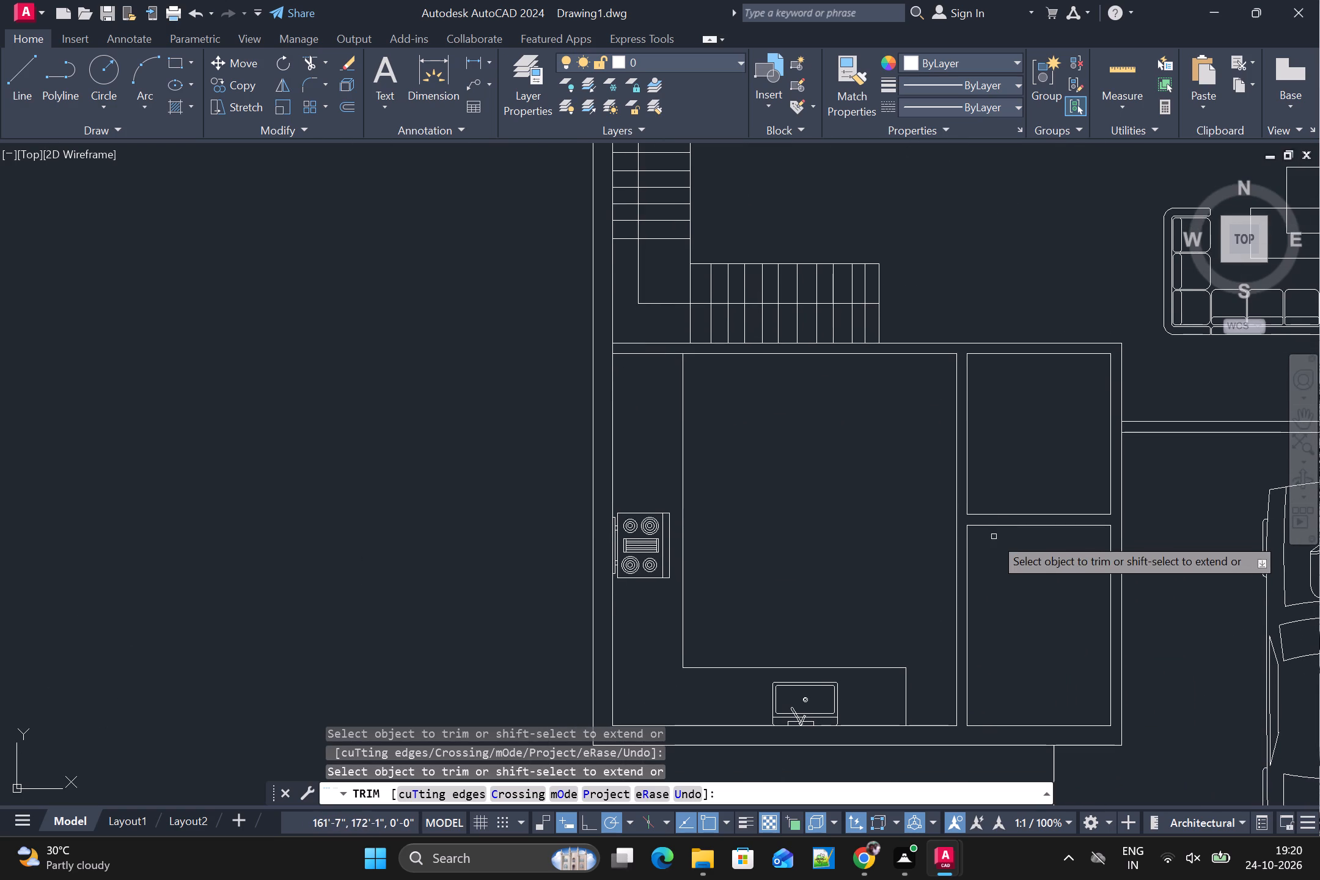
Switch from the floor plan drawing to another open window.
{"action": "key", "text": "alt+Tab"}
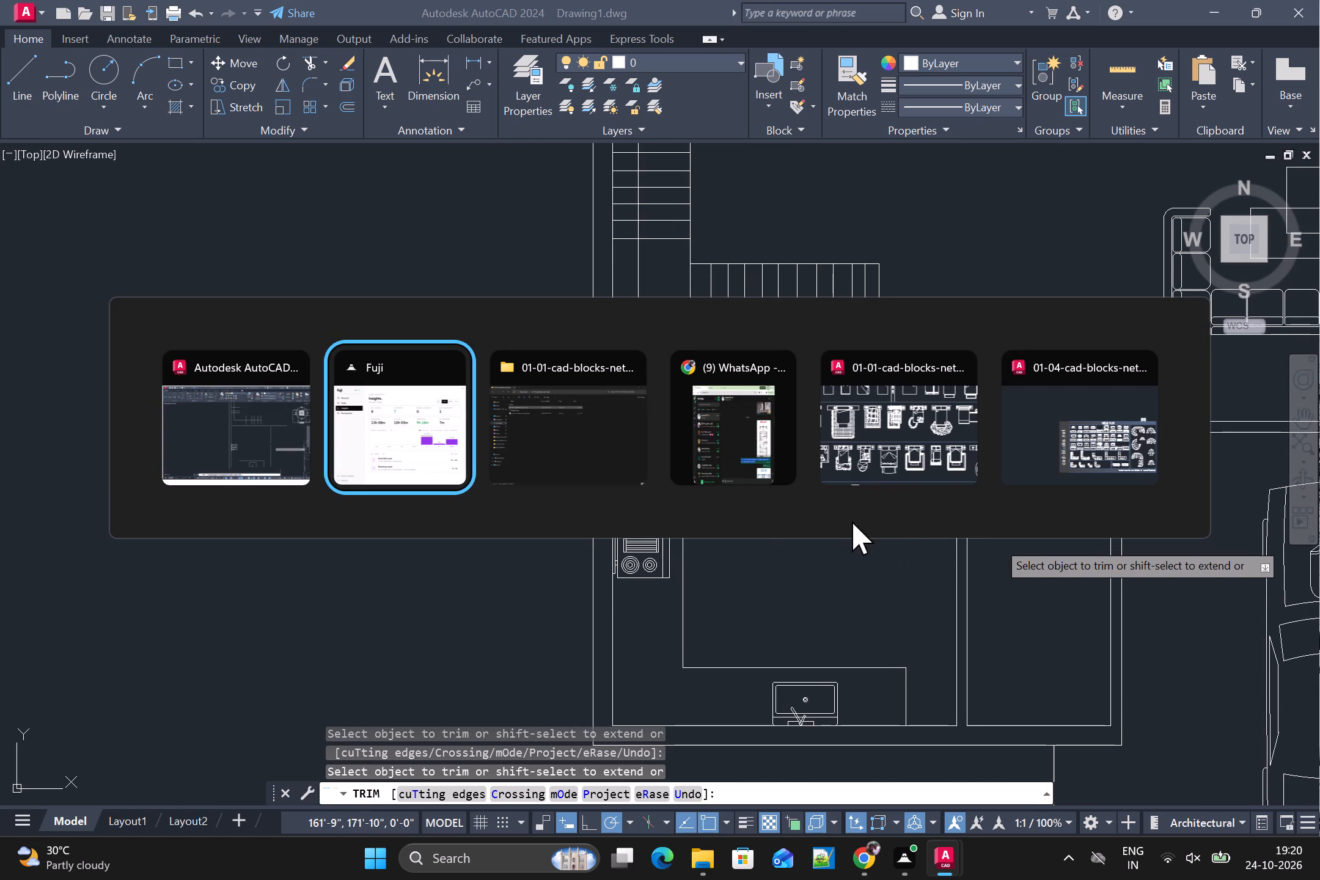
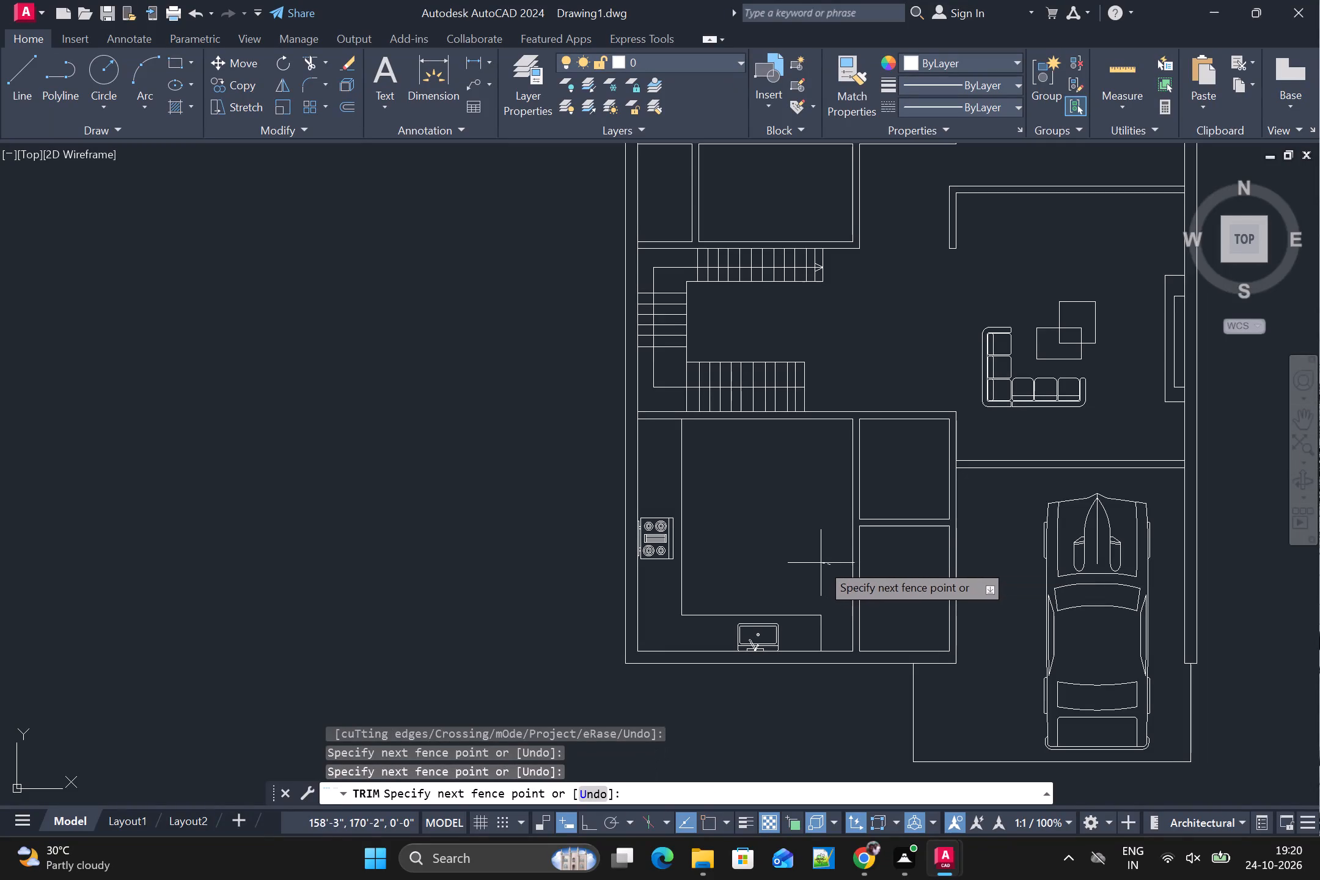
Examine the wall junctions across the whole floor plan for leftover overlapping lines.
{"action": "middle_click_drag", "start_coordinate": [807, 557], "coordinate": [853, 570]}
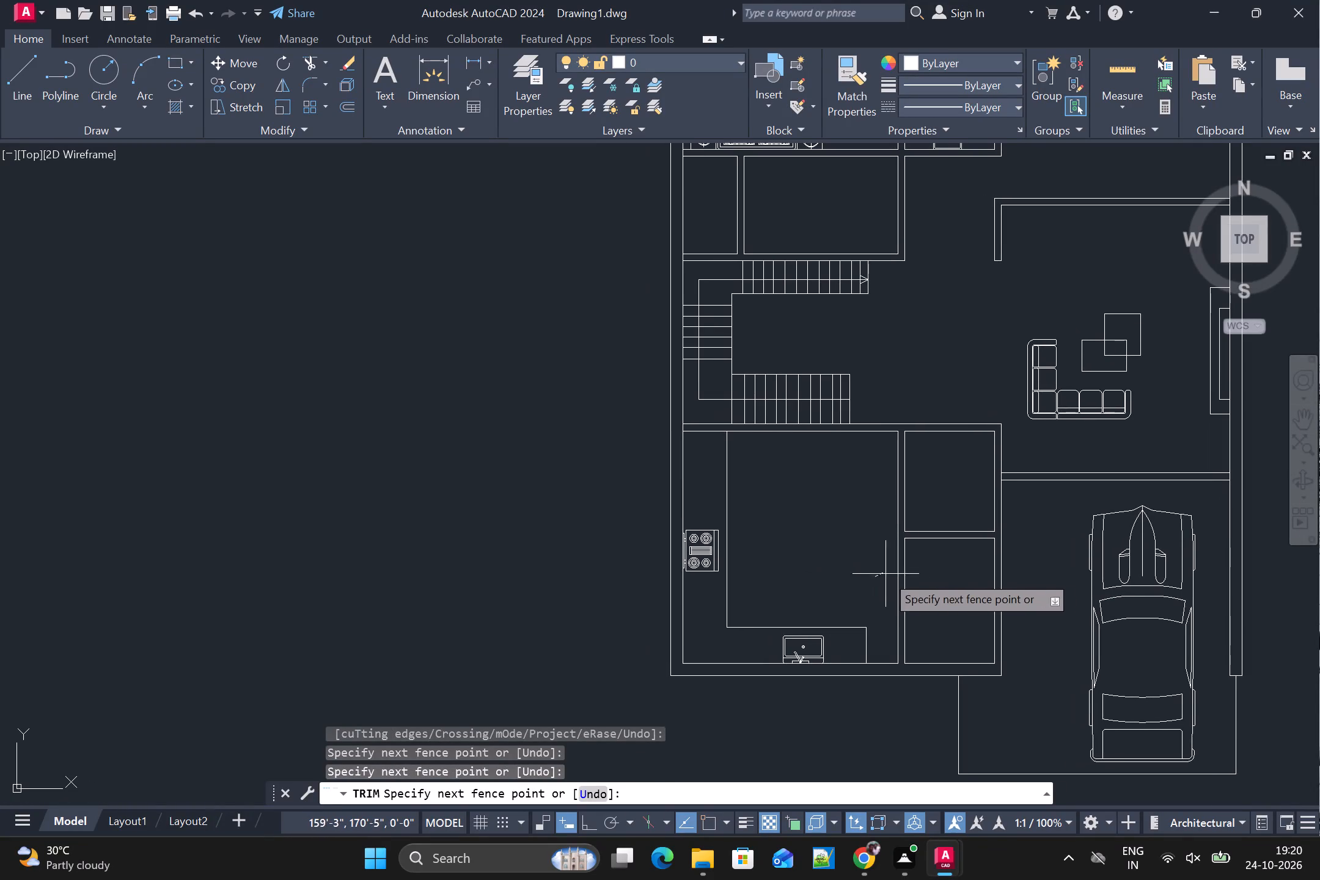
{"action": "key", "text": "Escape"}
{"action": "key", "text": "space"}
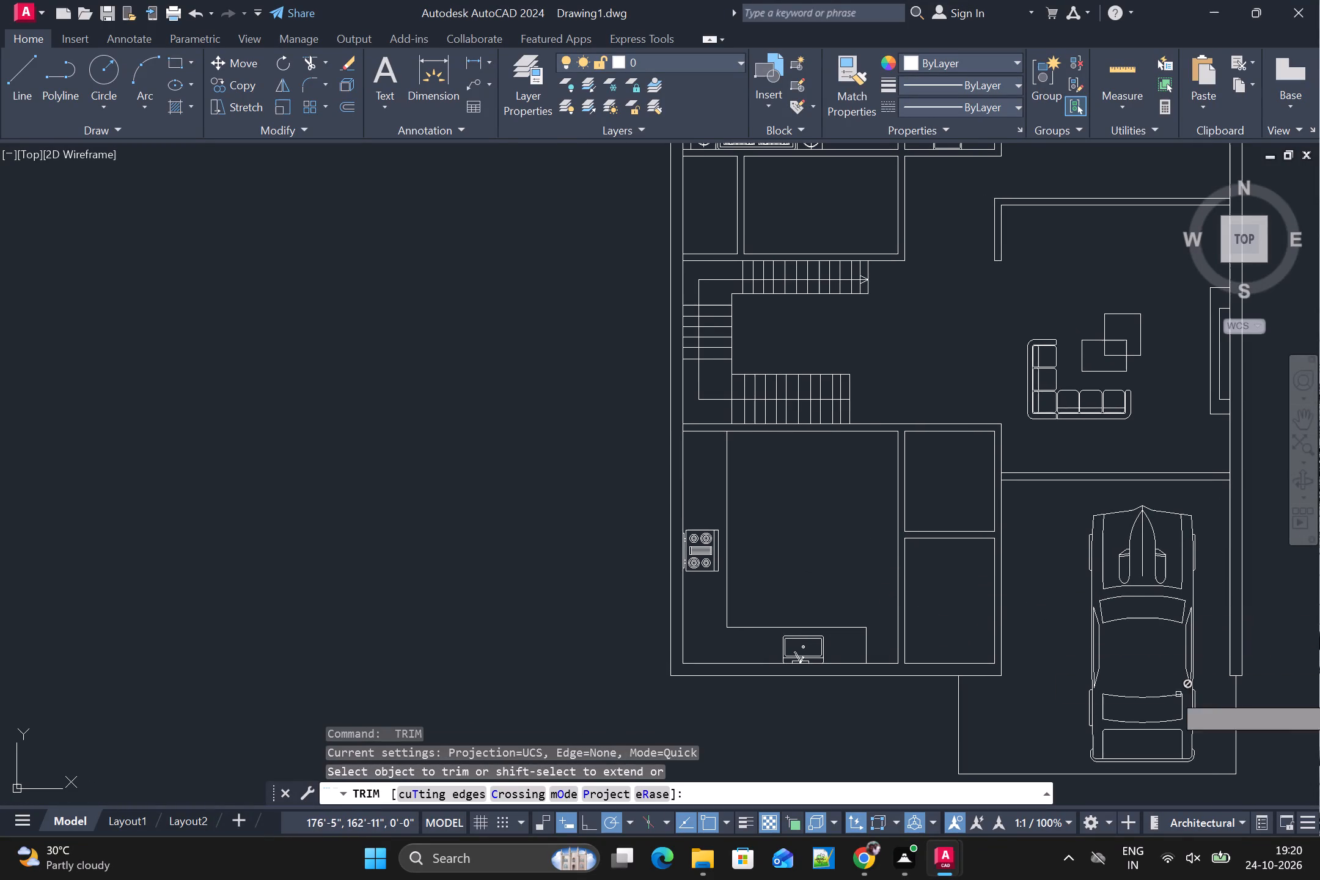
{"action": "scroll", "coordinate": [1188, 529], "scroll_direction": "down", "scroll_amount": 1}
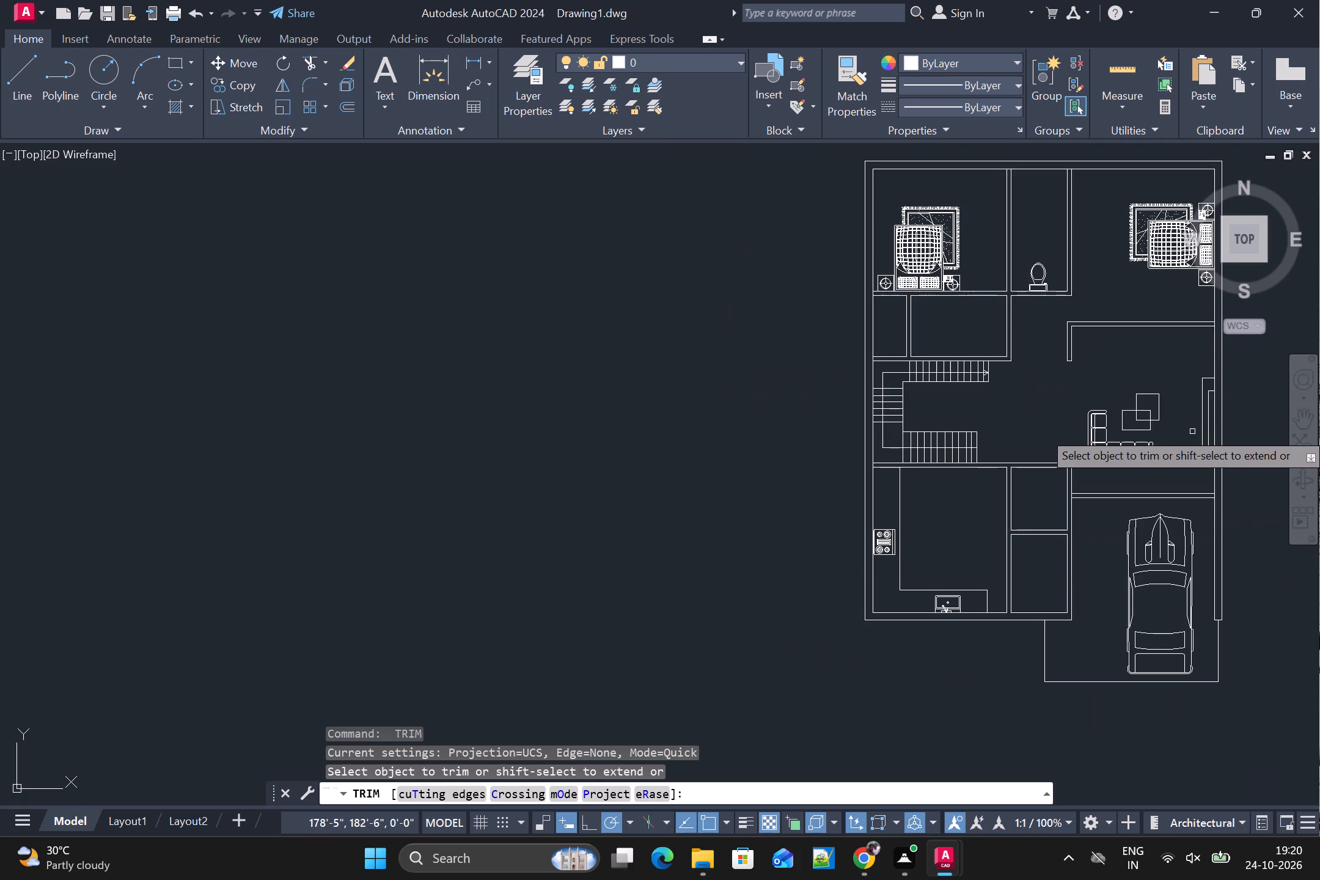
{"action": "scroll", "coordinate": [1151, 412], "scroll_direction": "up", "scroll_amount": 1}
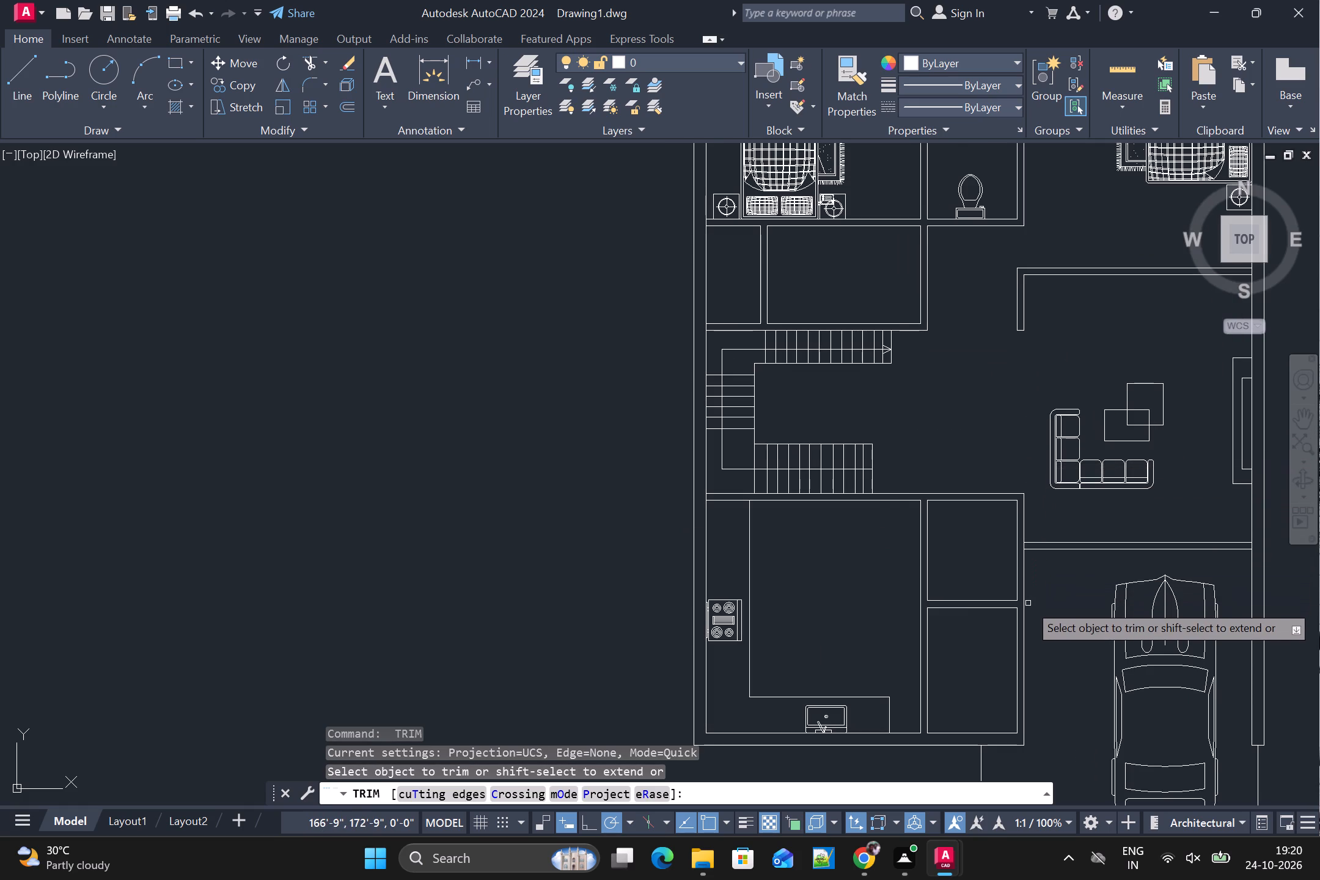
{"action": "scroll", "coordinate": [1029, 603], "scroll_direction": "down", "scroll_amount": 1}
{"action": "scroll", "coordinate": [965, 433], "scroll_direction": "up", "scroll_amount": 1}
{"action": "middle_click_drag", "start_coordinate": [987, 487], "coordinate": [953, 574]}
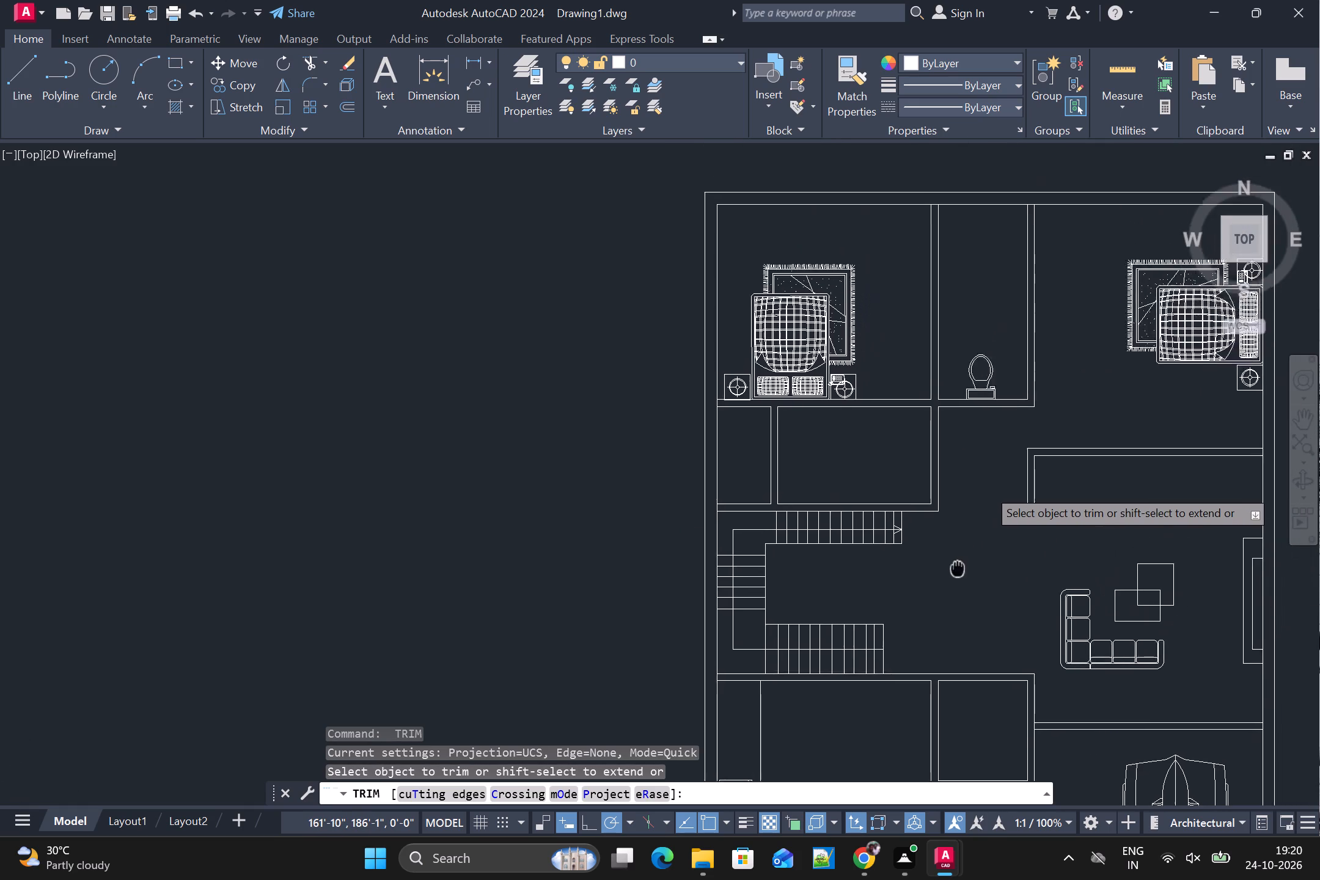
{"action": "middle_click_drag", "start_coordinate": [953, 574], "coordinate": [906, 651]}
{"action": "scroll", "coordinate": [903, 646], "scroll_direction": "down", "scroll_amount": 1}
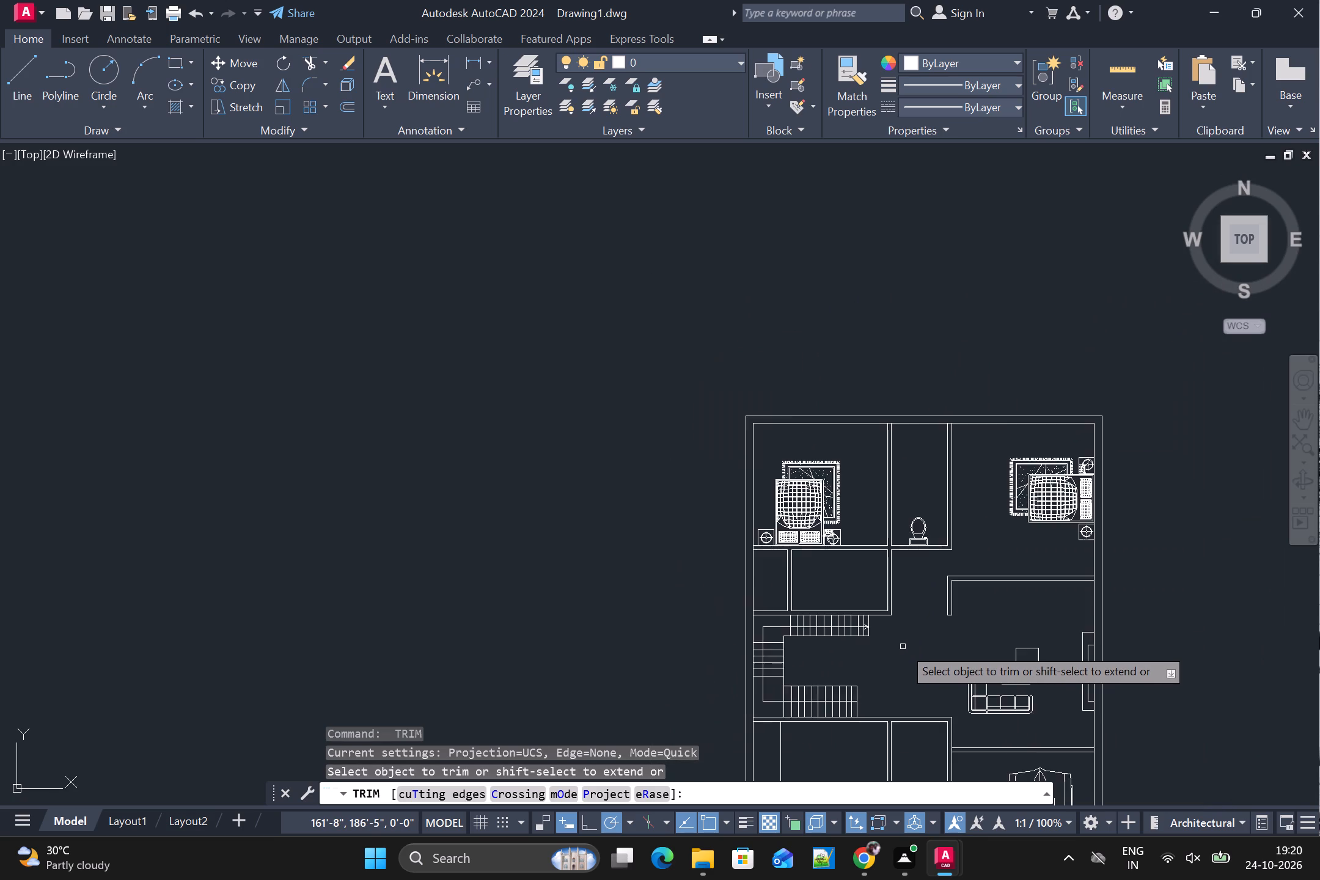
{"action": "scroll", "coordinate": [917, 651], "scroll_direction": "up", "scroll_amount": 1}
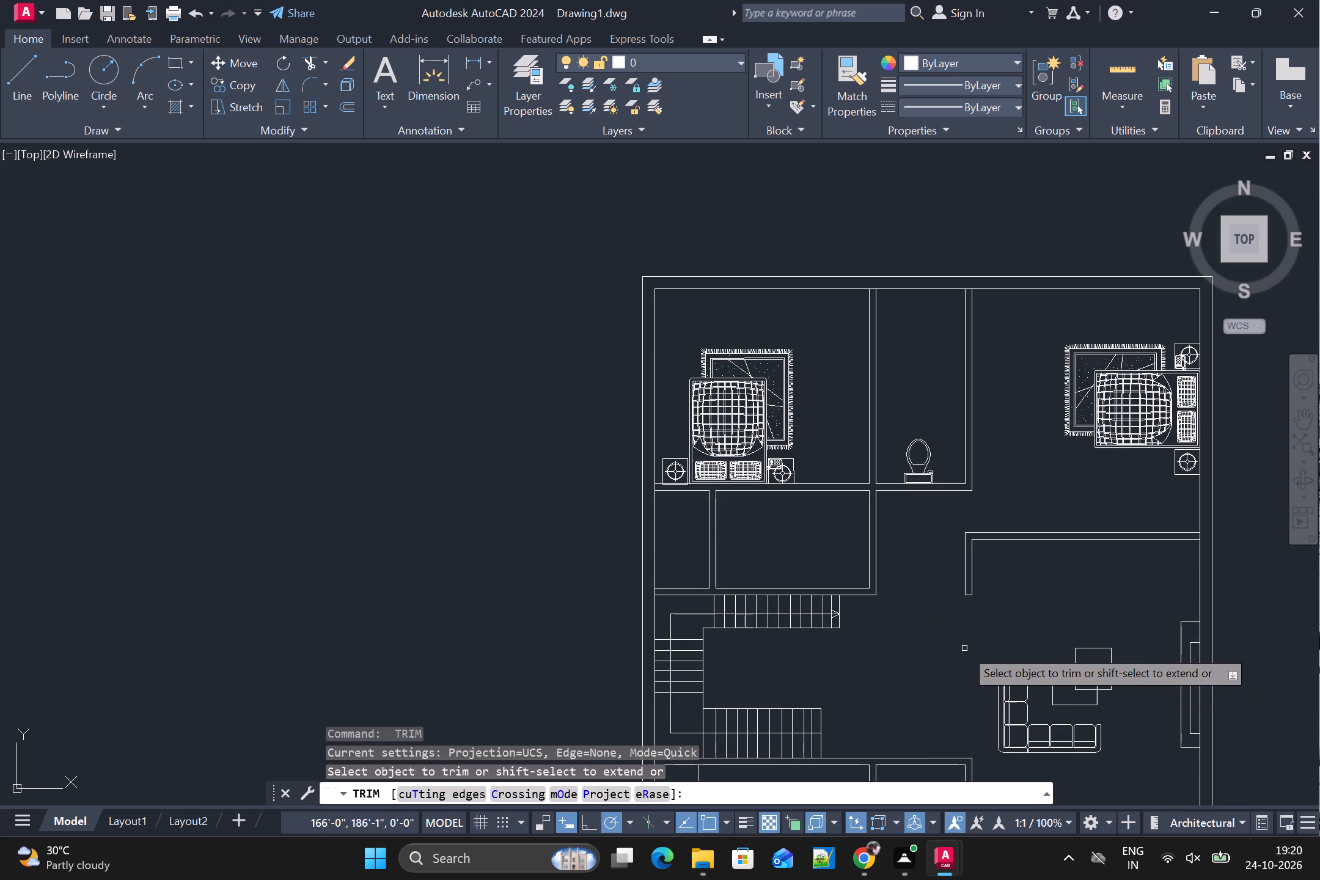
{"action": "middle_click_drag", "start_coordinate": [957, 661], "coordinate": [949, 482]}
{"action": "scroll", "coordinate": [963, 465], "scroll_direction": "down", "scroll_amount": 1}
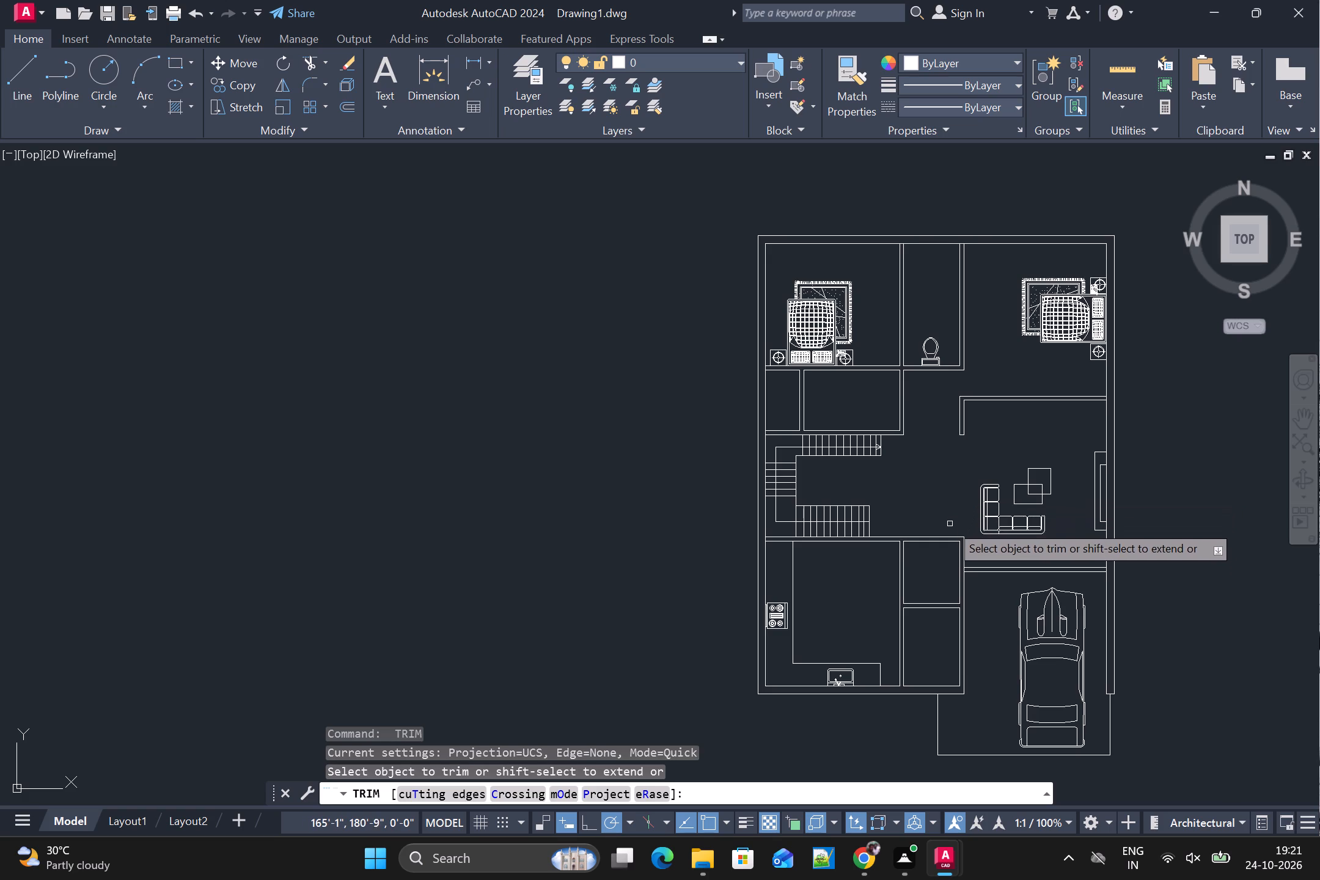
{"action": "scroll", "coordinate": [933, 512], "scroll_direction": "up", "scroll_amount": 1}
{"action": "scroll", "coordinate": [933, 512], "scroll_direction": "down", "scroll_amount": 1}
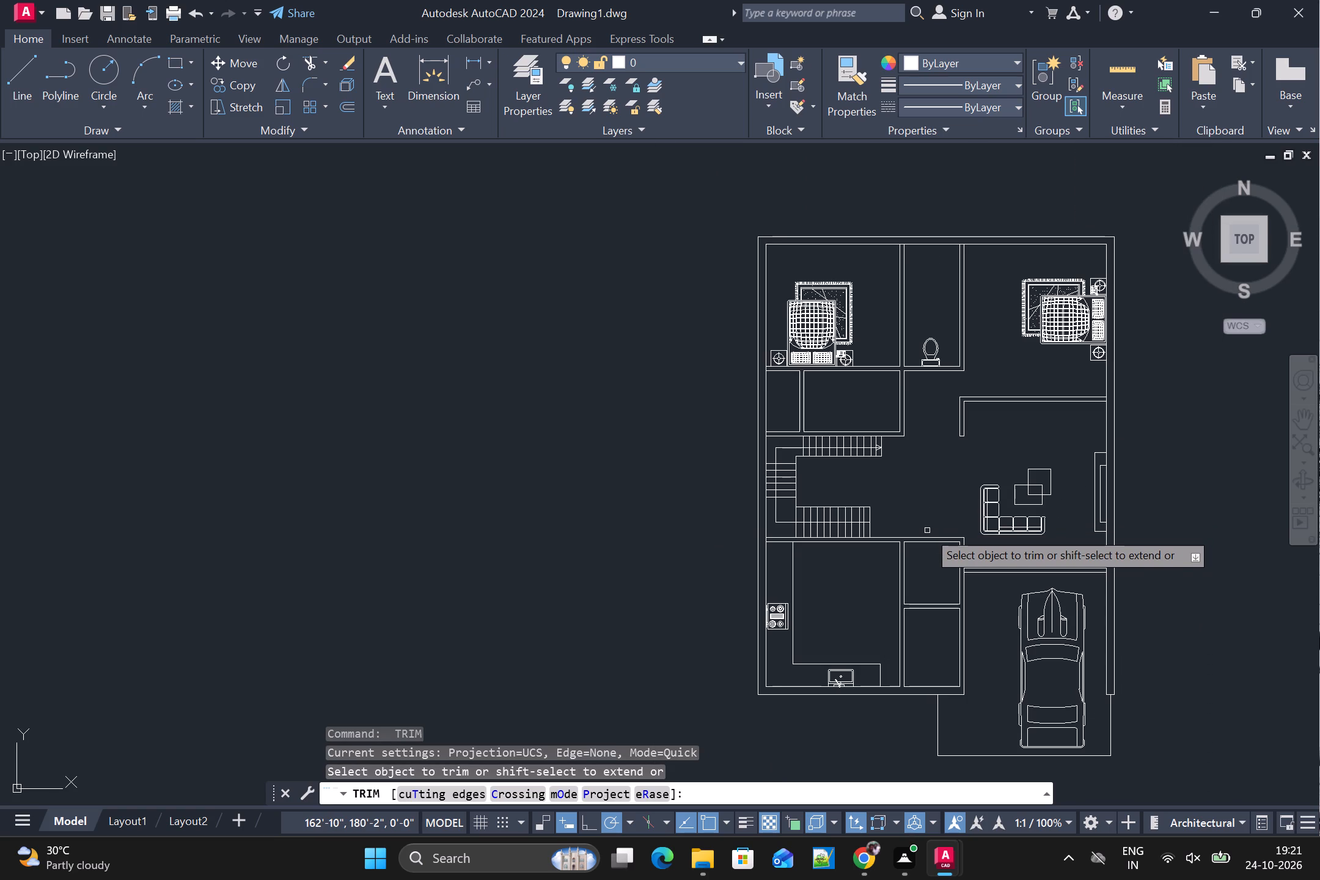
{"action": "scroll", "coordinate": [944, 505], "scroll_direction": "up", "scroll_amount": 1}
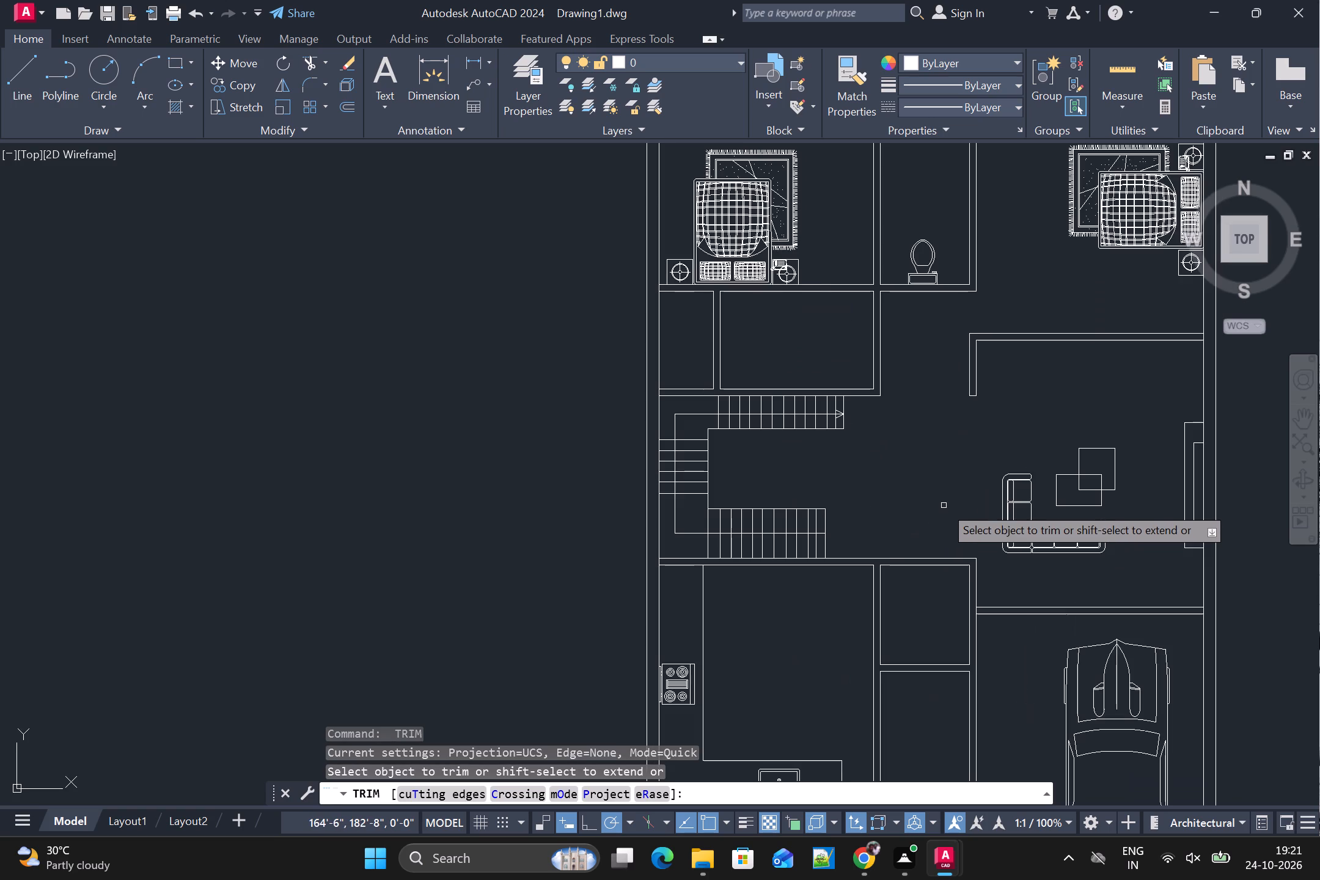
{"action": "scroll", "coordinate": [950, 505], "scroll_direction": "down", "scroll_amount": 1}
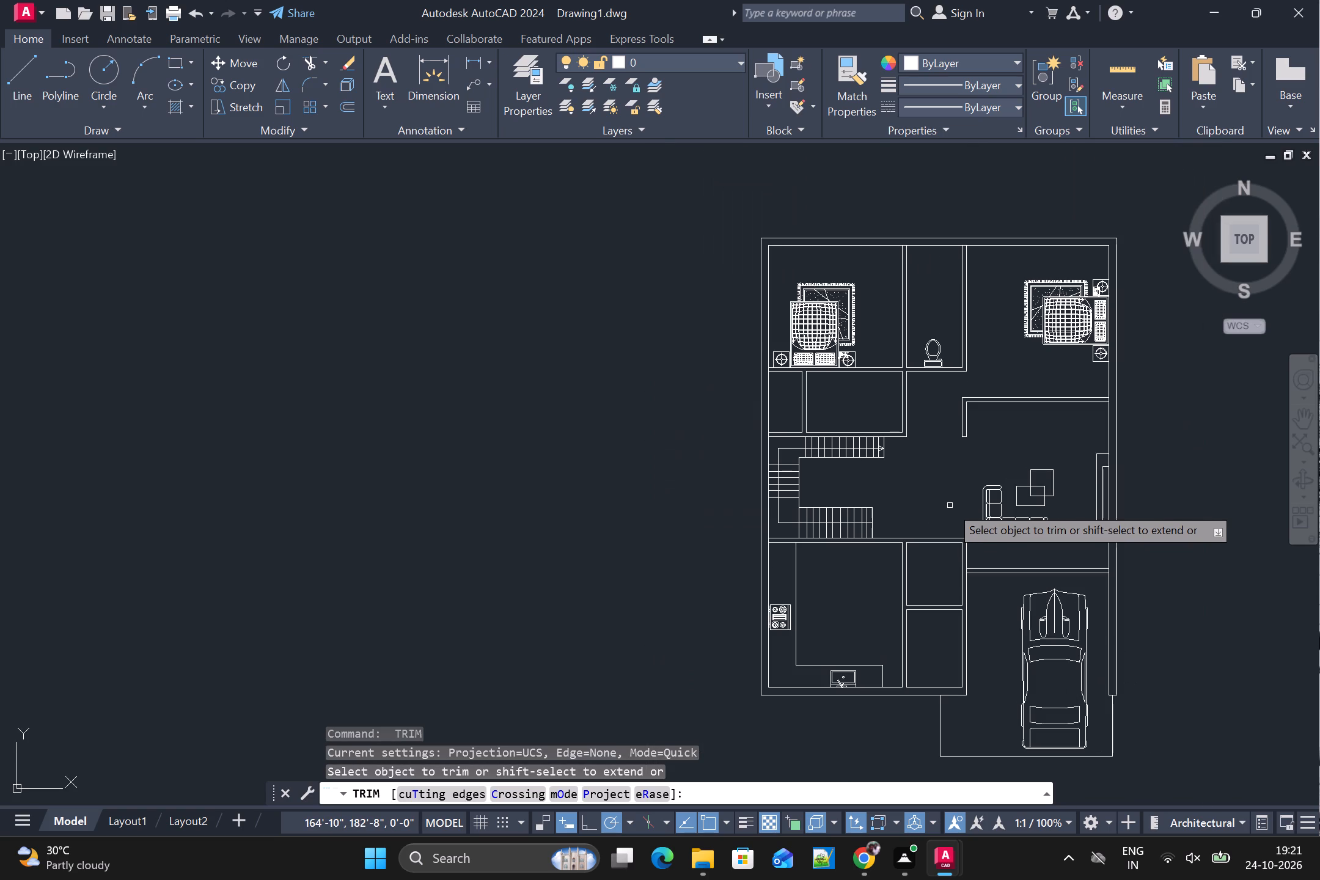
{"action": "key", "text": "Escape"}
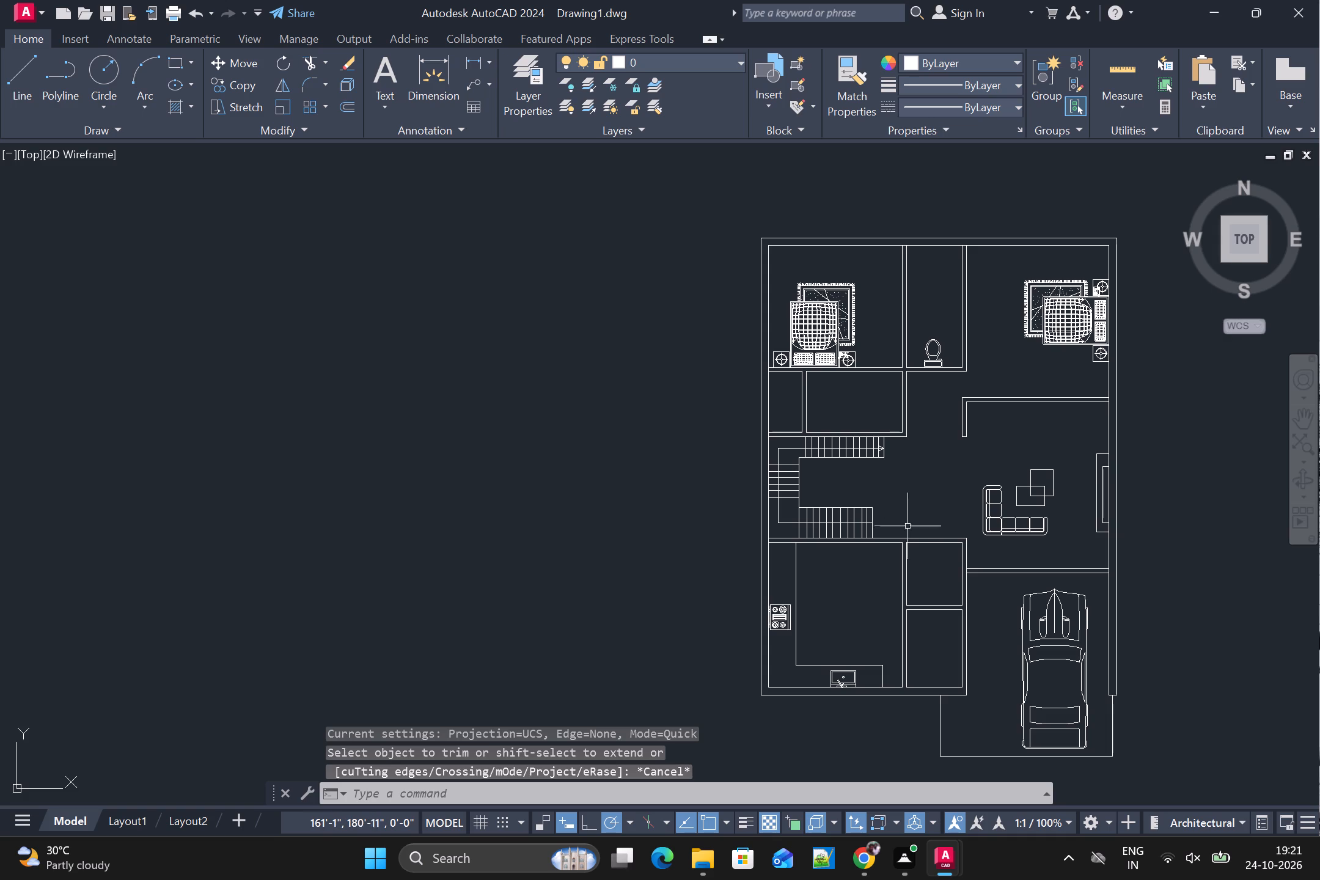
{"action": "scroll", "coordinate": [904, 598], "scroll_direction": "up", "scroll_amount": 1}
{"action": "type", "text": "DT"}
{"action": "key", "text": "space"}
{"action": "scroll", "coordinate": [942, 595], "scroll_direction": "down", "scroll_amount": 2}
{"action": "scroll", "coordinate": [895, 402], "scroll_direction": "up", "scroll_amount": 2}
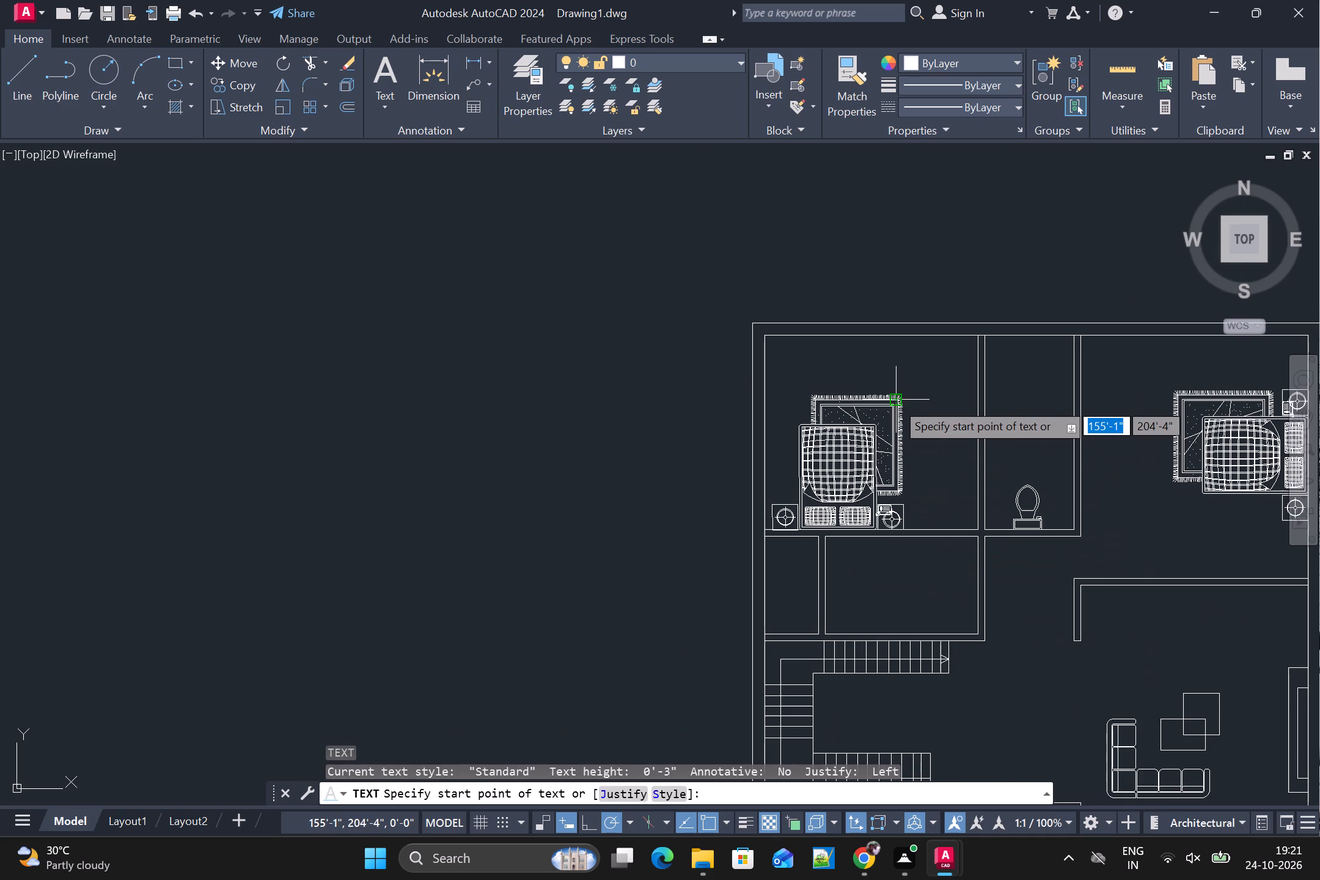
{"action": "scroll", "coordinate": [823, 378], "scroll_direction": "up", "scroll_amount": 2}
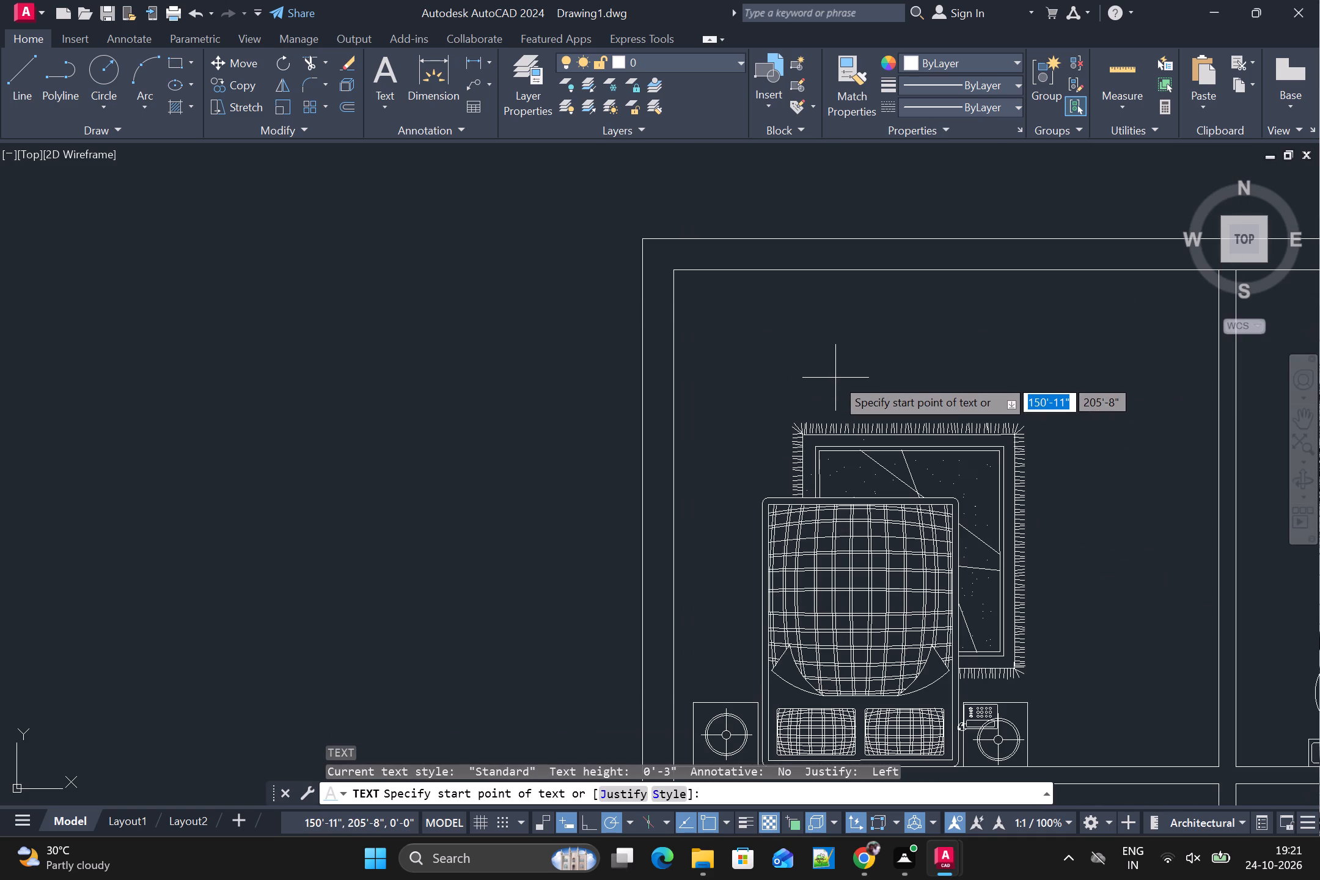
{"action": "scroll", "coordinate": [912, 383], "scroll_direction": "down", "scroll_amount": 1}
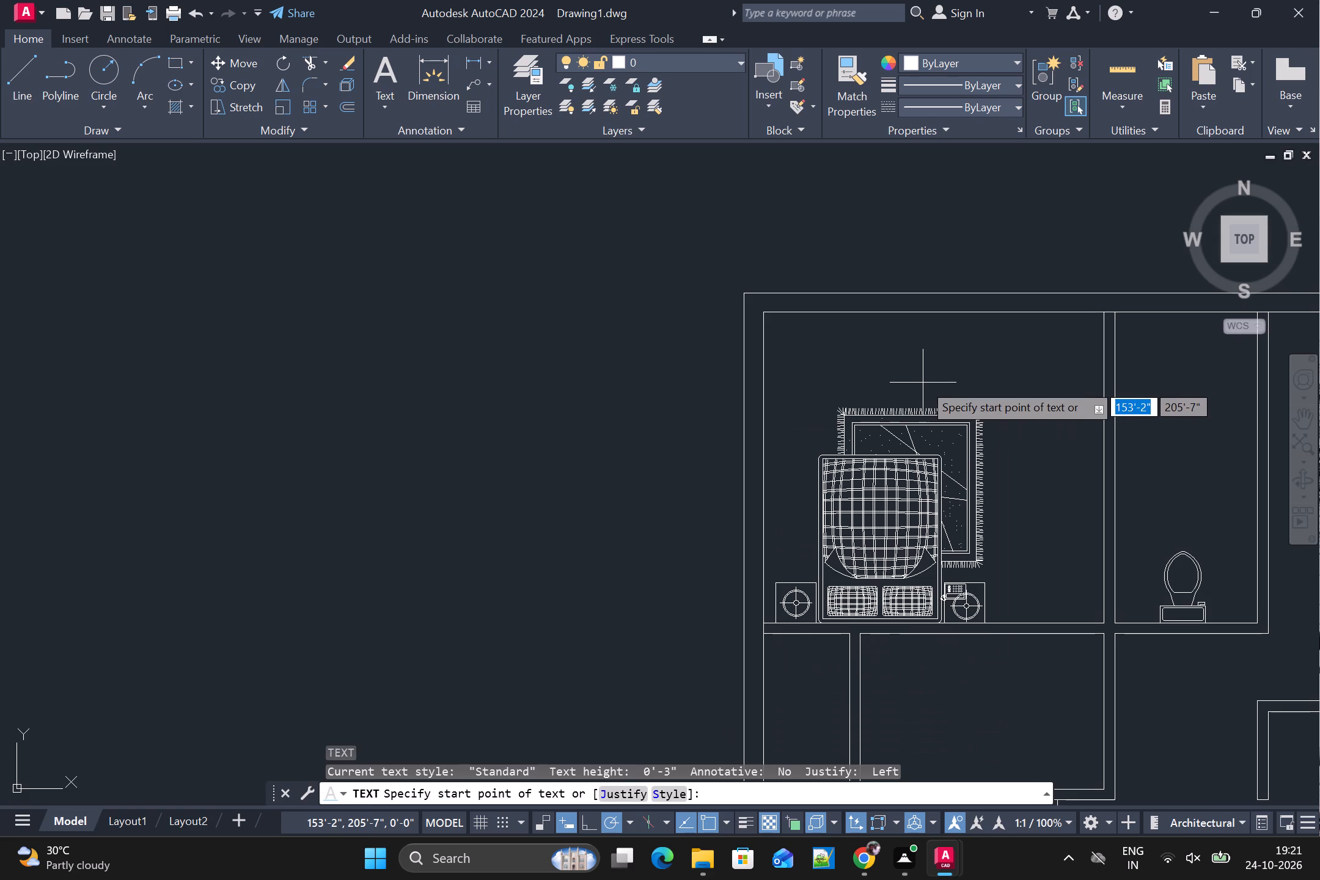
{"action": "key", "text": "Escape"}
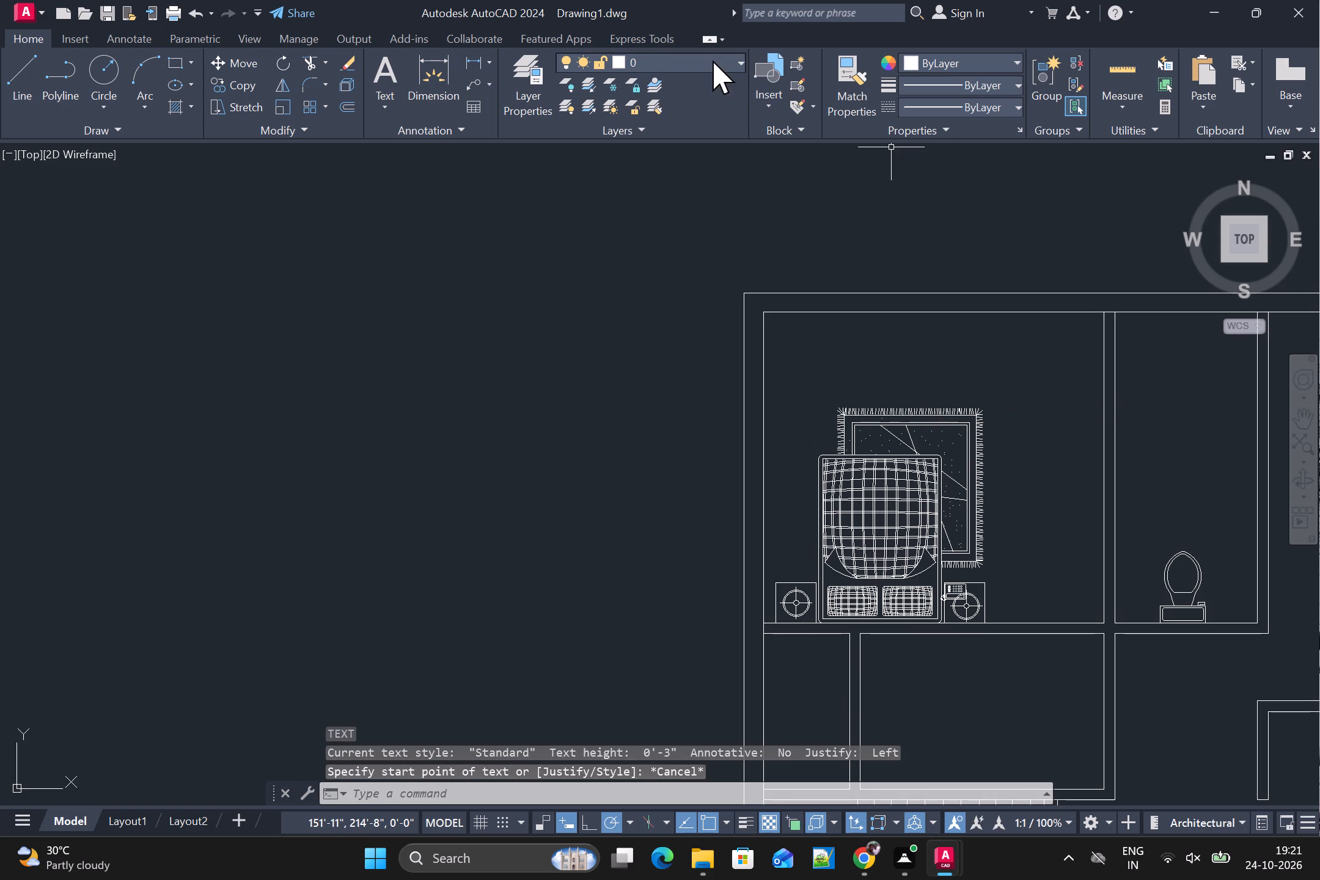
Add linear dimensions for the northwest bedroom's inside north-south length and east-west width.
{"action": "left_click", "coordinate": [475, 62]}
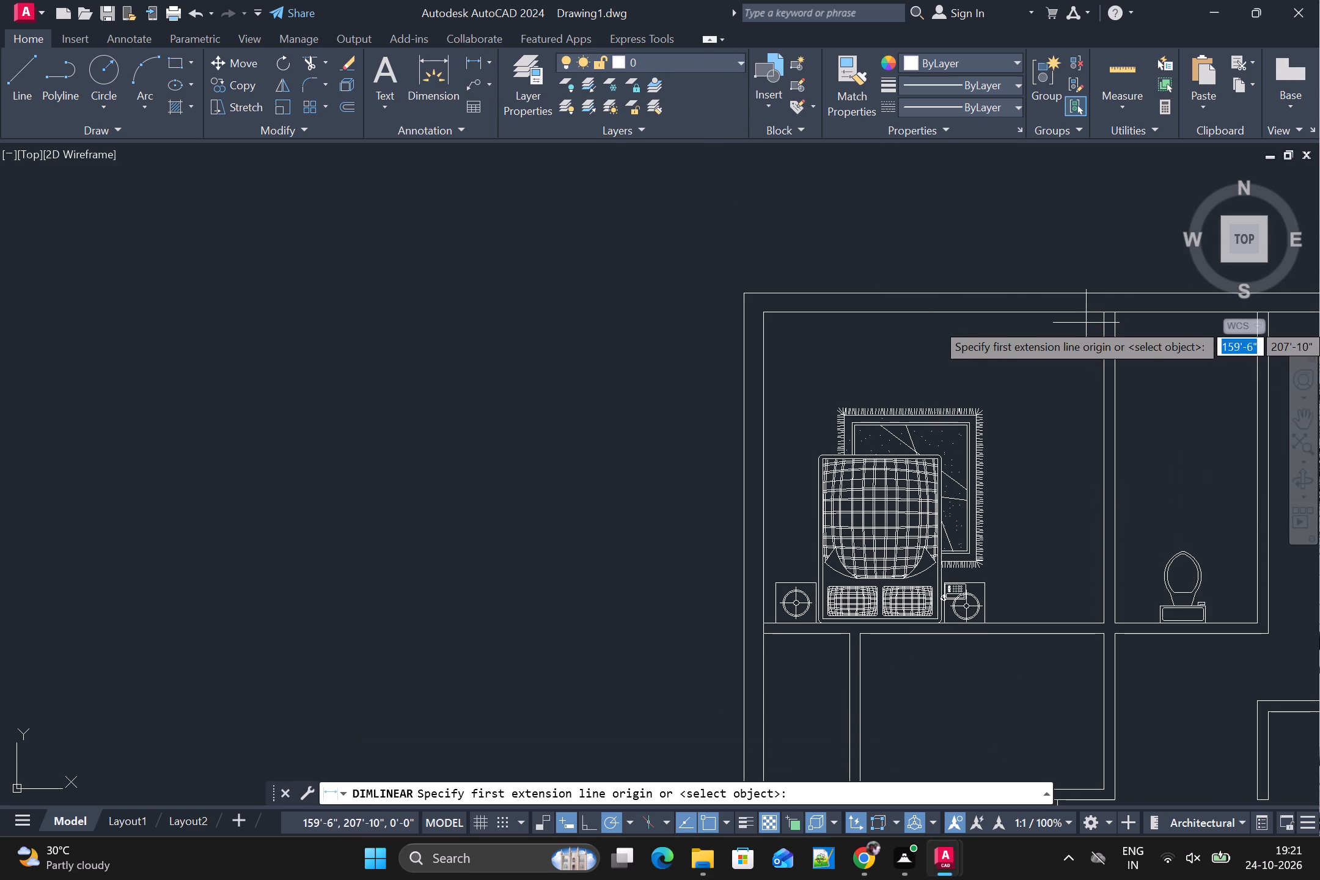
{"action": "left_click", "coordinate": [1075, 621]}
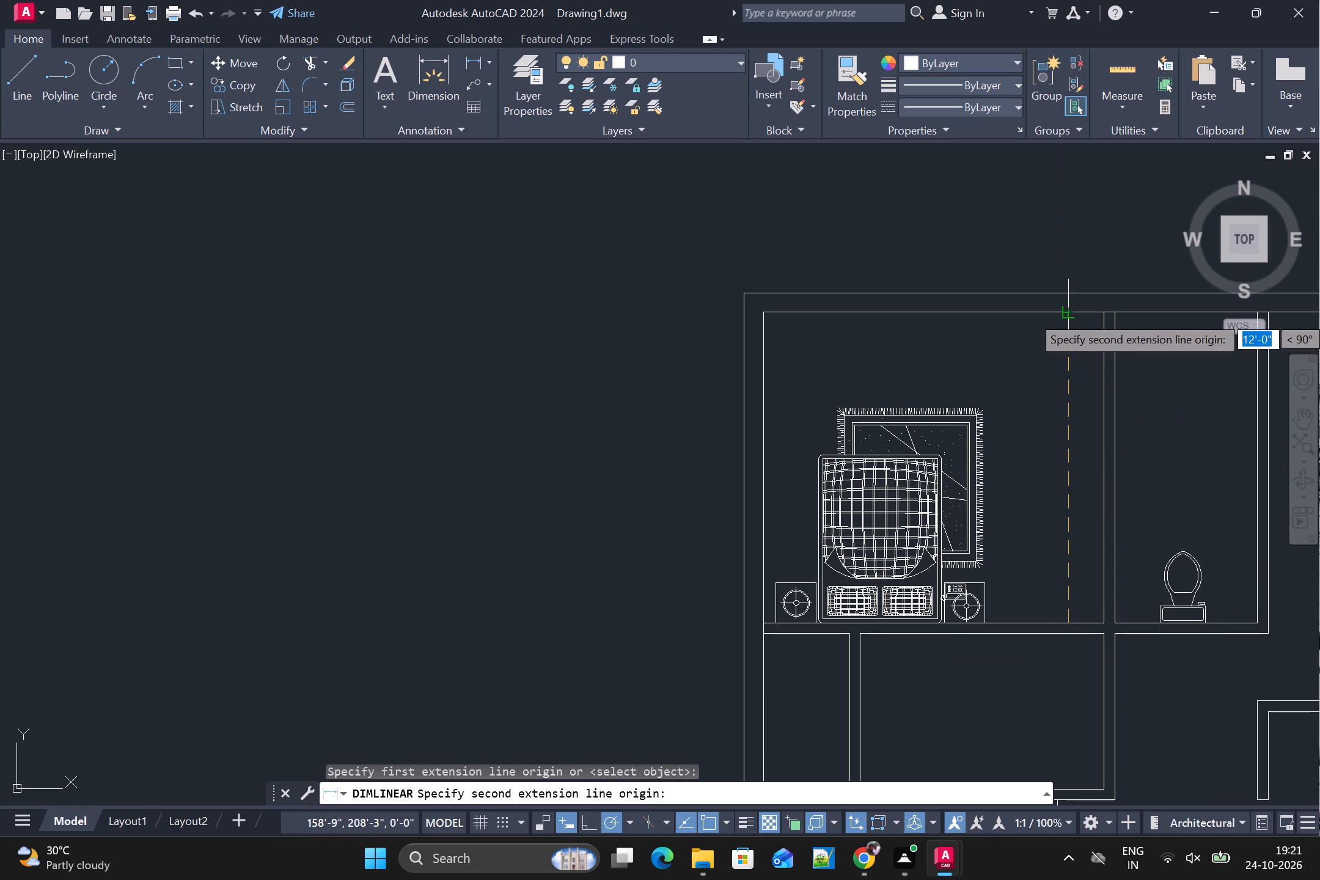
{"action": "left_click", "coordinate": [1067, 315]}
{"action": "left_click", "coordinate": [1046, 312]}
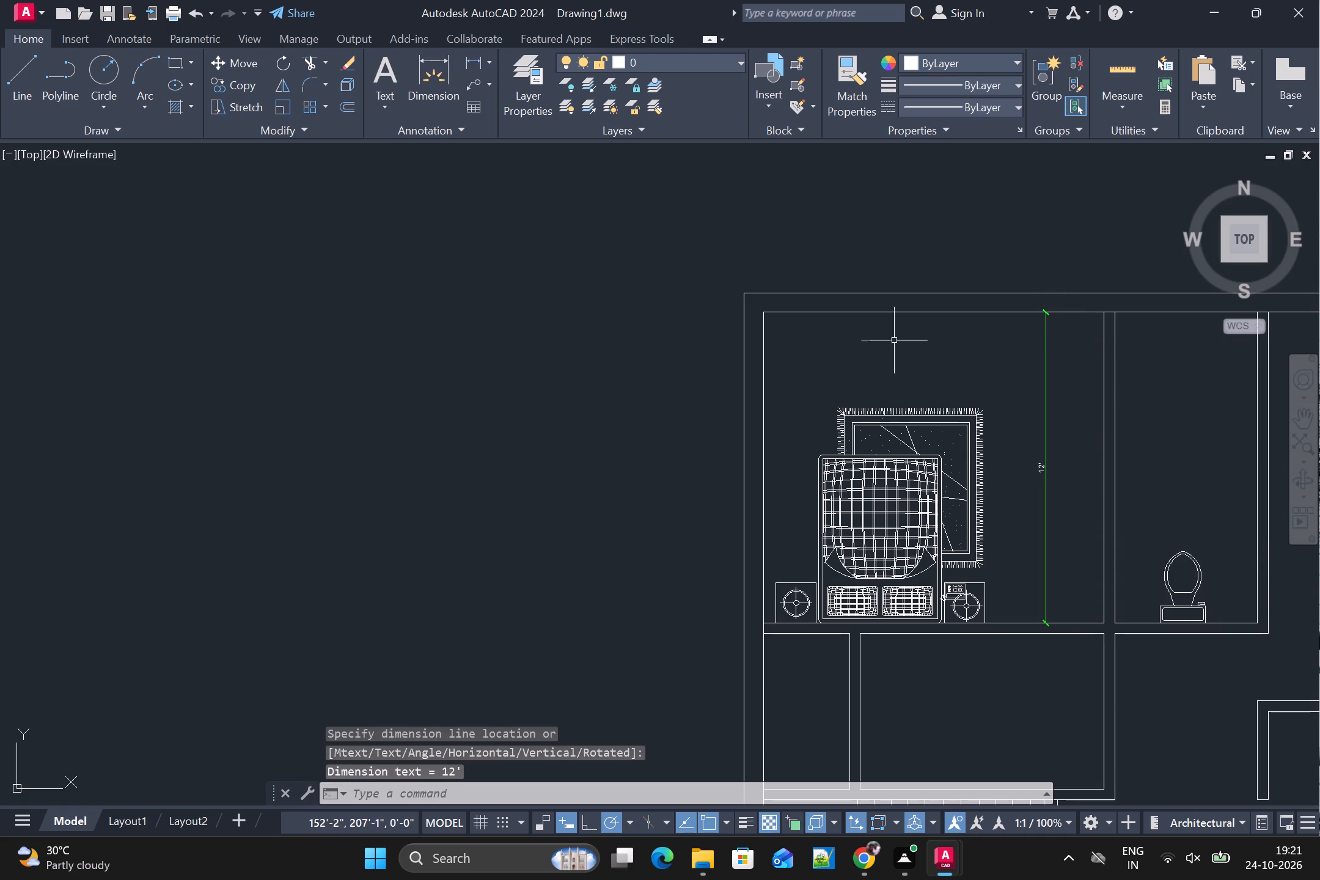
{"action": "key", "text": "space"}
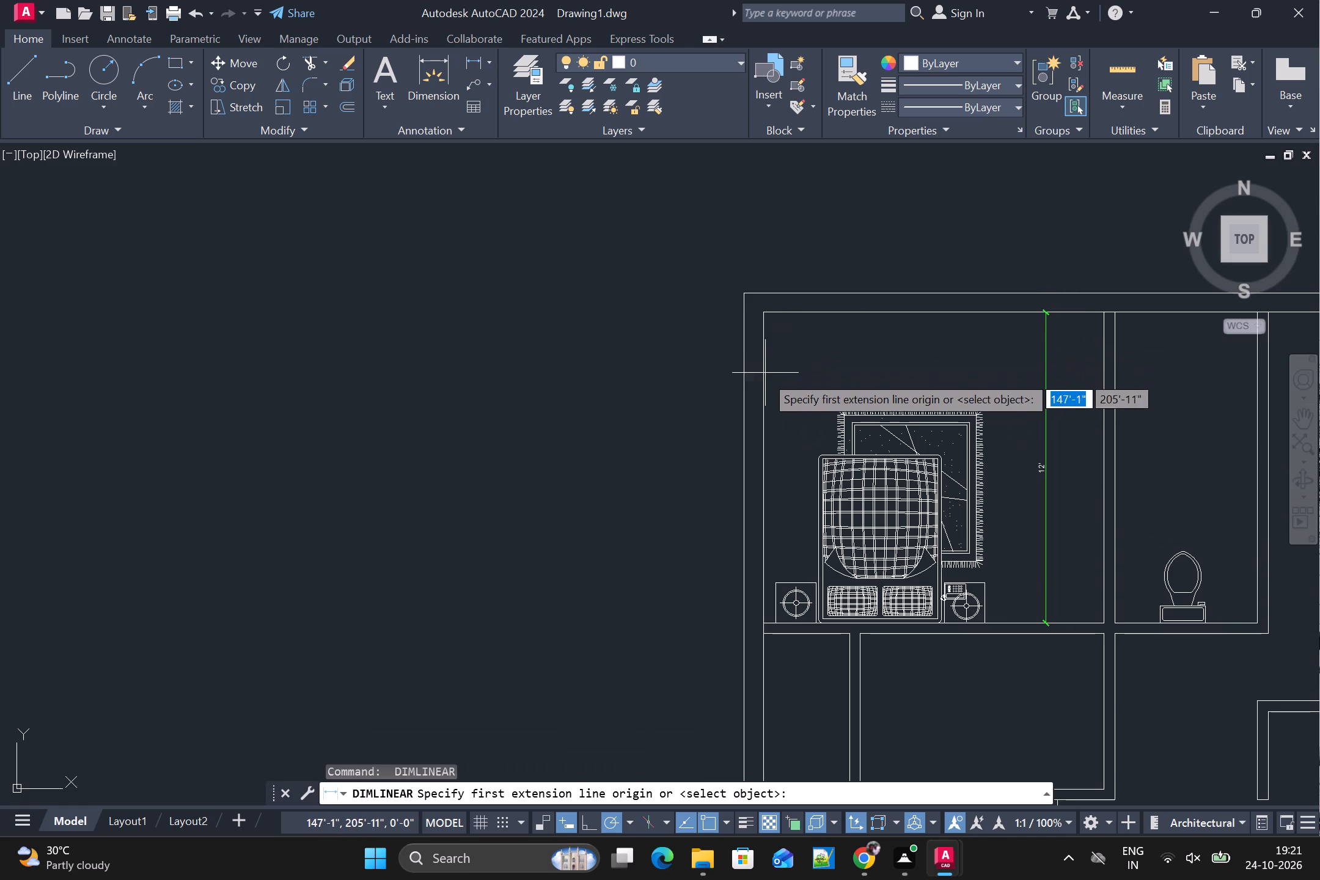
{"action": "left_click", "coordinate": [762, 378]}
{"action": "left_click", "coordinate": [1103, 372]}
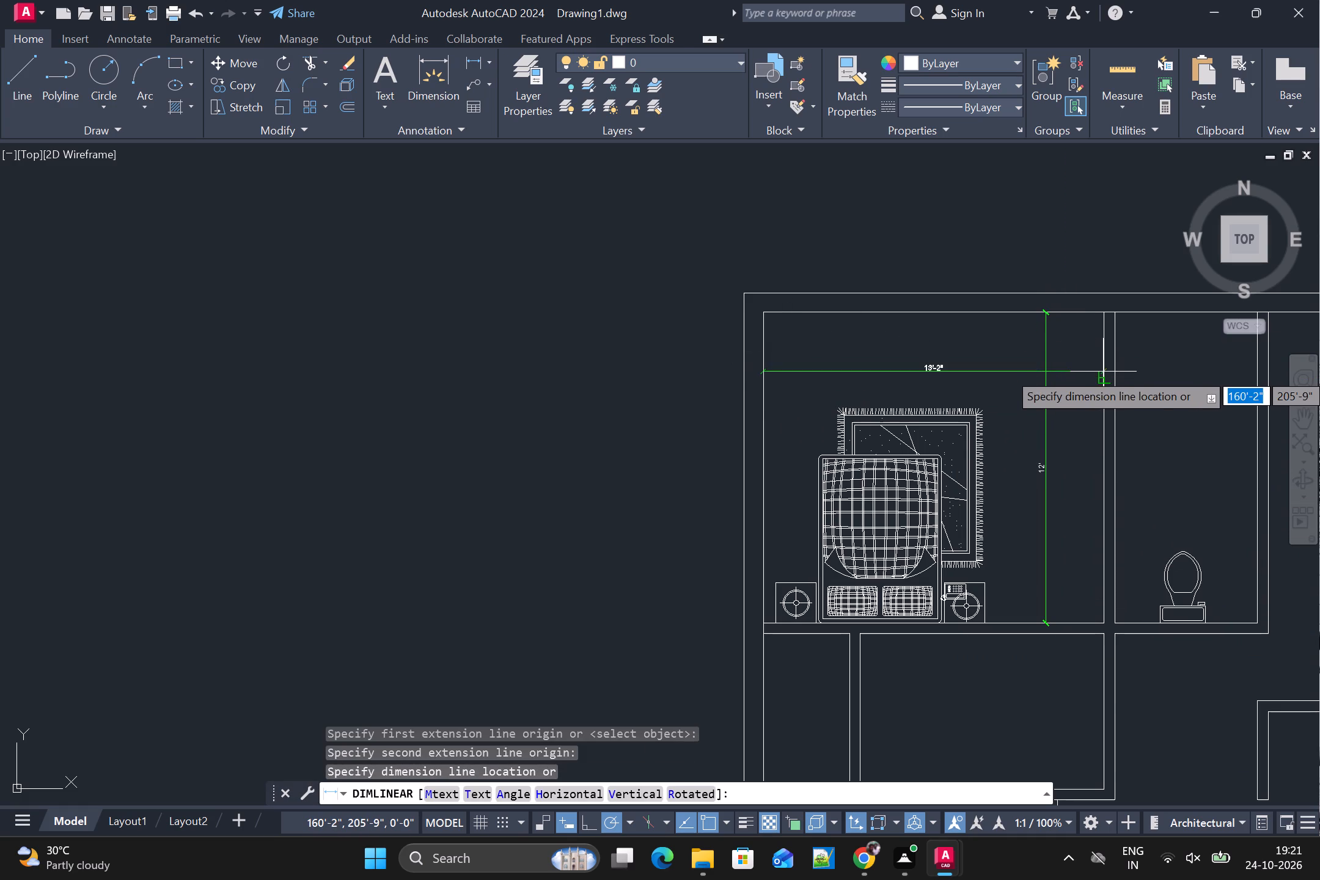
{"action": "left_click", "coordinate": [1109, 361]}
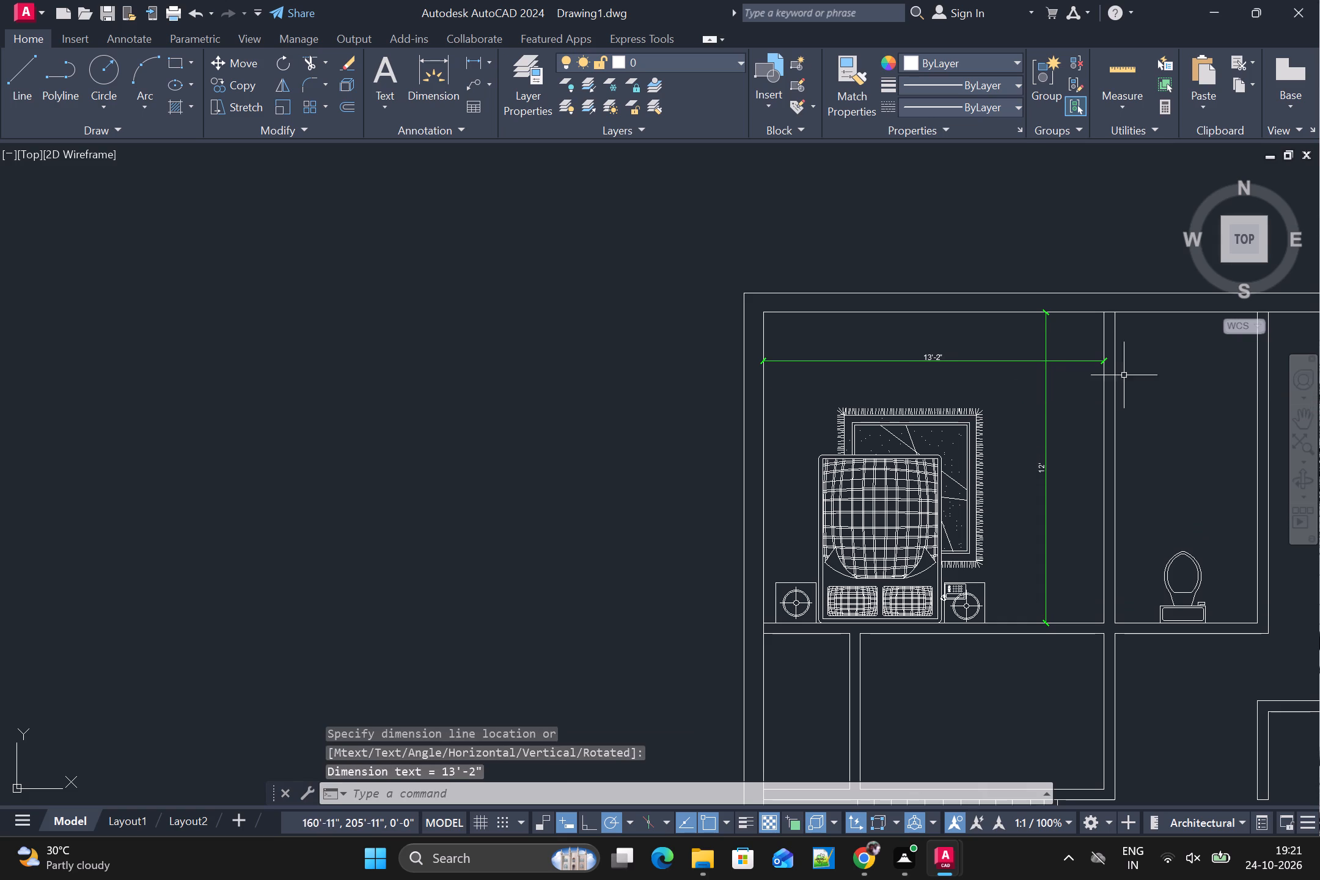
Add a linear dimension across the inside width of the toilet between the two northern bedrooms.
{"action": "middle_click_drag", "start_coordinate": [1227, 430], "coordinate": [928, 457]}
{"action": "key", "text": "space"}
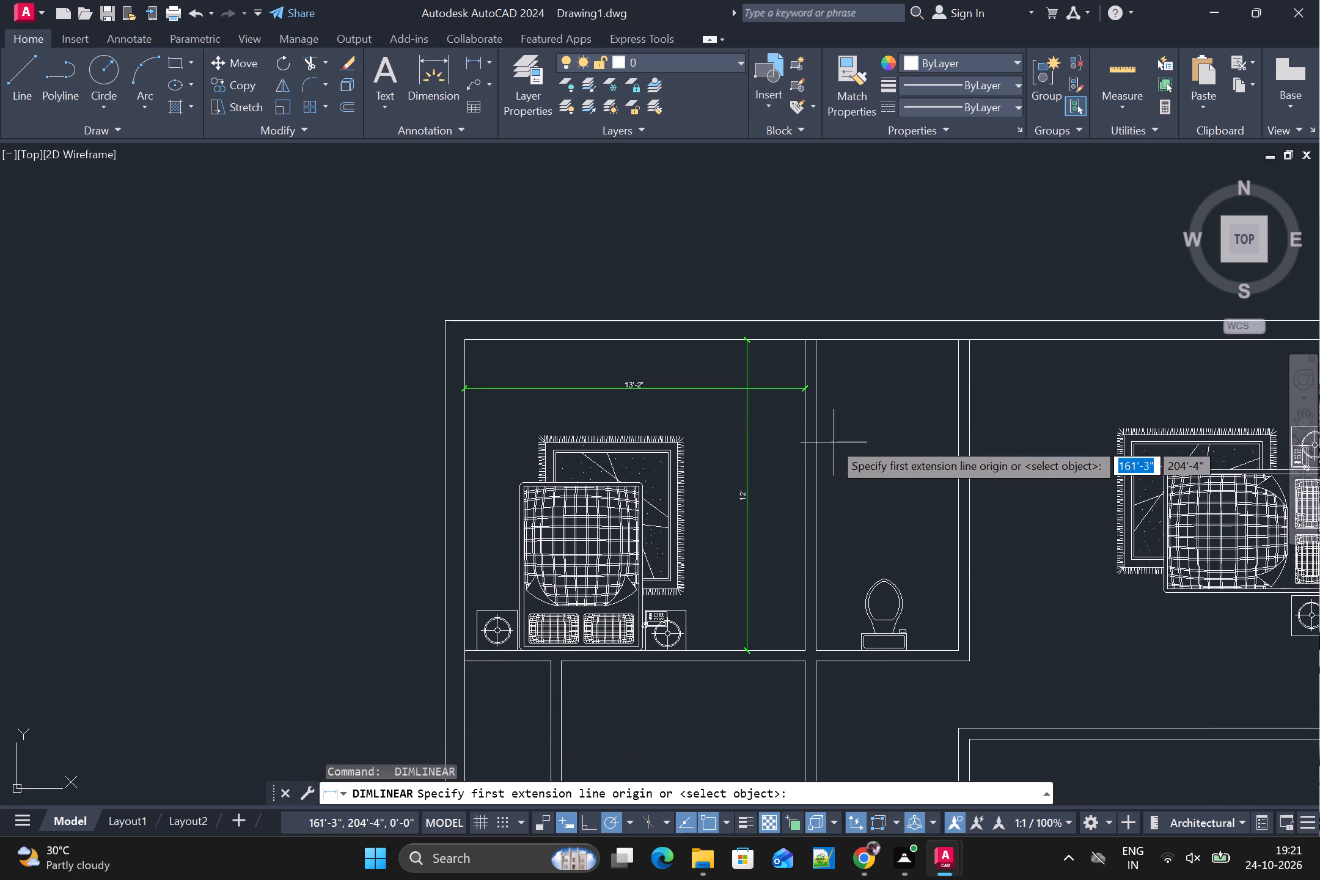
{"action": "scroll", "coordinate": [827, 439], "scroll_direction": "up", "scroll_amount": 2}
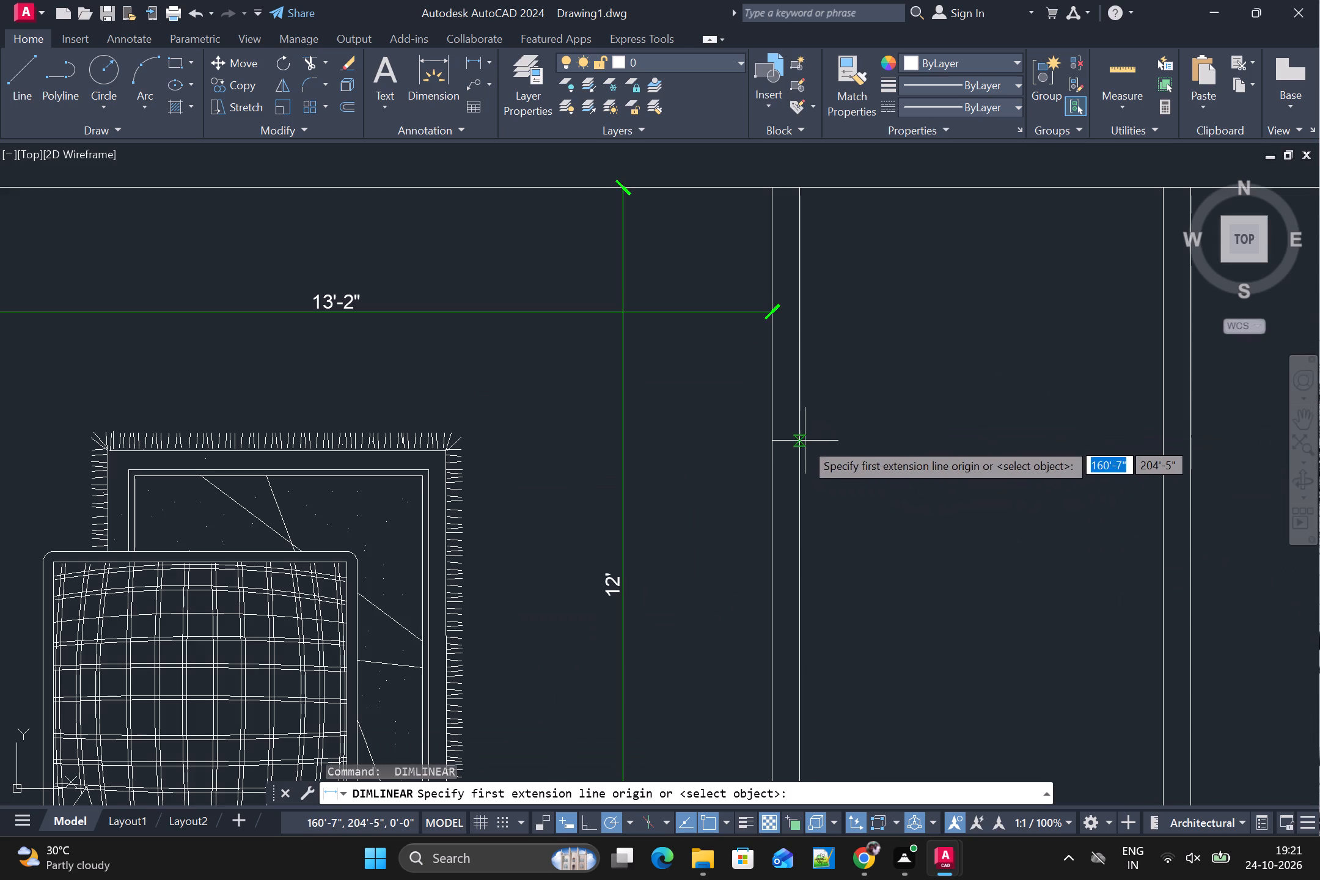
{"action": "left_click", "coordinate": [801, 444]}
{"action": "left_click", "coordinate": [1167, 444]}
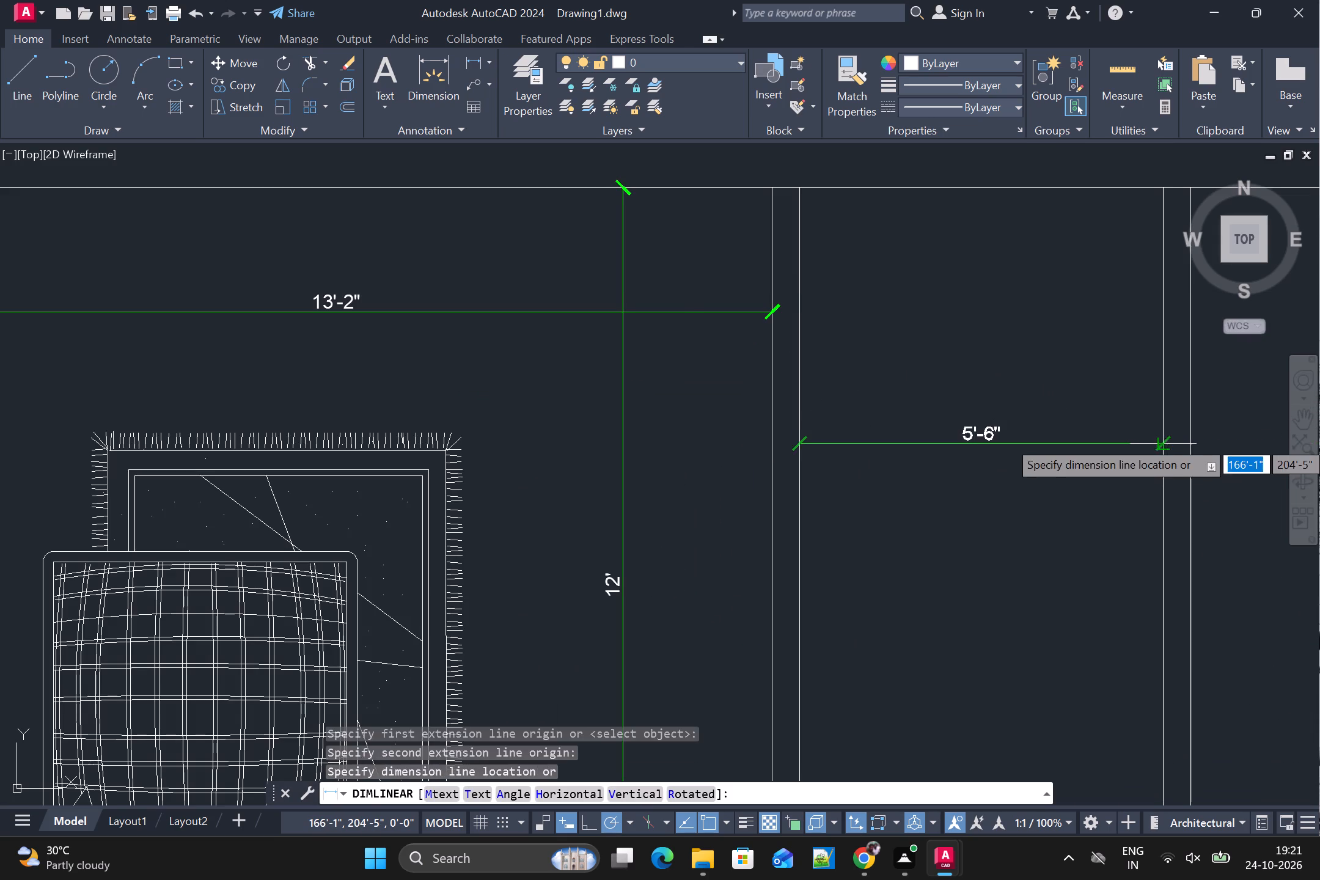
{"action": "left_click", "coordinate": [1171, 406]}
Add a linear dimension for the northeast bedroom's inside width, from the toilet partition to the east outer wall.
{"action": "scroll", "coordinate": [1168, 439], "scroll_direction": "down", "scroll_amount": 2}
{"action": "middle_click_drag", "start_coordinate": [1225, 494], "coordinate": [861, 537]}
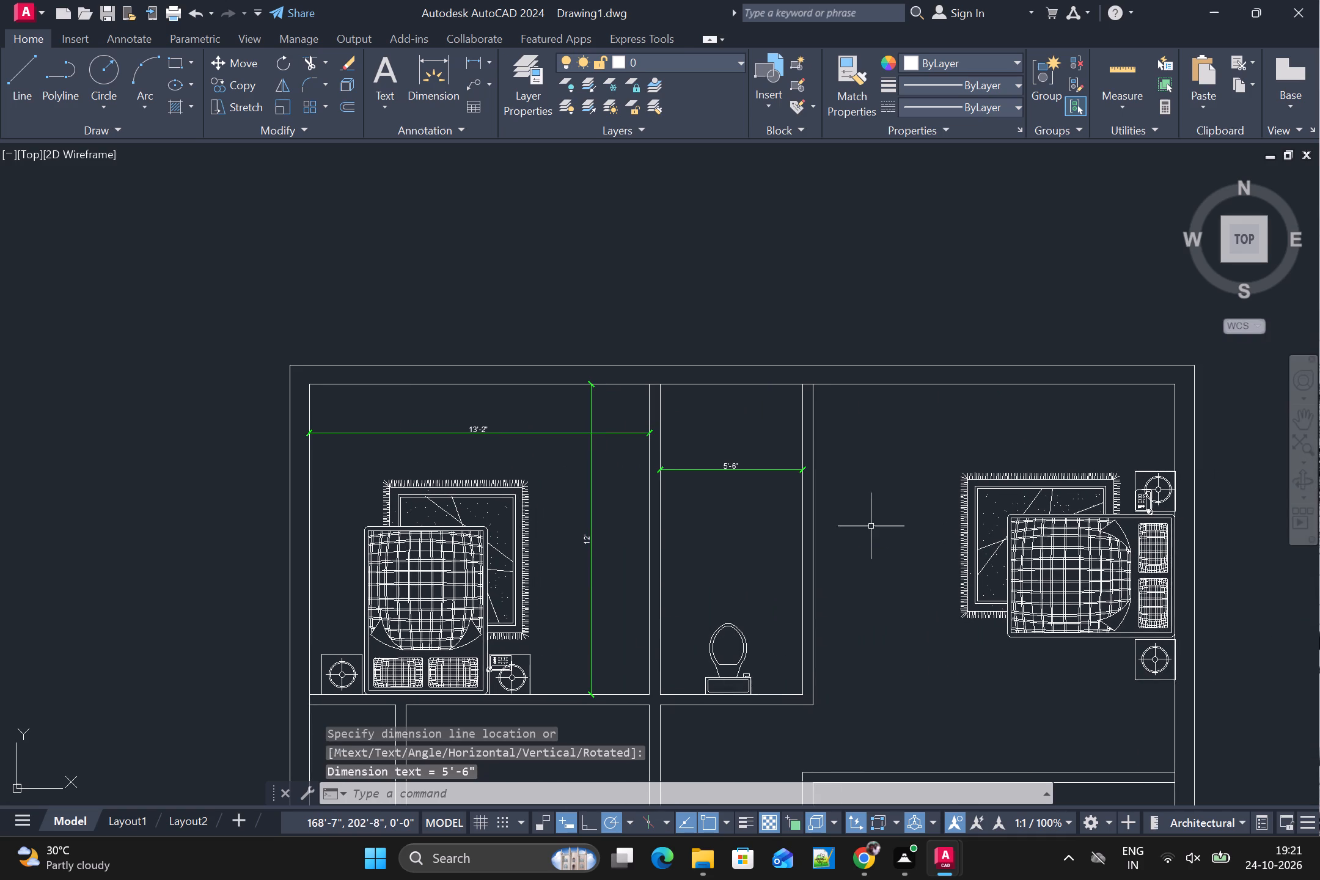
{"action": "key", "text": "space"}
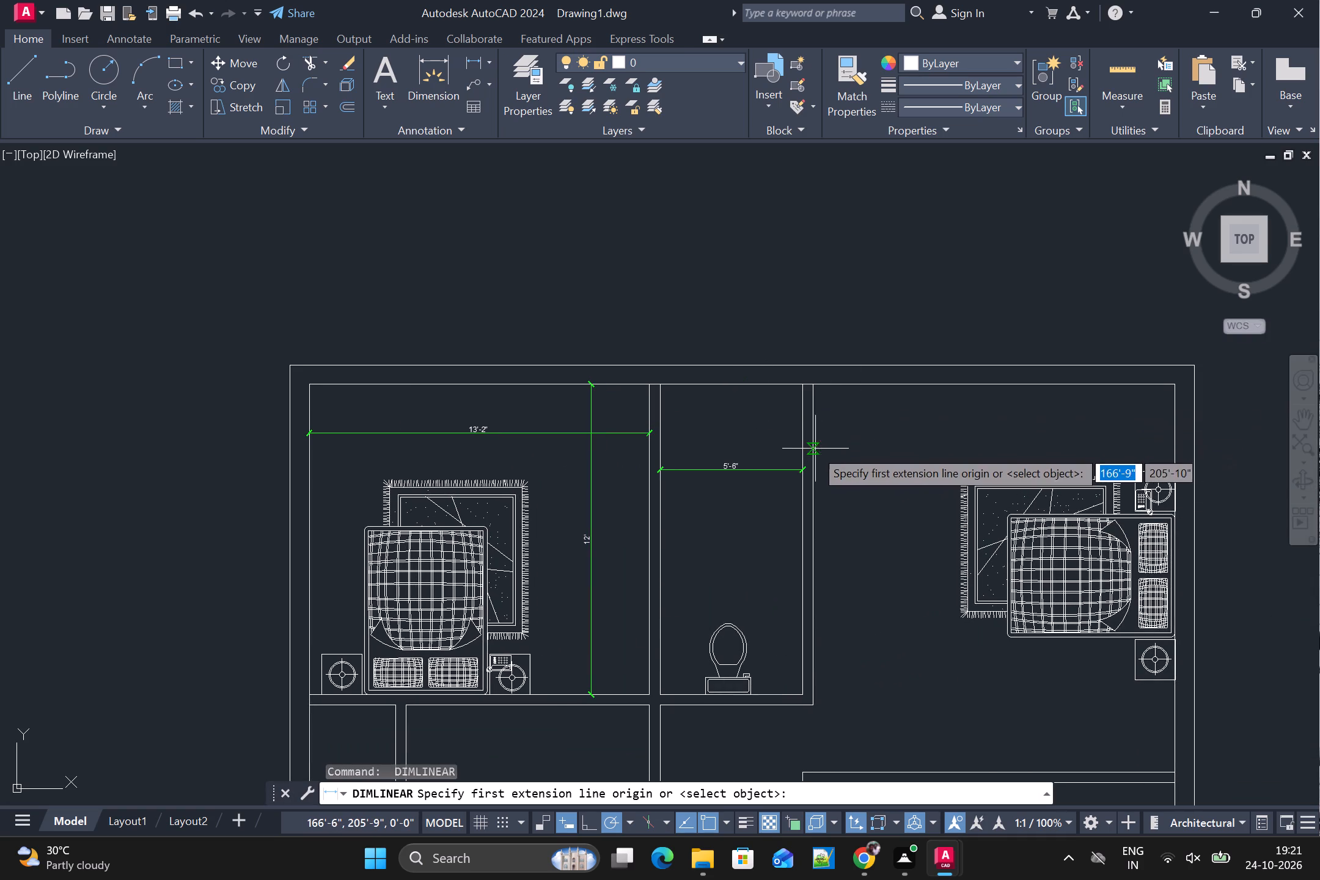
{"action": "left_click_drag", "start_coordinate": [814, 449], "coordinate": [820, 449]}
{"action": "left_click", "coordinate": [1178, 452]}
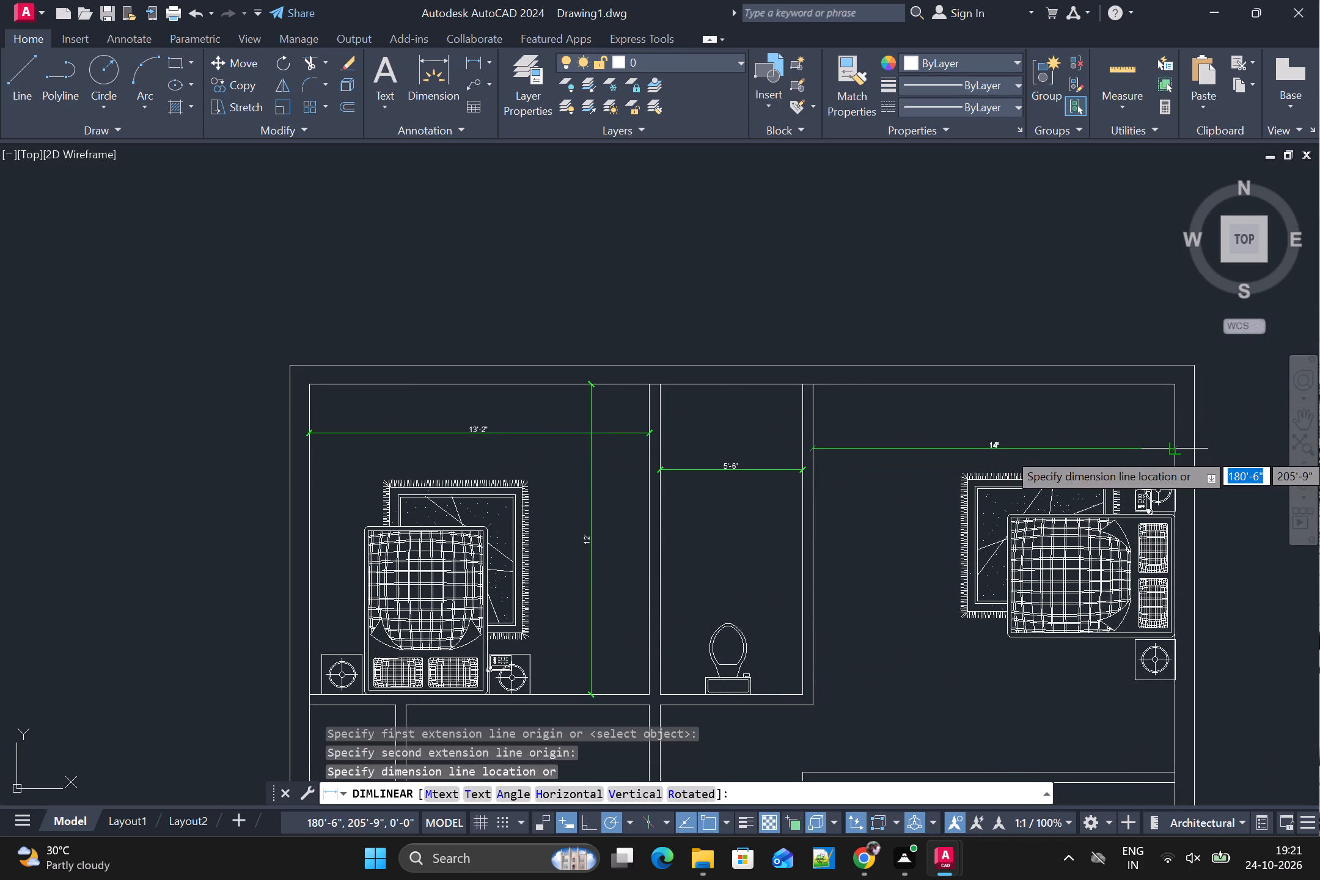
{"action": "left_click", "coordinate": [1181, 435]}
Add a linear dimension across the inside width of the narrow western room between the northwest bedroom and the staircase.
{"action": "scroll", "coordinate": [1175, 460], "scroll_direction": "up", "scroll_amount": 1}
{"action": "middle_click_drag", "start_coordinate": [1141, 471], "coordinate": [1245, 456]}
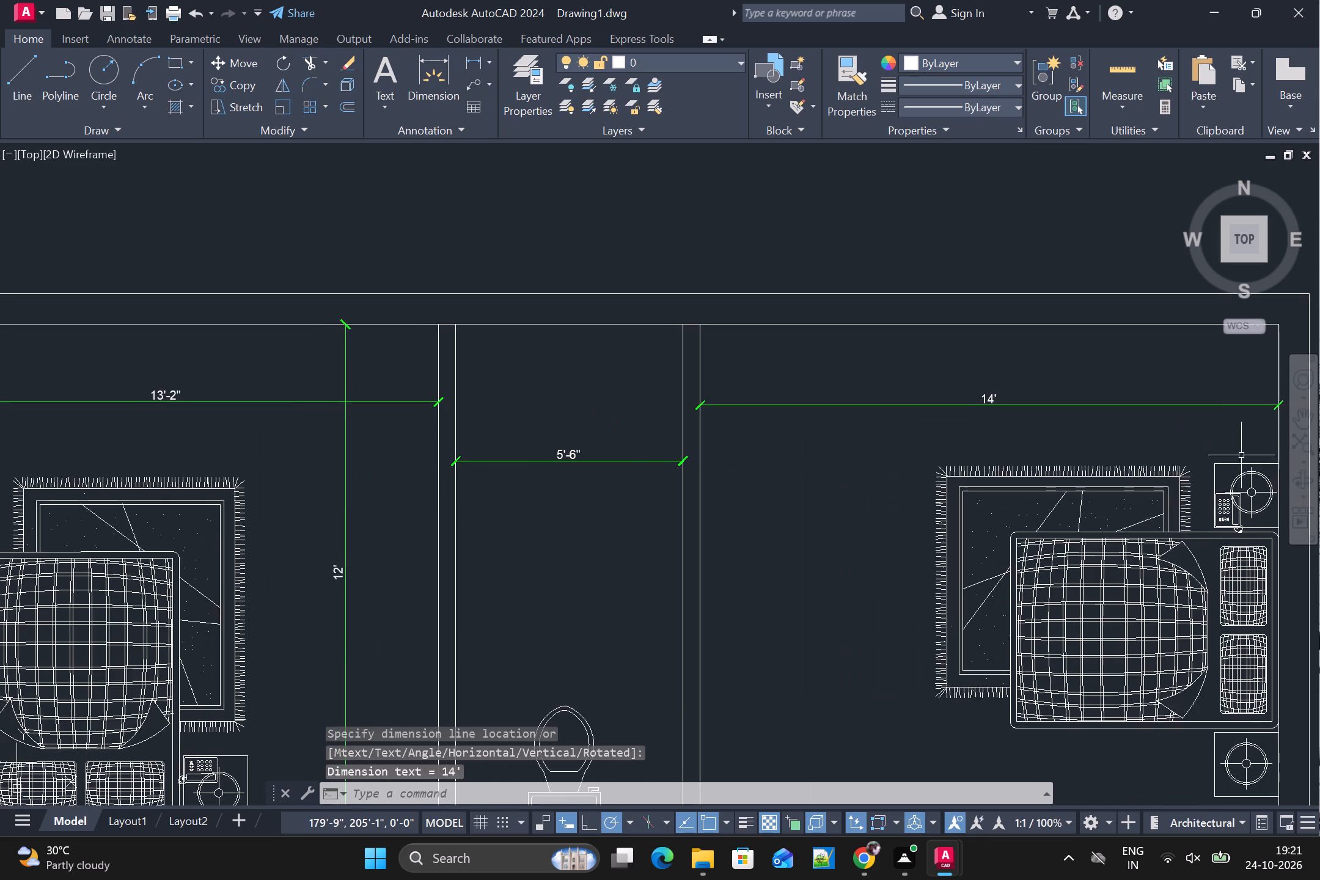
{"action": "scroll", "coordinate": [1065, 515], "scroll_direction": "down", "scroll_amount": 1}
{"action": "scroll", "coordinate": [986, 634], "scroll_direction": "down", "scroll_amount": 1}
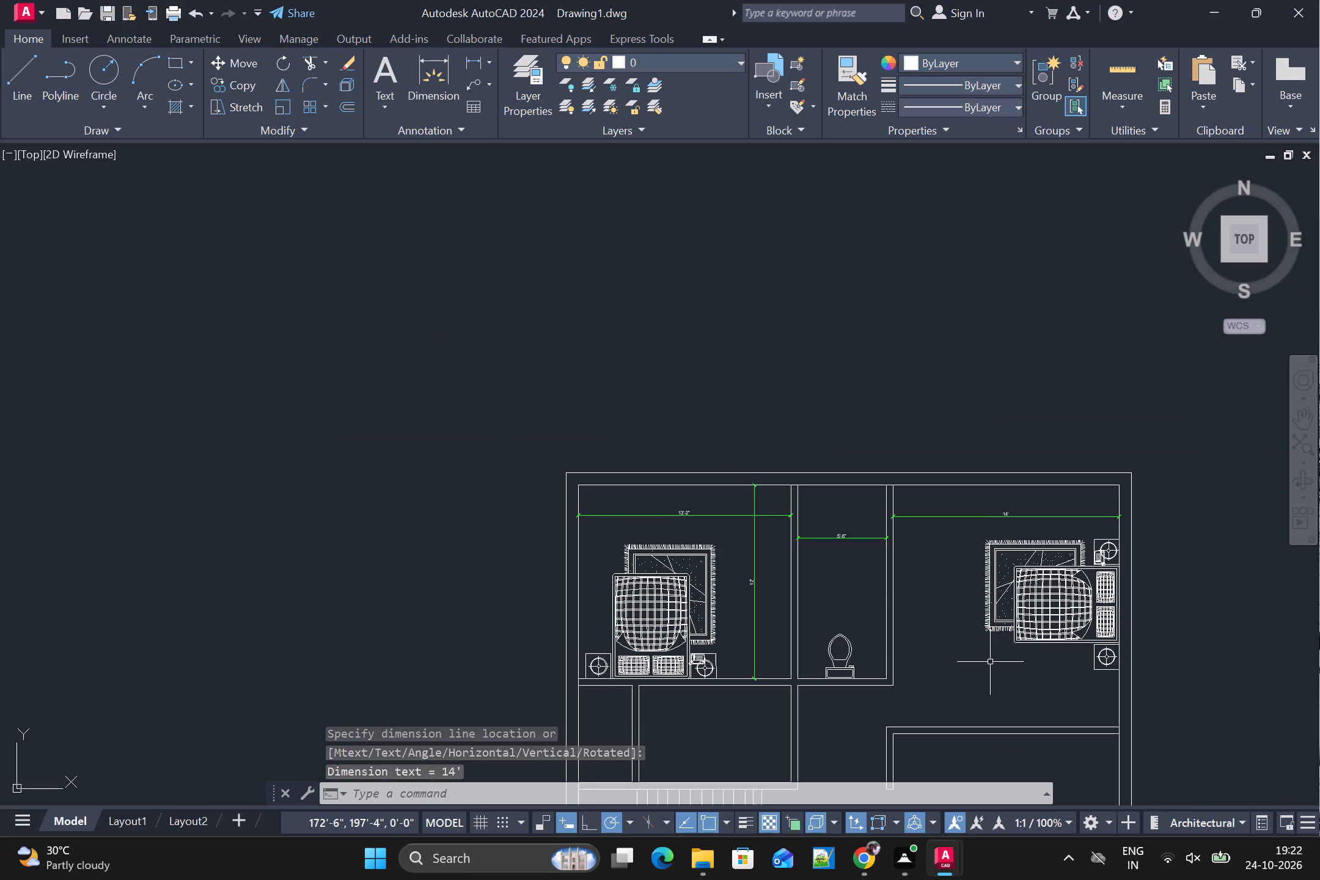
{"action": "middle_click_drag", "start_coordinate": [990, 662], "coordinate": [1035, 447]}
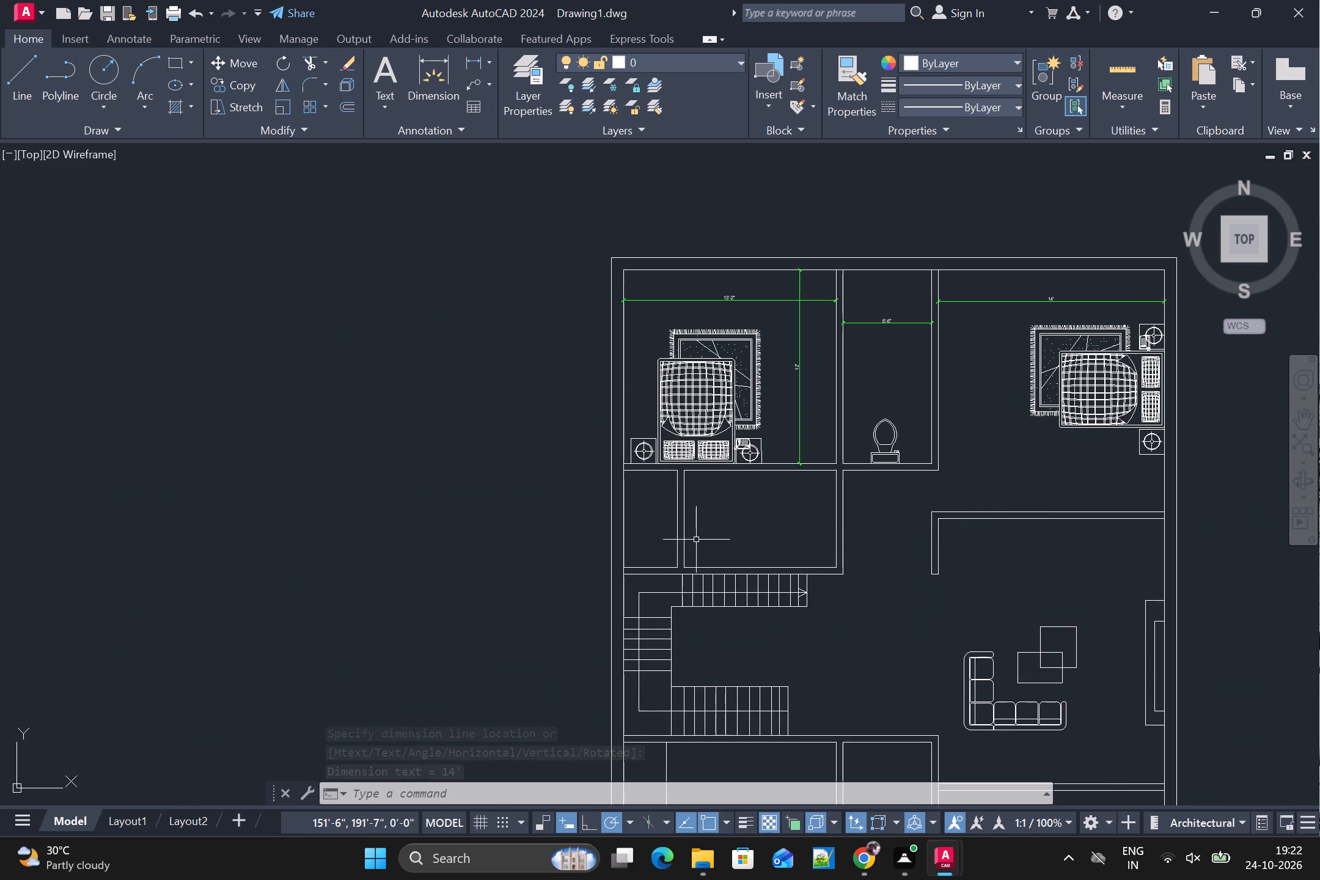
{"action": "scroll", "coordinate": [696, 540], "scroll_direction": "up", "scroll_amount": 1}
{"action": "key", "text": "space"}
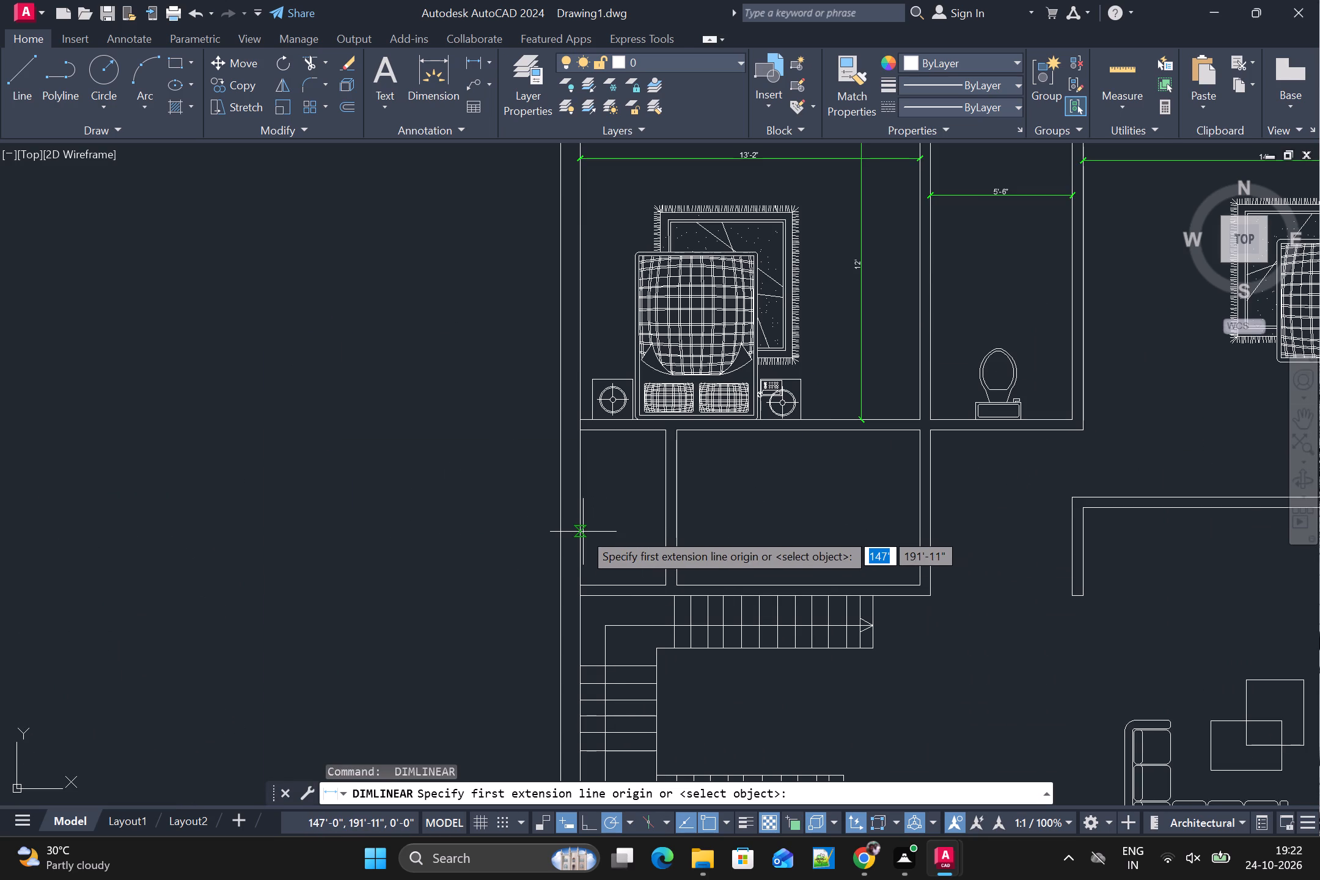
{"action": "scroll", "coordinate": [583, 532], "scroll_direction": "up", "scroll_amount": 1}
{"action": "left_click", "coordinate": [576, 535]}
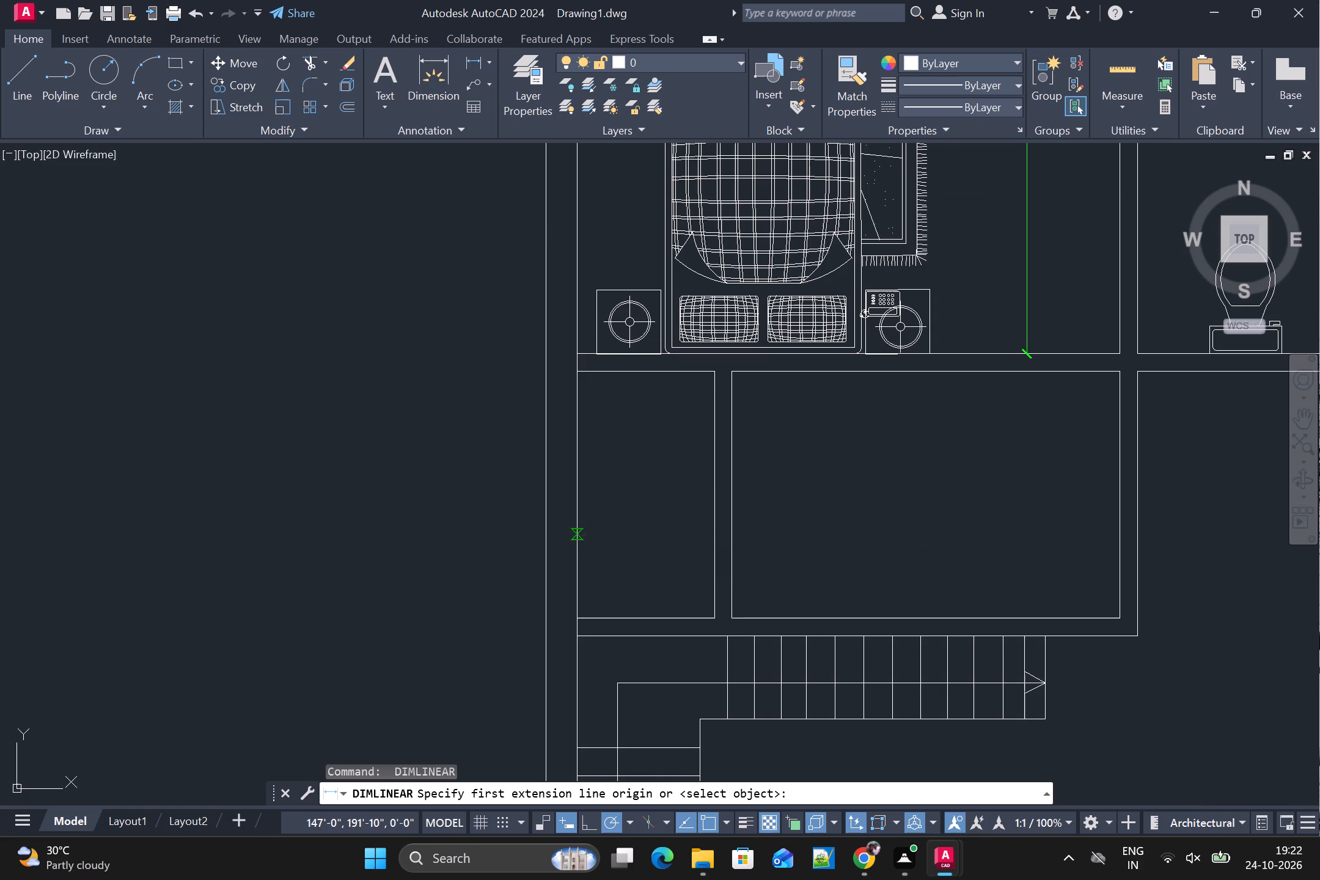
{"action": "left_click", "coordinate": [712, 534]}
{"action": "left_click", "coordinate": [717, 505]}
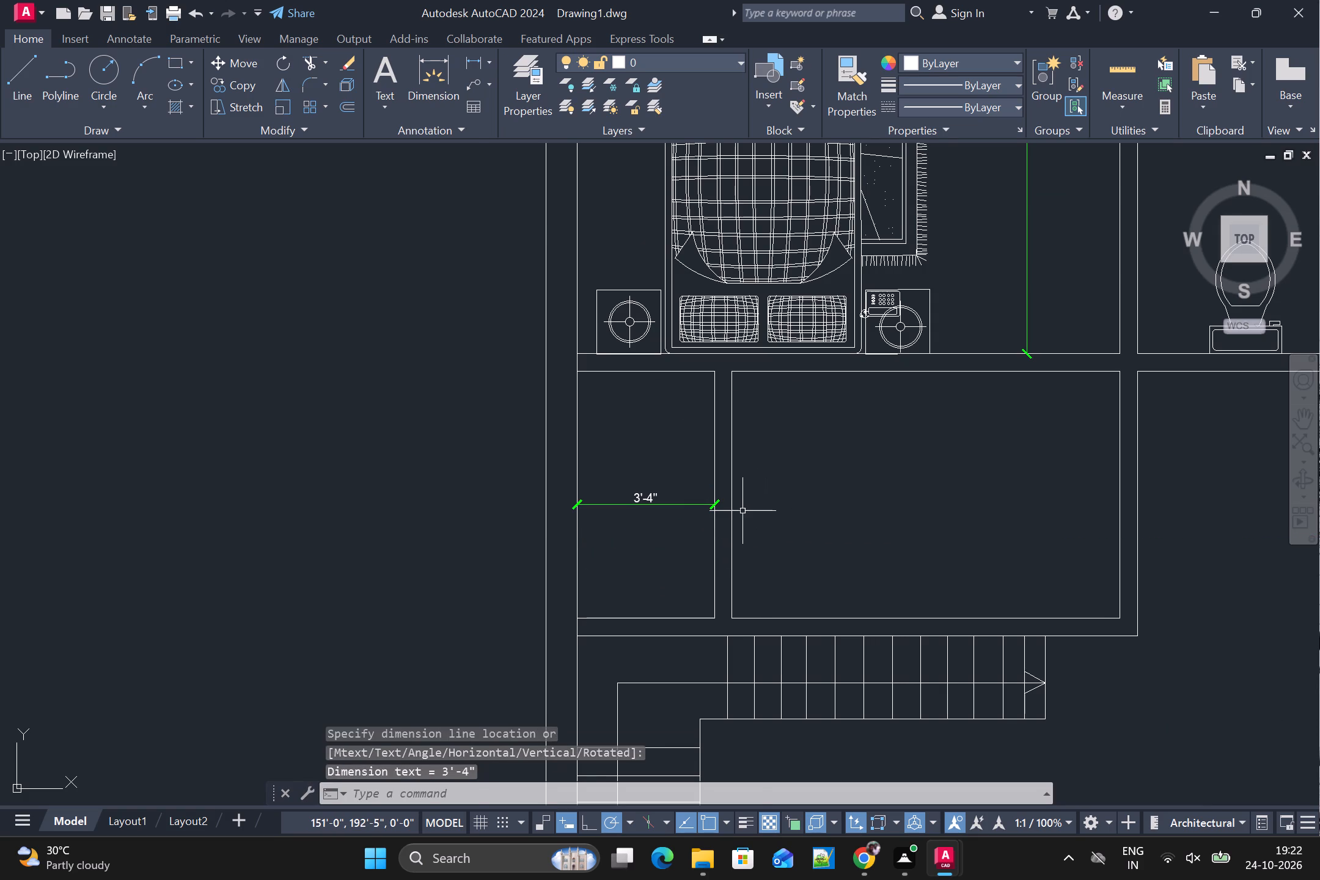
{"action": "scroll", "coordinate": [742, 511], "scroll_direction": "up", "scroll_amount": 1}
{"action": "scroll", "coordinate": [737, 516], "scroll_direction": "down", "scroll_amount": 1}
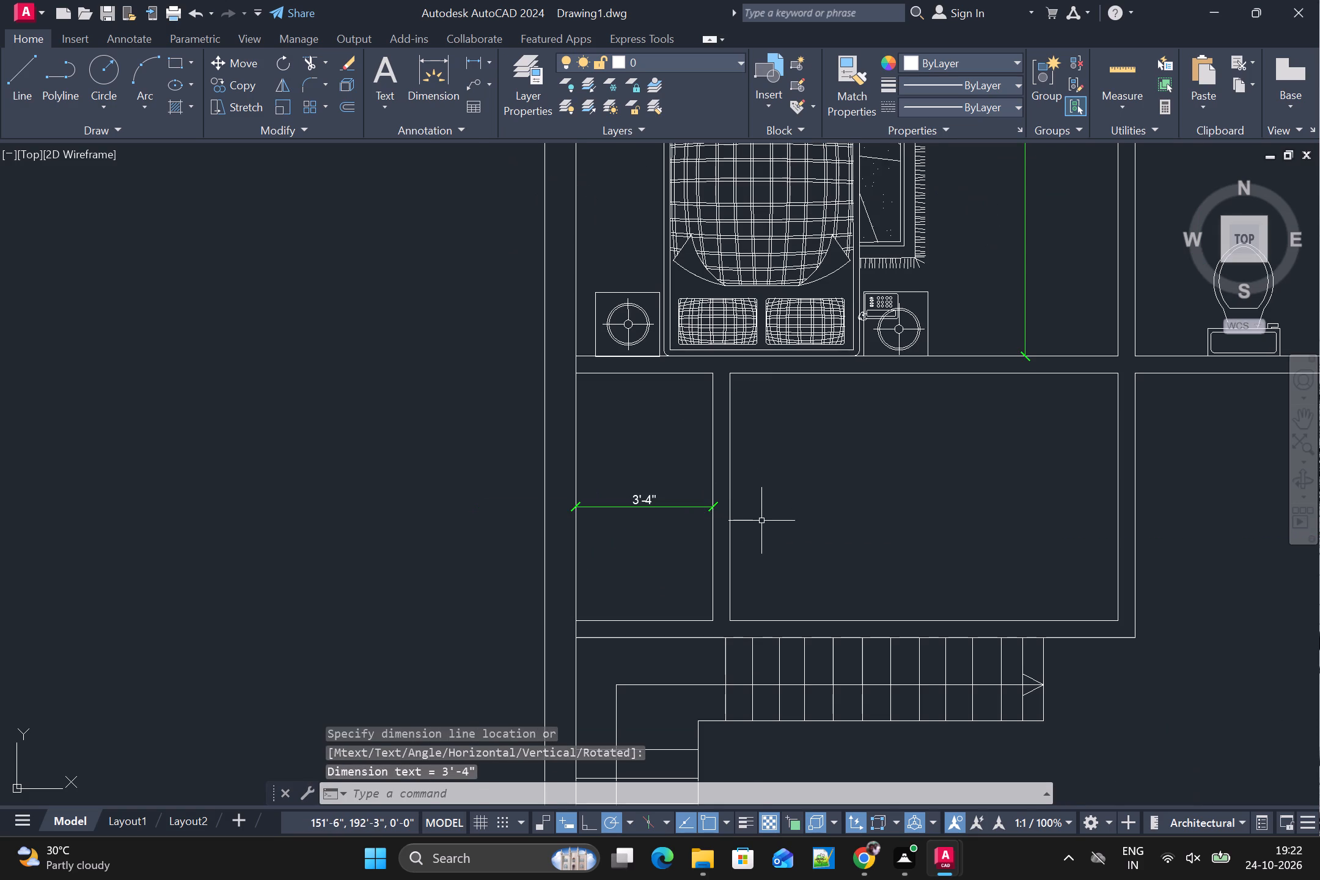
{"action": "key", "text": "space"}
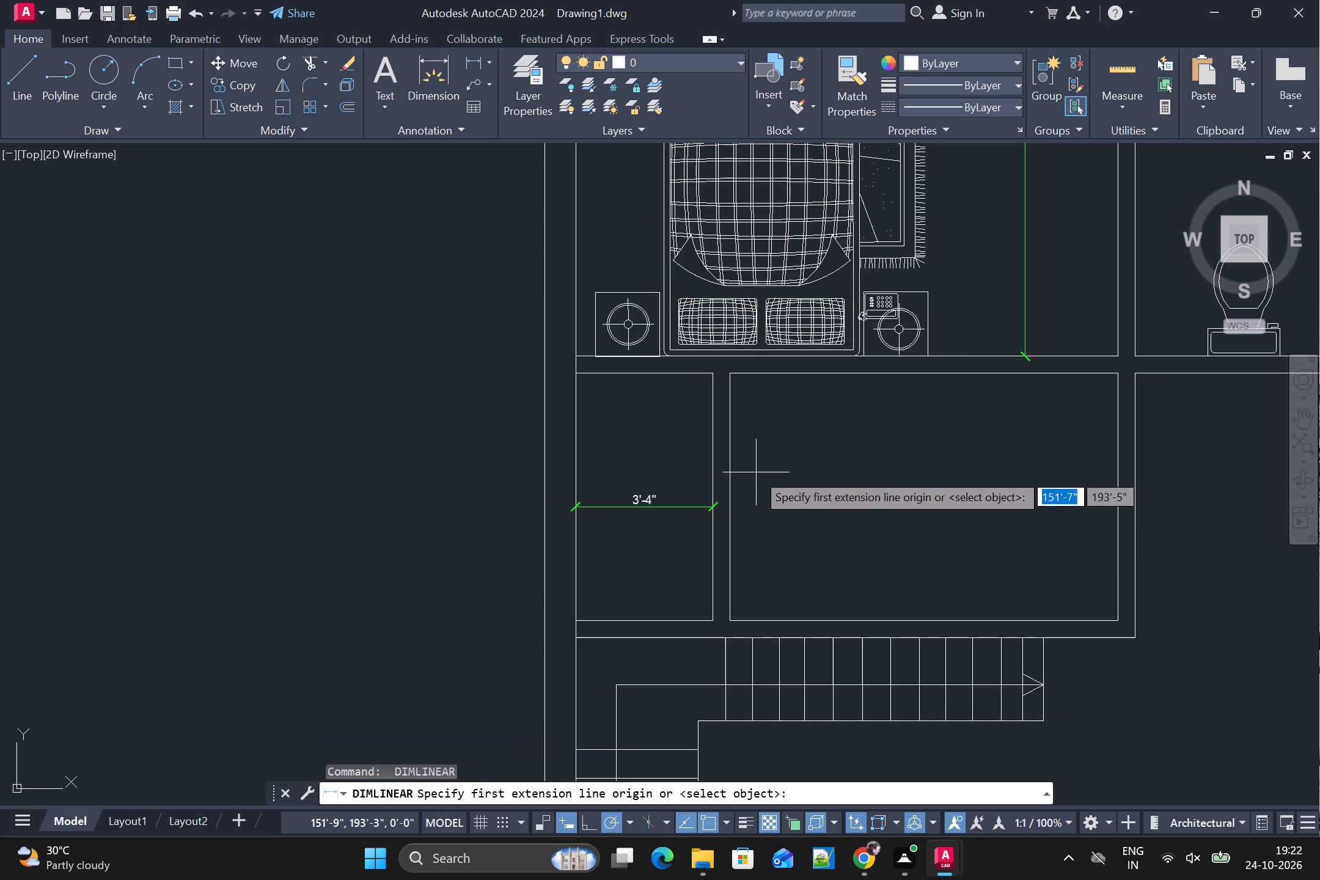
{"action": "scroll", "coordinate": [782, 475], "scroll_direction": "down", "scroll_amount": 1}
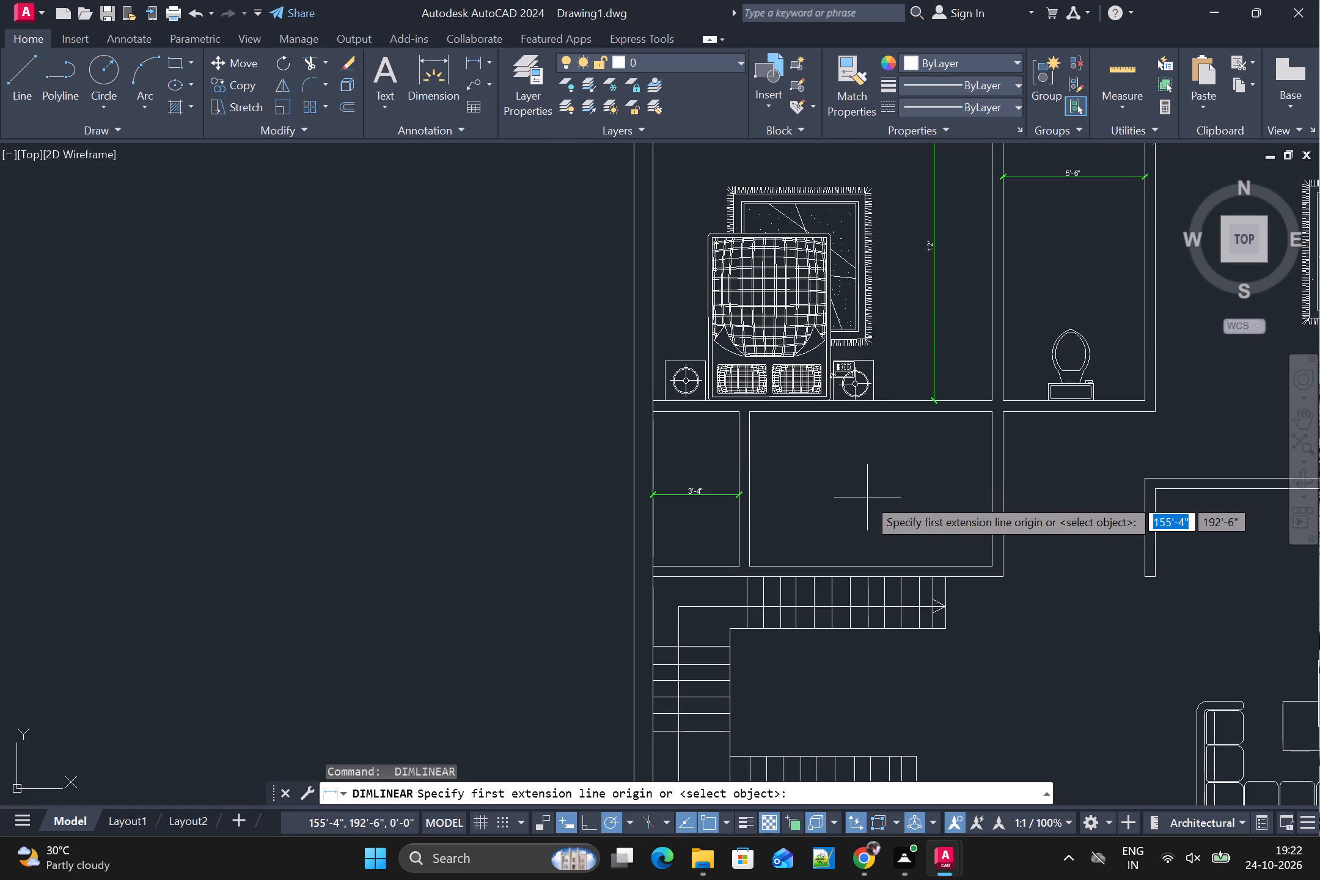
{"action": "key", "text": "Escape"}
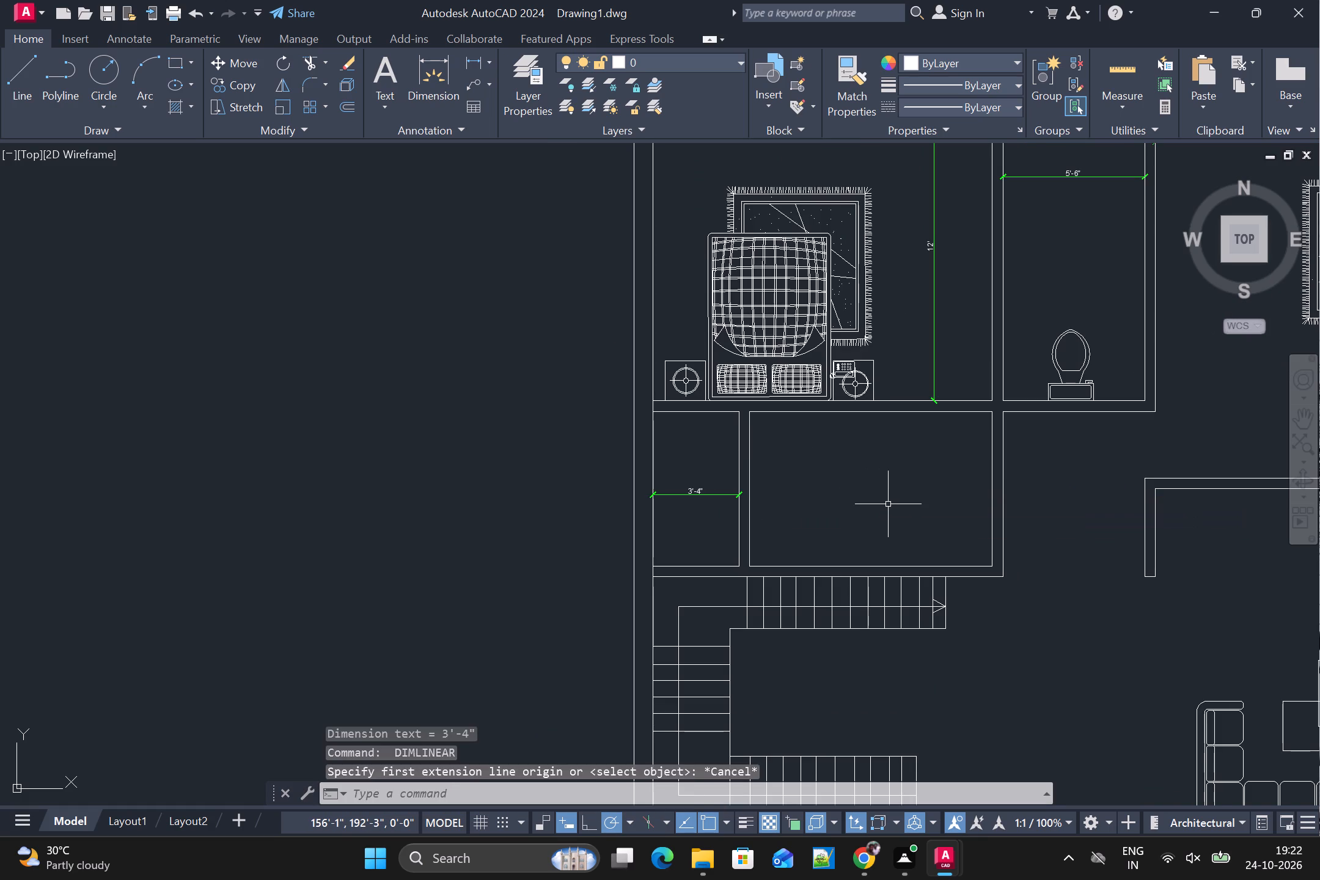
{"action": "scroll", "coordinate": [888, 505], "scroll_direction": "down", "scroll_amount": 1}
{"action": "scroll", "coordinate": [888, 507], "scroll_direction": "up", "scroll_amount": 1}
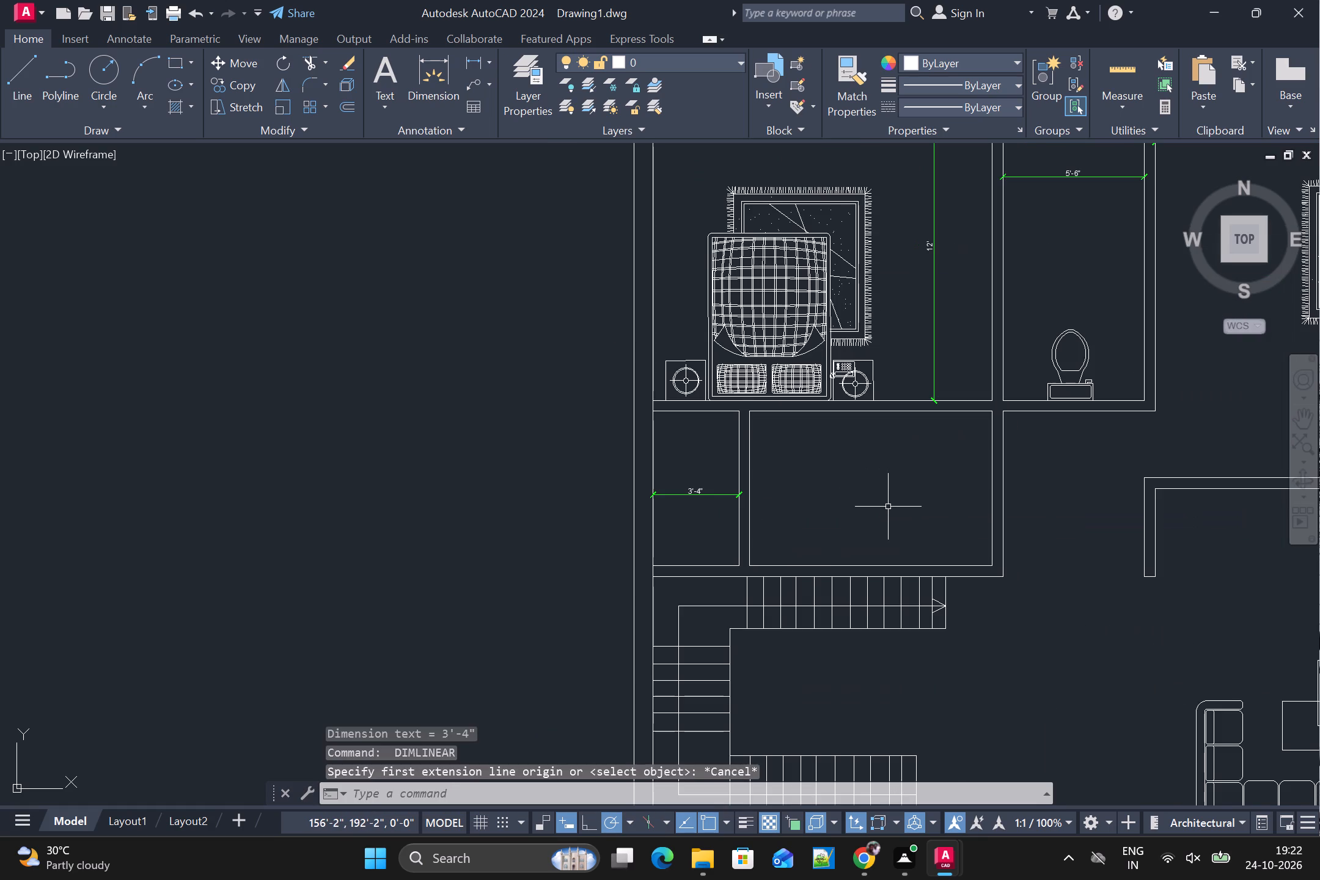
Draw a north-south line across the room east of the 3'-4" room, joining the midpoints of its south and north walls.
{"action": "type", "text": "L"}
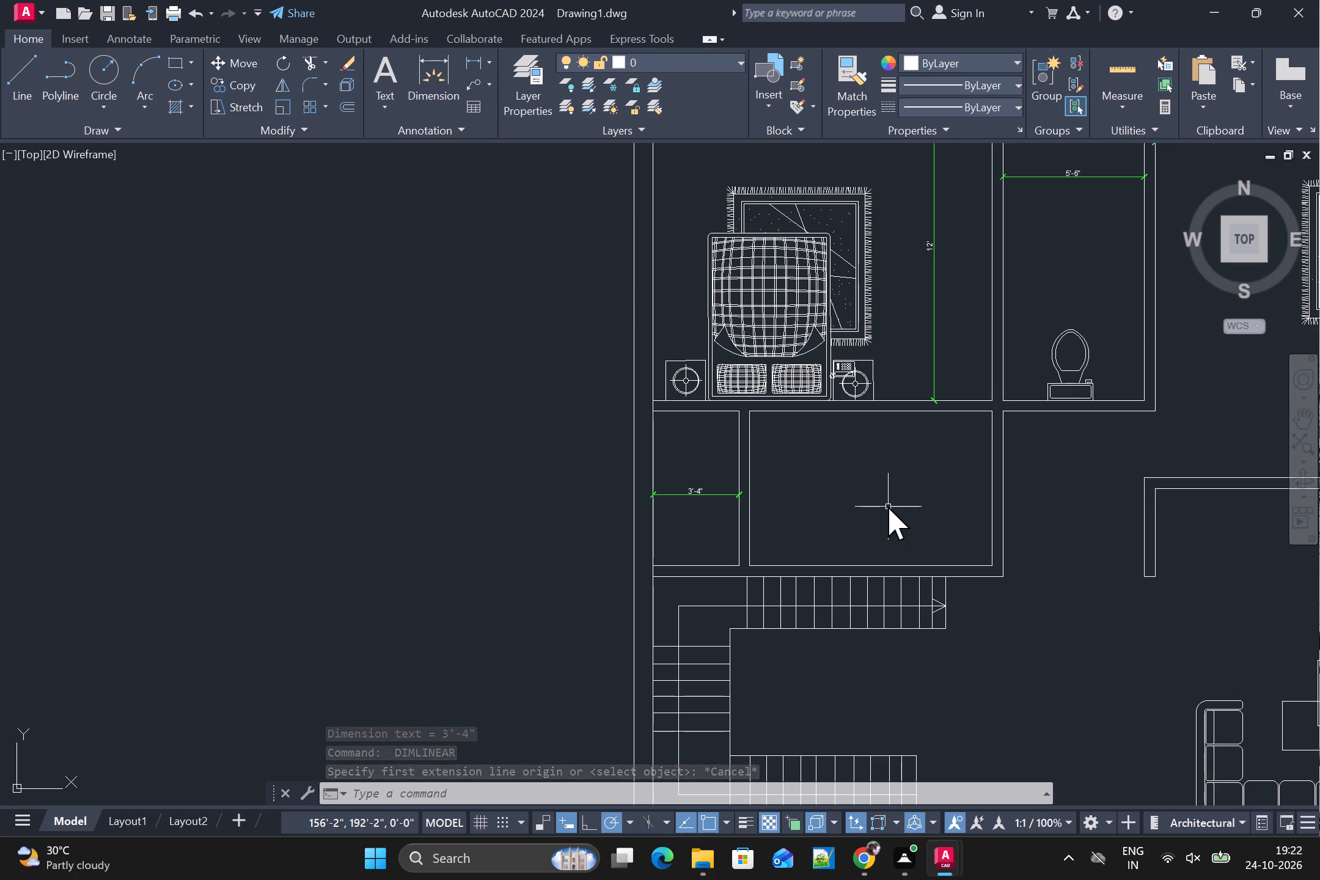
{"action": "key", "text": "space"}
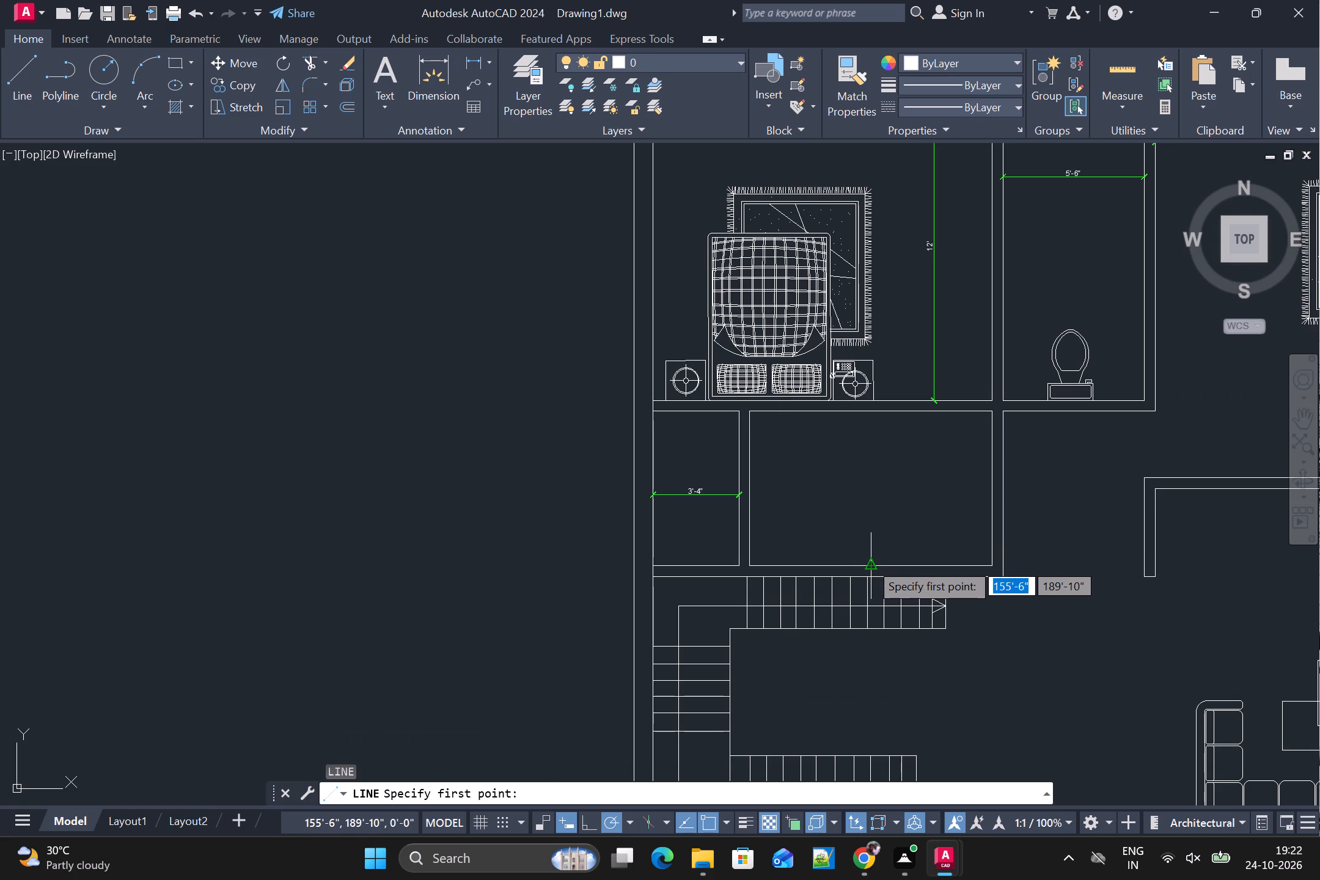
{"action": "left_click", "coordinate": [869, 561]}
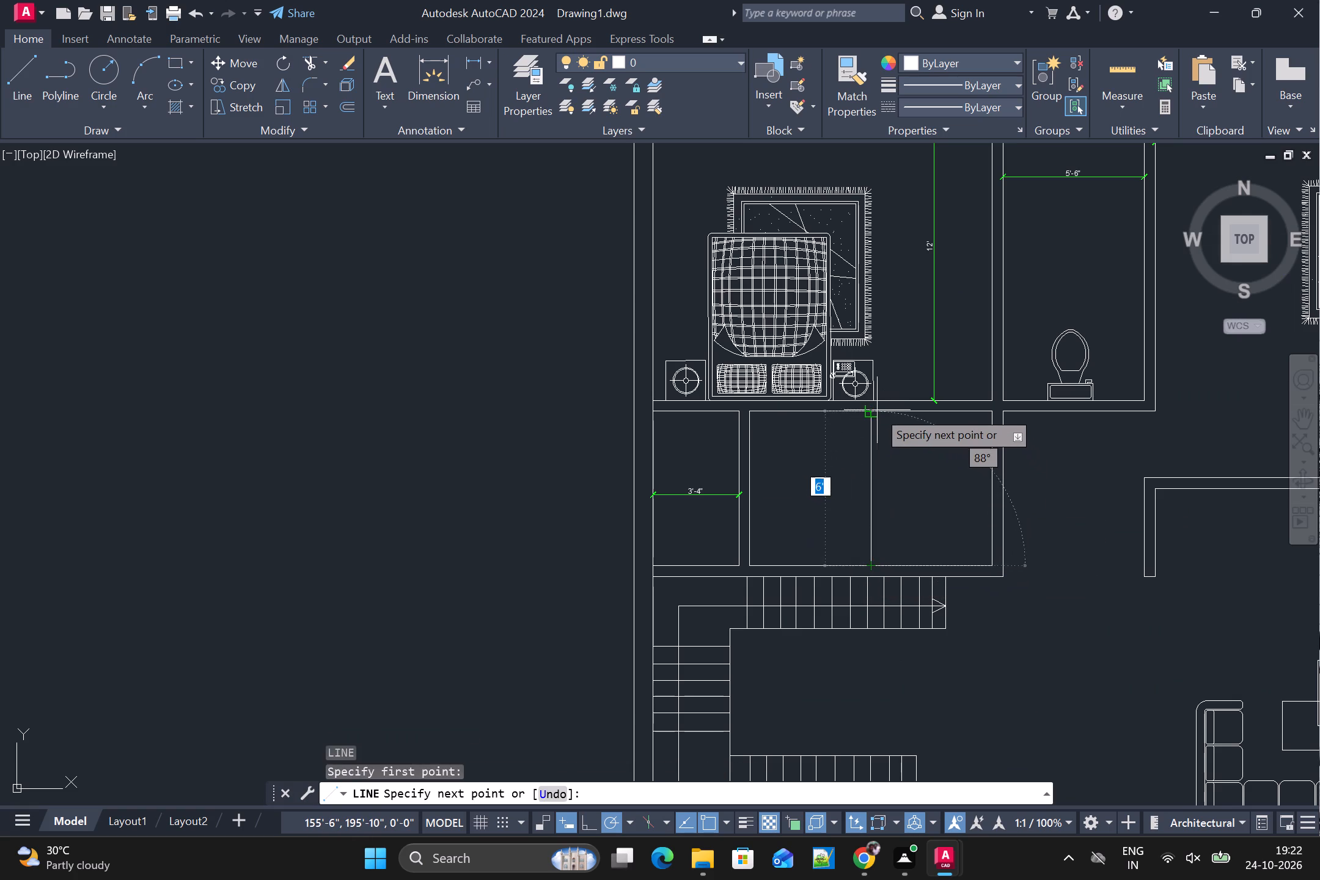
{"action": "left_click", "coordinate": [872, 408]}
{"action": "key", "text": "space"}
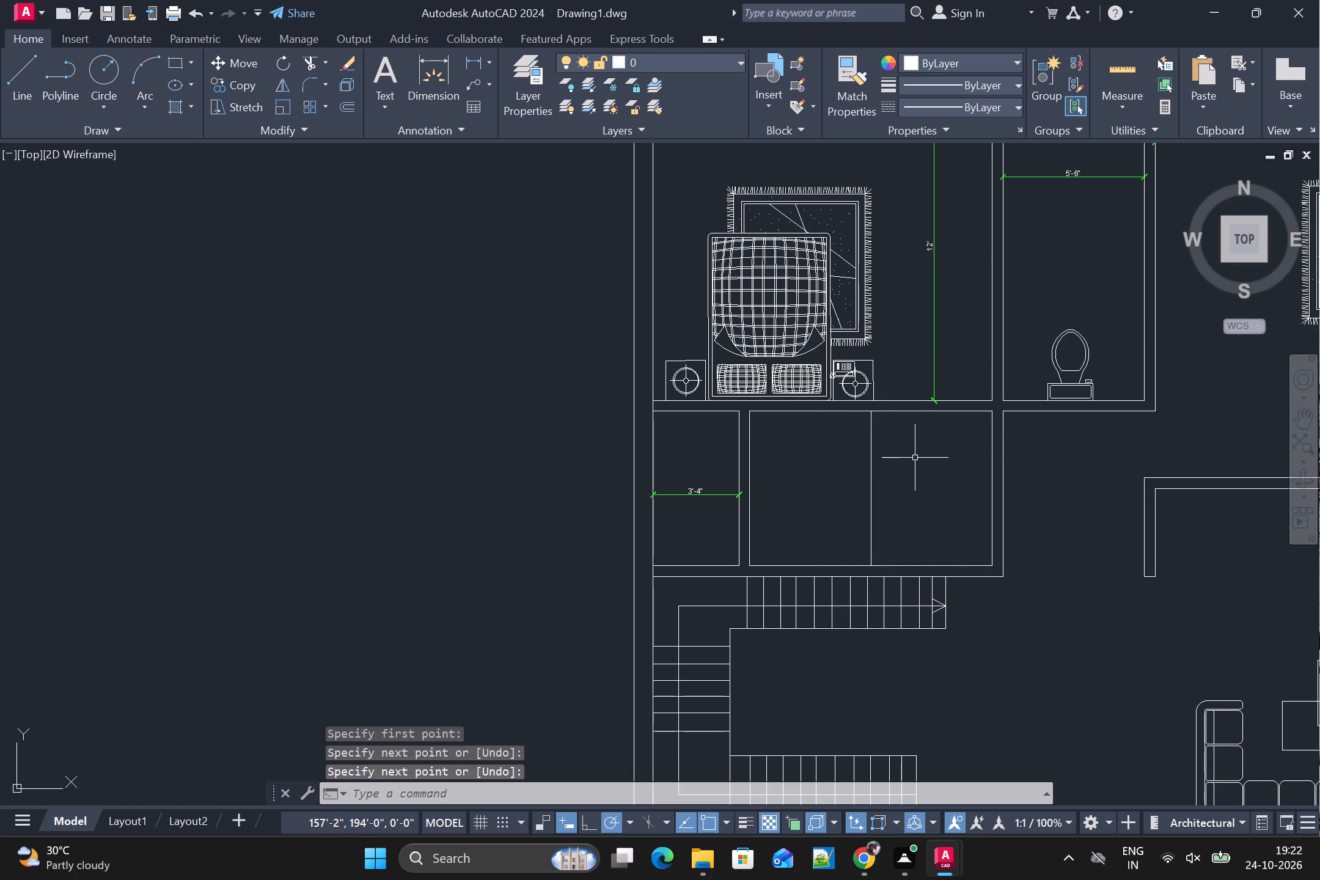
Offset the new middle line 5" to the east to form a partition.
{"action": "key", "text": "o"}
{"action": "key", "text": "space"}
{"action": "type", "text": "T"}
{"action": "key", "text": "space"}
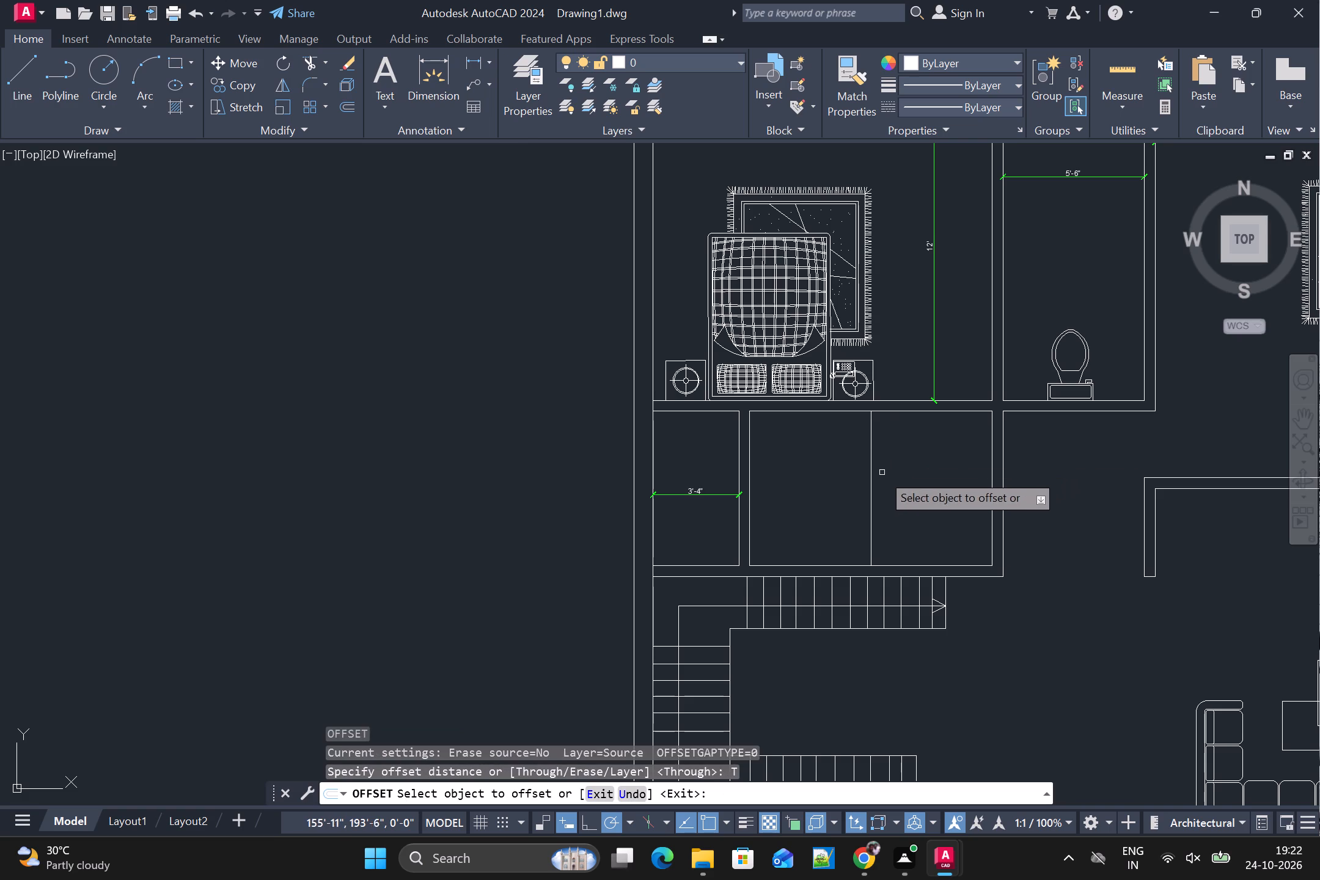
{"action": "left_click", "coordinate": [873, 479]}
{"action": "key", "text": "5"}
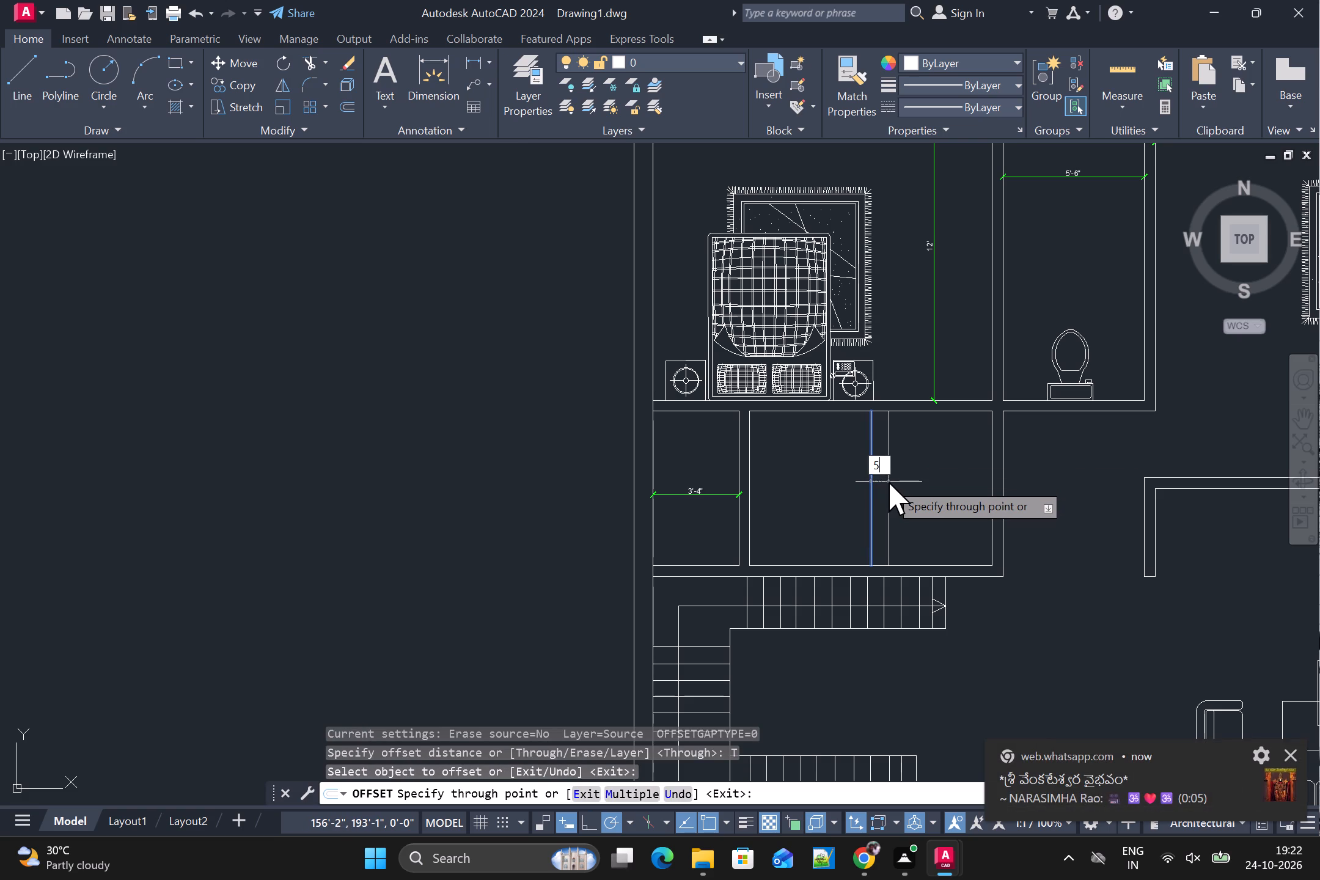
{"action": "key", "text": "shift+quotedbl"}
{"action": "key", "text": "Return"}
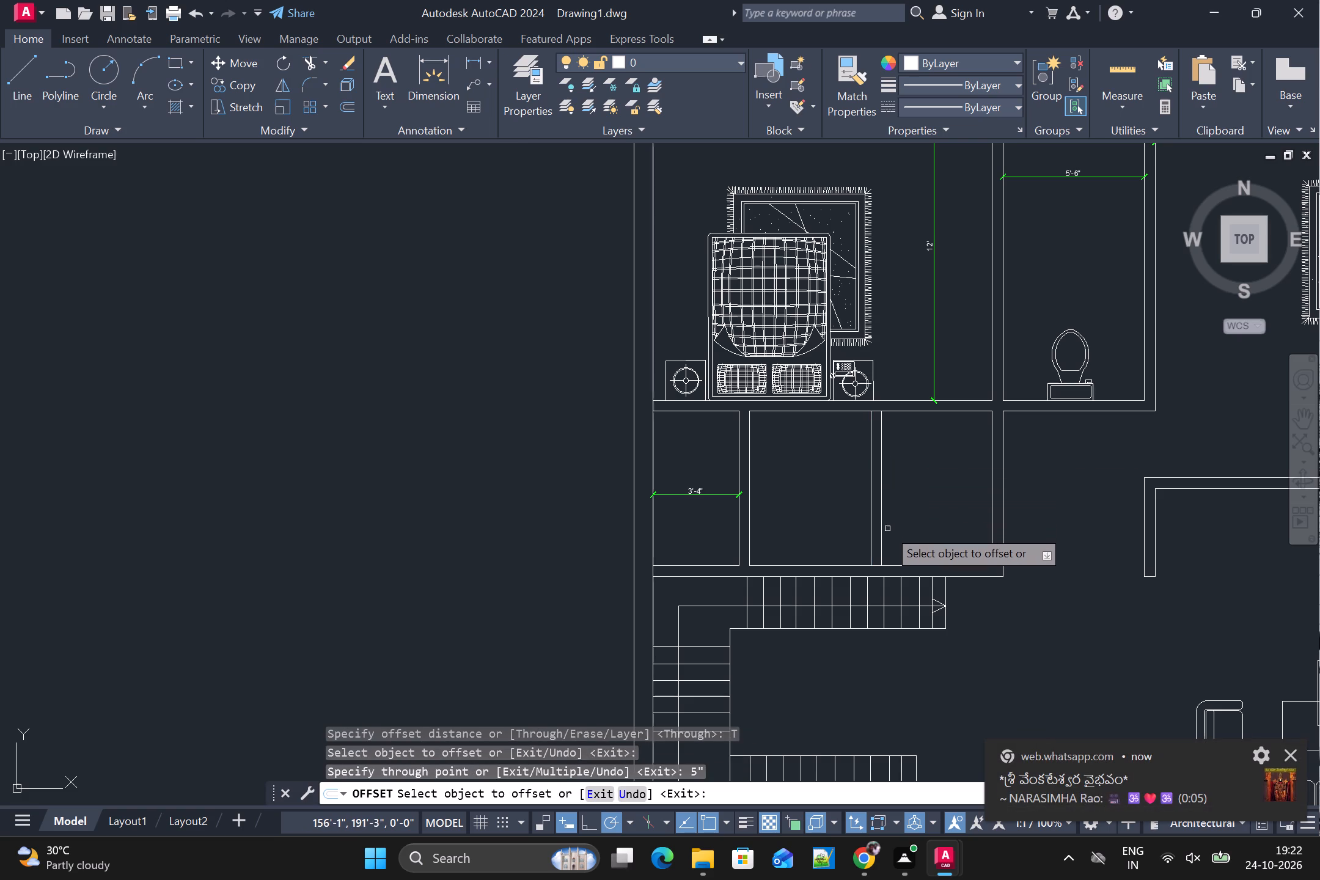
{"action": "scroll", "coordinate": [905, 543], "scroll_direction": "up", "scroll_amount": 1}
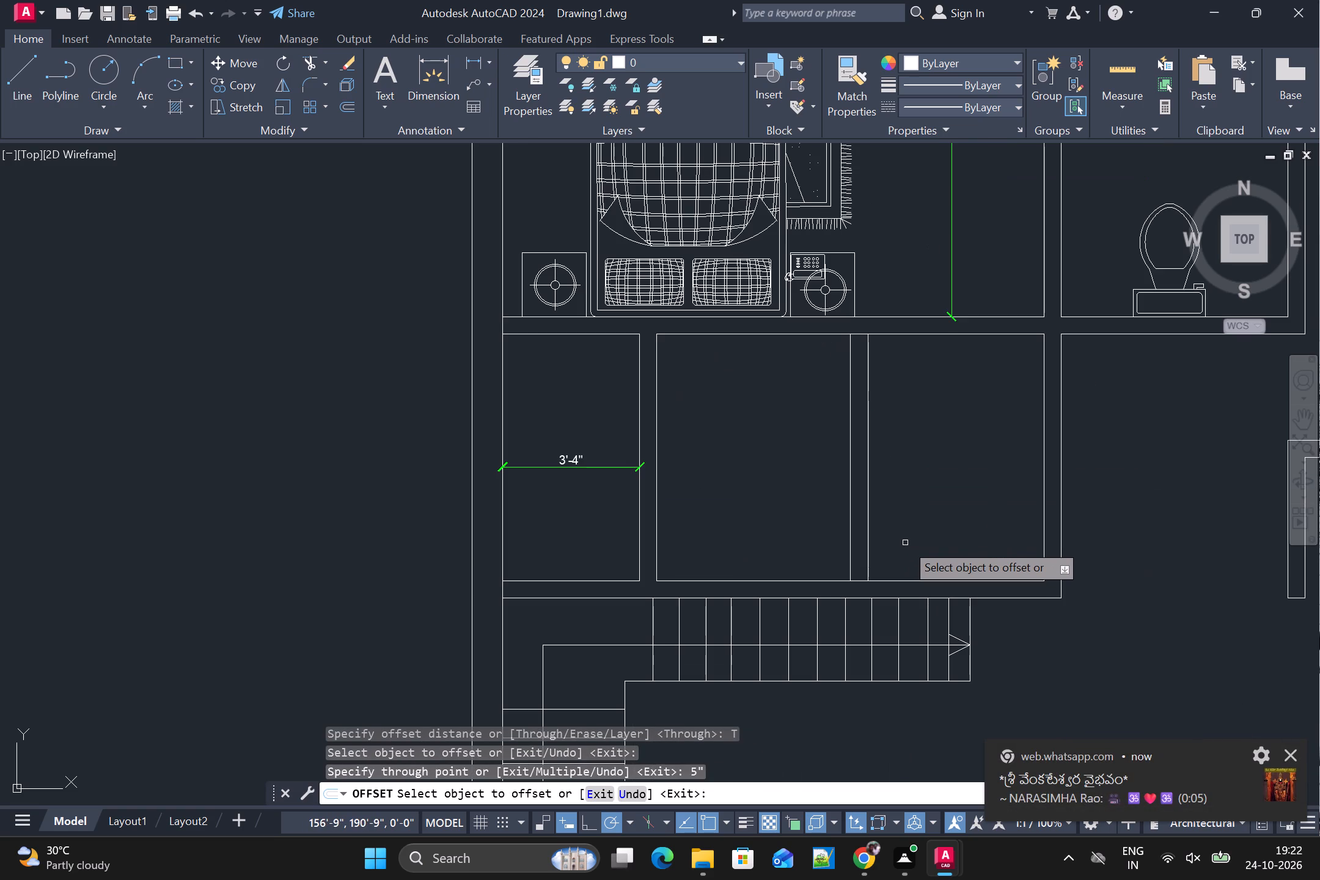
{"action": "scroll", "coordinate": [914, 531], "scroll_direction": "up", "scroll_amount": 1}
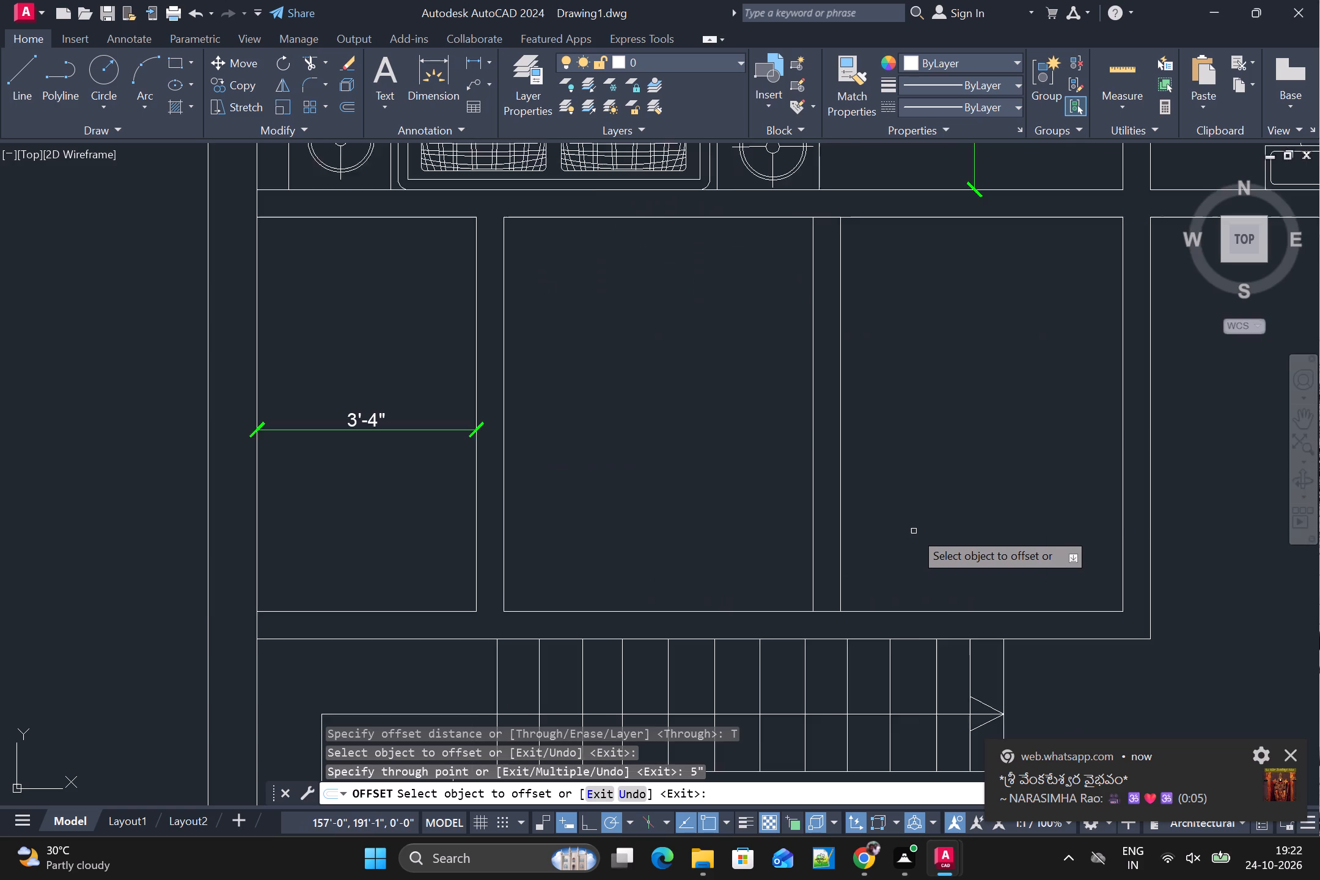
{"action": "scroll", "coordinate": [910, 546], "scroll_direction": "down", "scroll_amount": 1}
{"action": "middle_click_drag", "start_coordinate": [914, 551], "coordinate": [936, 537]}
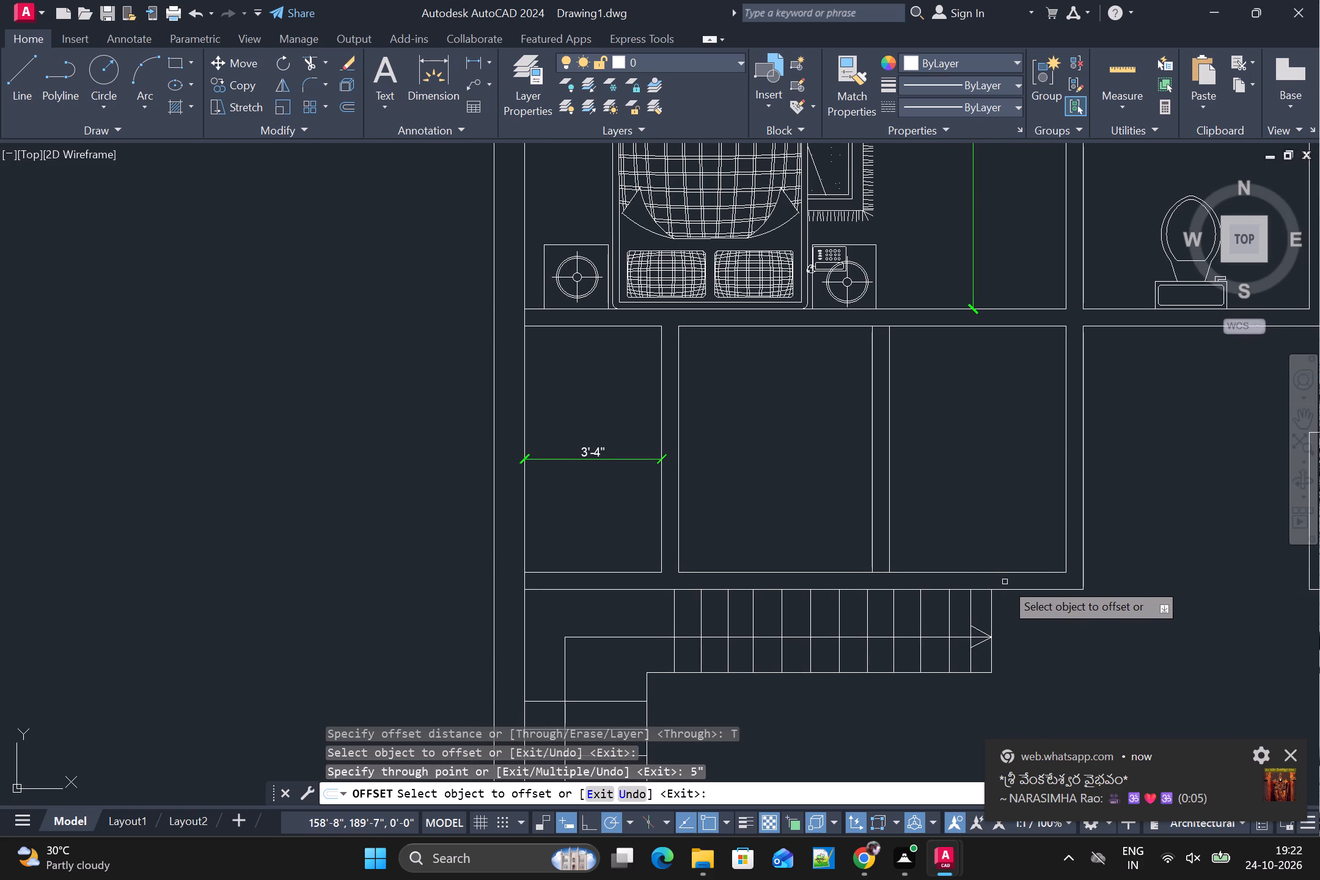
{"action": "key", "text": "Escape"}
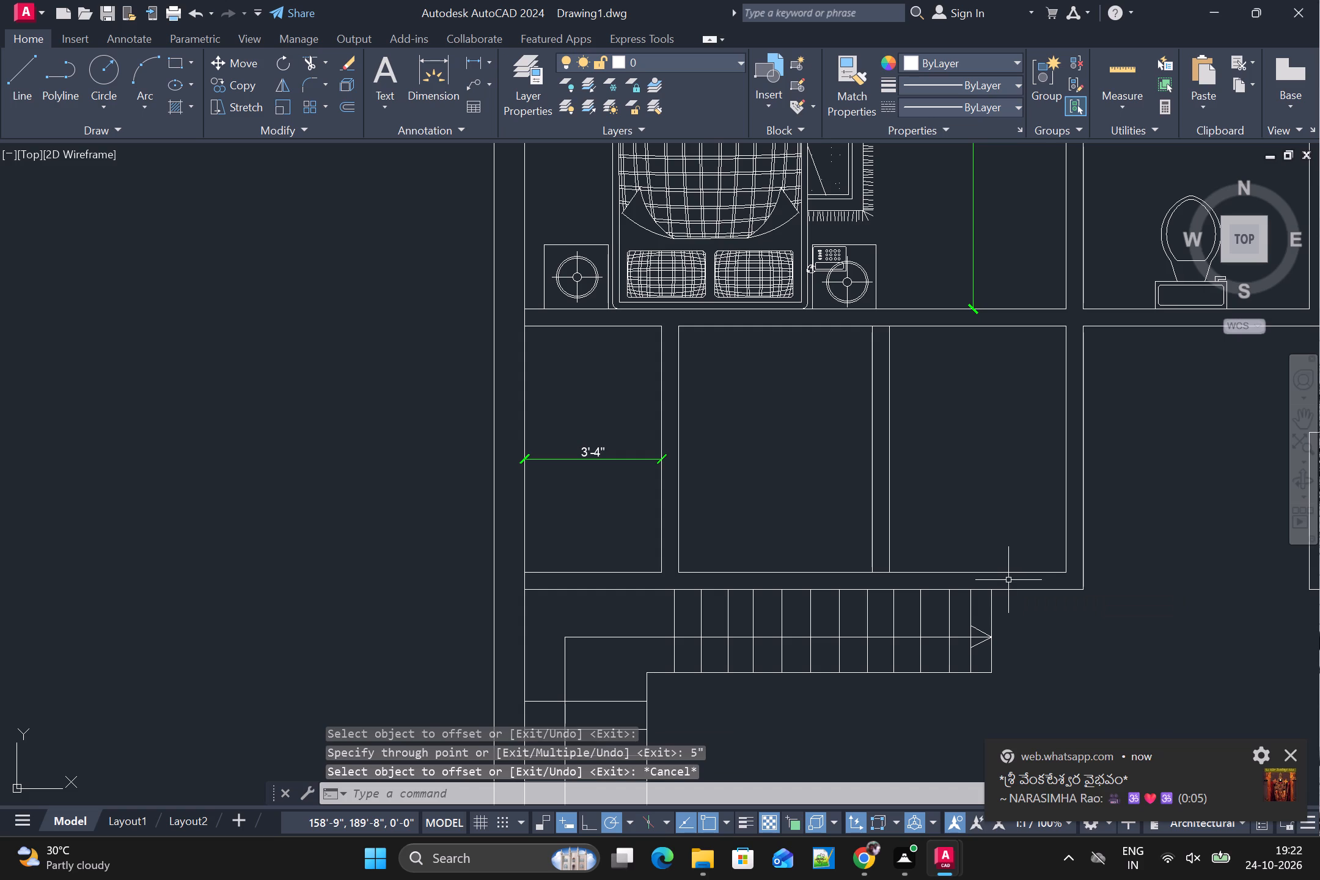
Draw a short line extending the new partition's east face across the thickness of the south wall above the stairs.
{"action": "key", "text": "l"}
{"action": "key", "text": "space"}
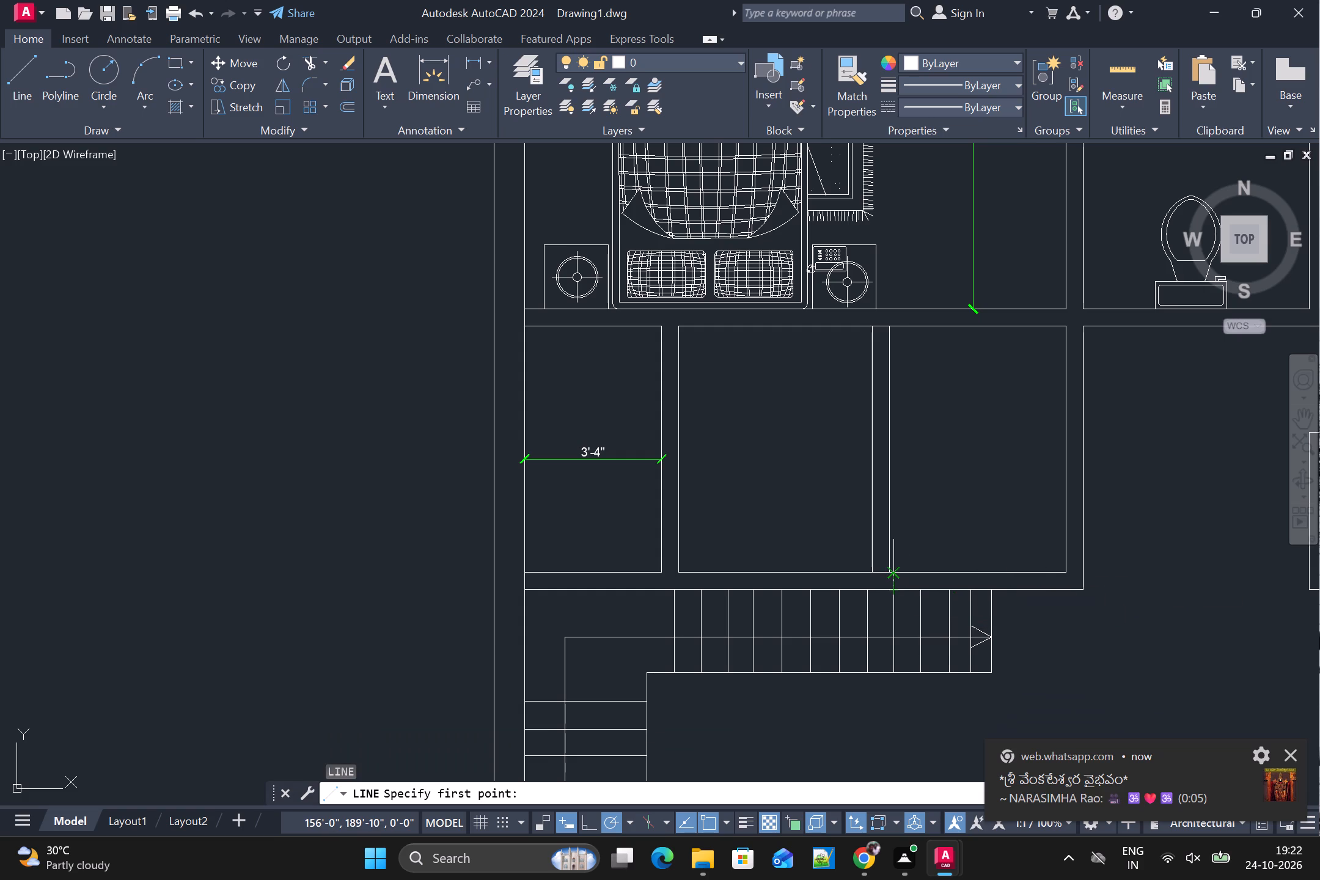
{"action": "left_click", "coordinate": [887, 573]}
{"action": "left_click", "coordinate": [887, 585]}
{"action": "key", "text": "space"}
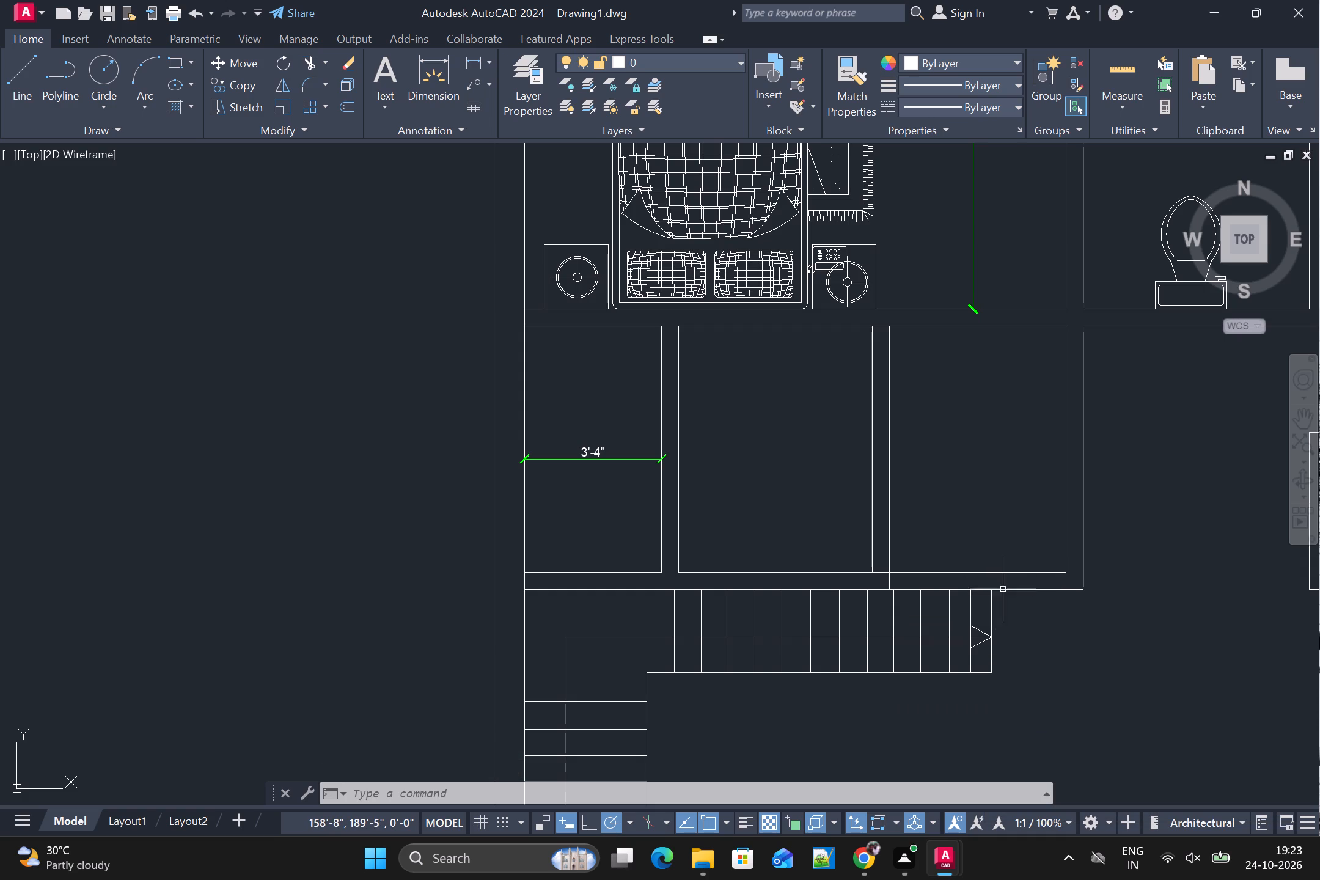
{"action": "key", "text": "Escape"}
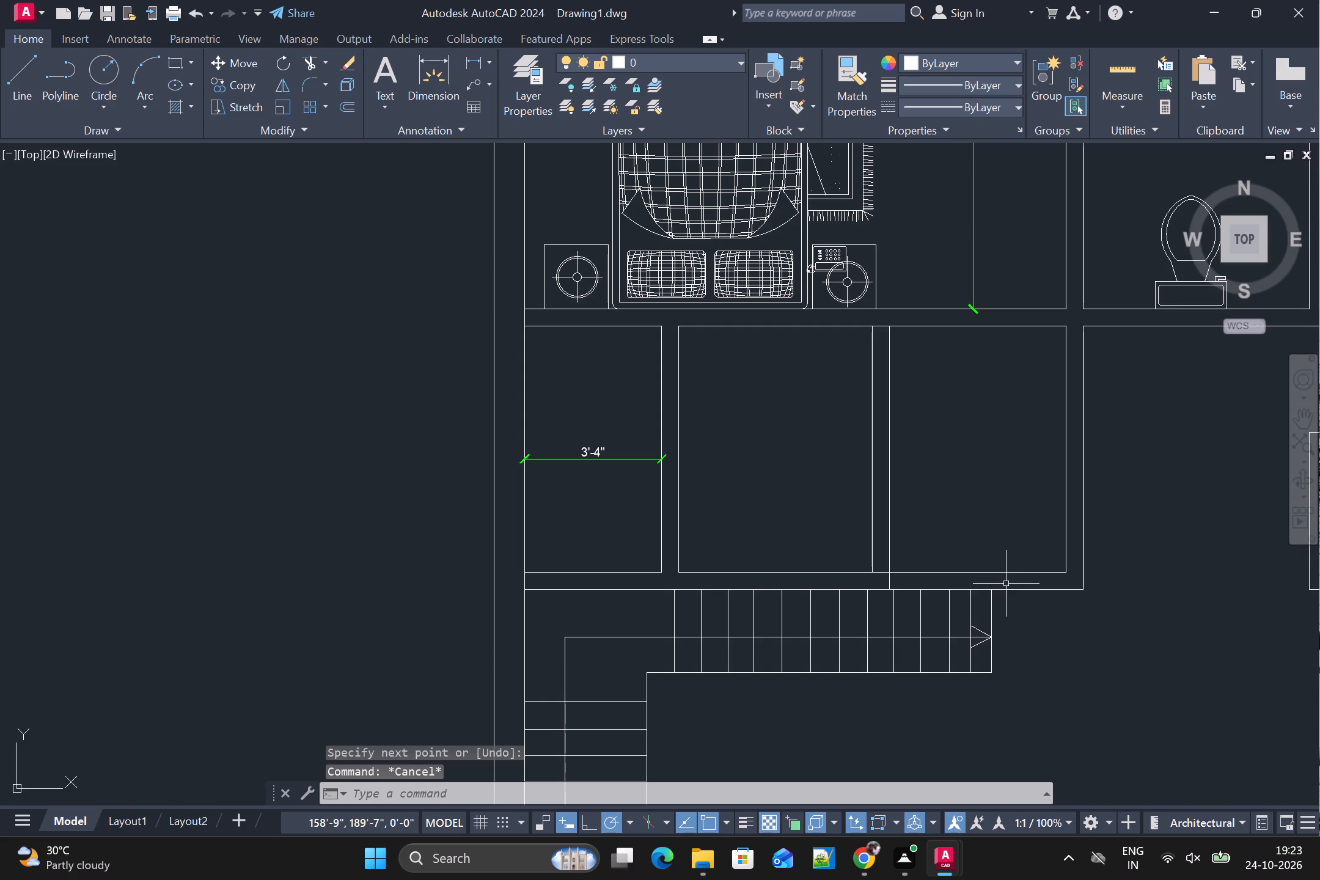
Trim away the south wall lines east of the new partition and both lines of the room's former east wall.
{"action": "type", "text": "TR"}
{"action": "key", "text": "space"}
{"action": "left_click_drag", "start_coordinate": [1013, 537], "coordinate": [1042, 594]}
{"action": "left_click", "coordinate": [1042, 597]}
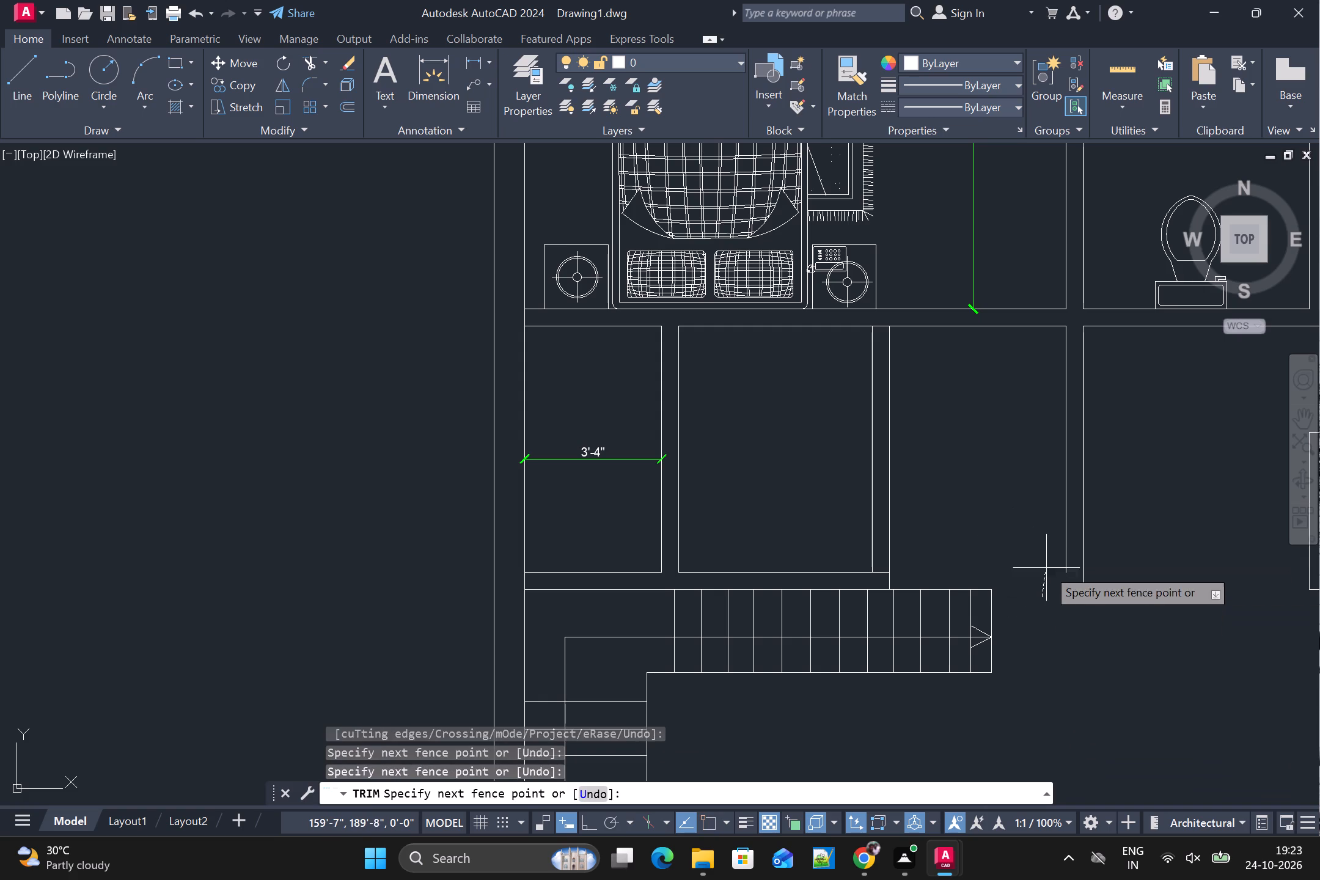
{"action": "left_click_drag", "start_coordinate": [1076, 525], "coordinate": [1120, 523]}
{"action": "left_click_drag", "start_coordinate": [1104, 522], "coordinate": [1083, 531]}
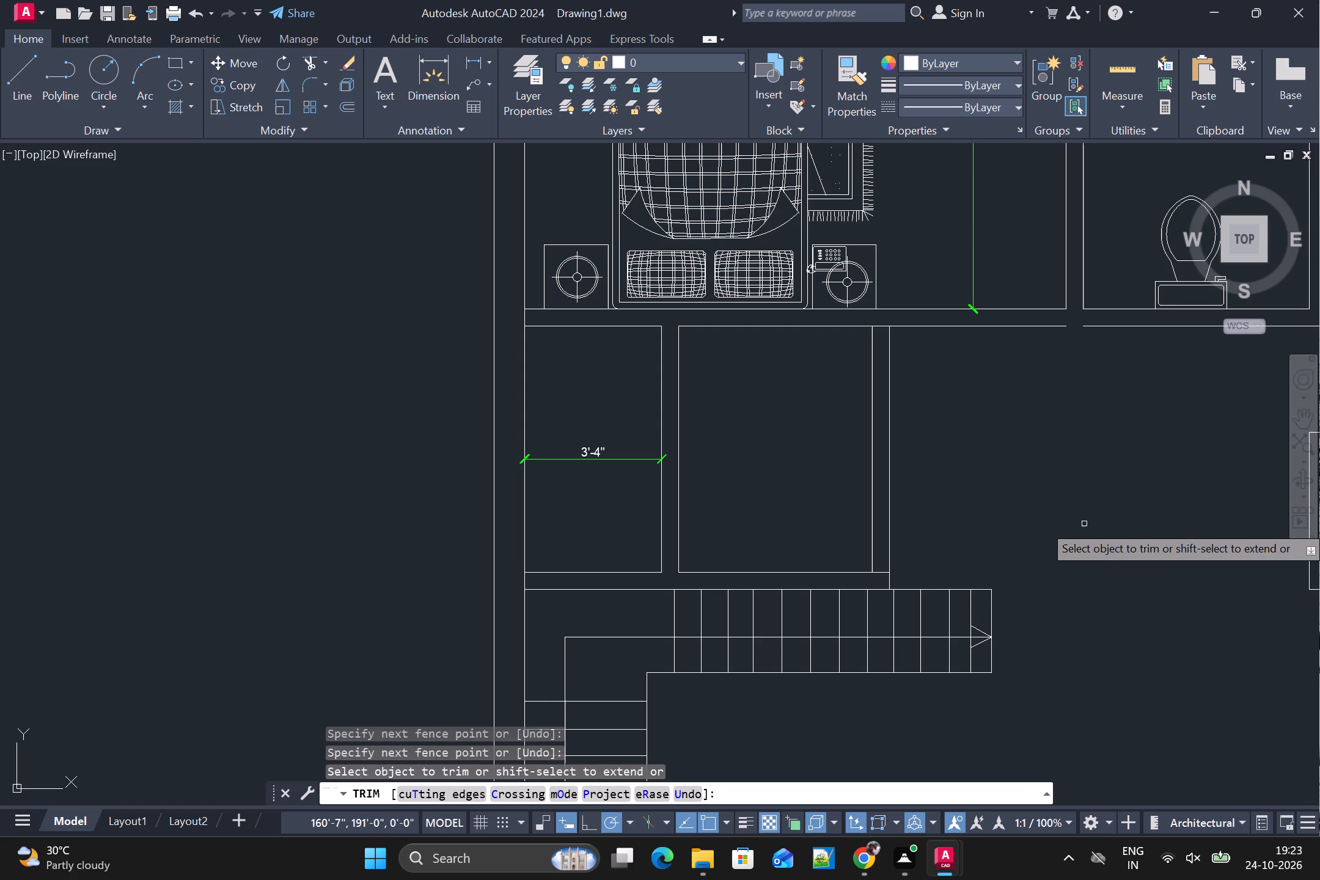
{"action": "key", "text": "Escape"}
Draw a short line closing the gap in the bedroom wall's south face where the former east wall joined it.
{"action": "key", "text": "l"}
{"action": "key", "text": "space"}
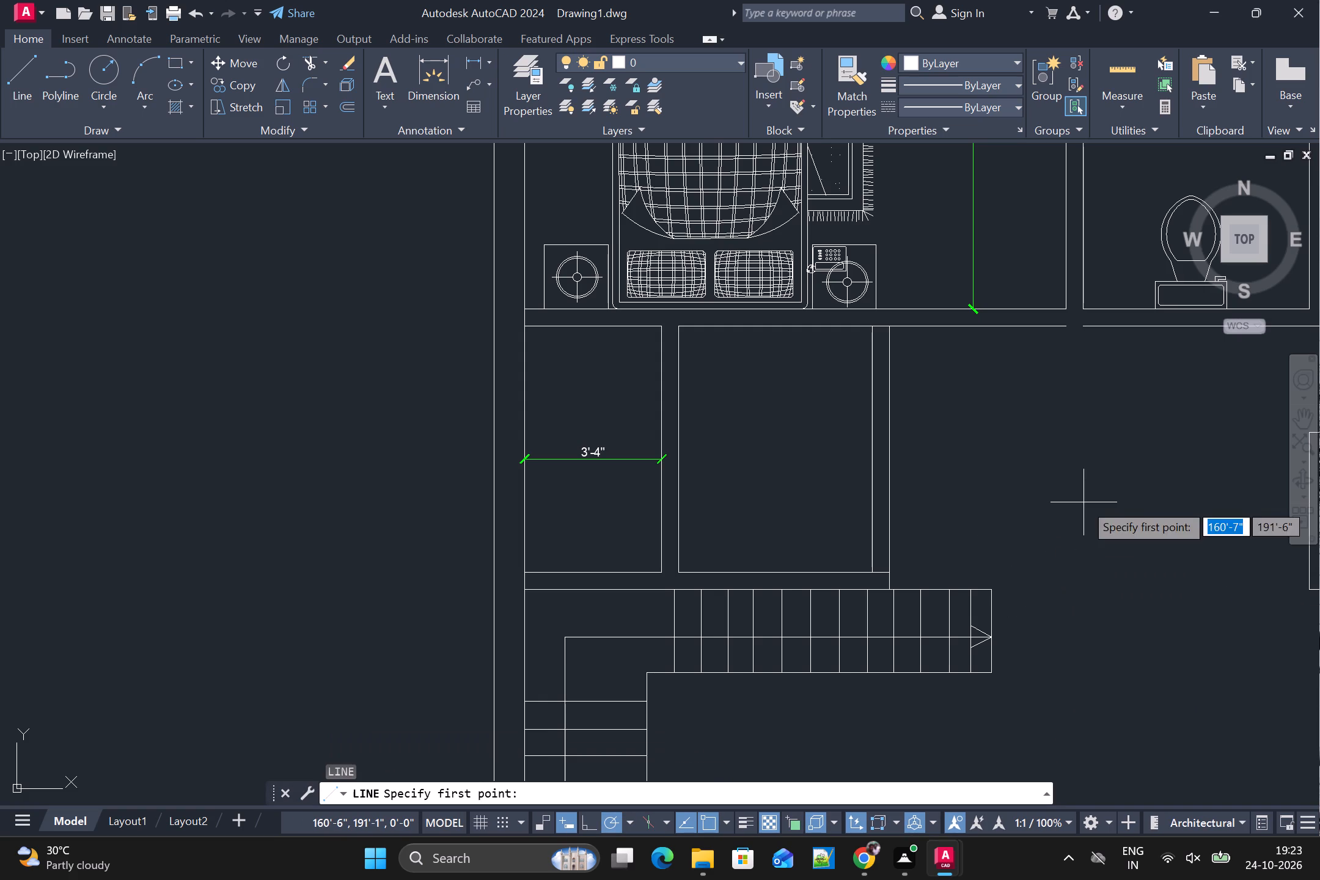
{"action": "scroll", "coordinate": [1097, 329], "scroll_direction": "up", "scroll_amount": 1}
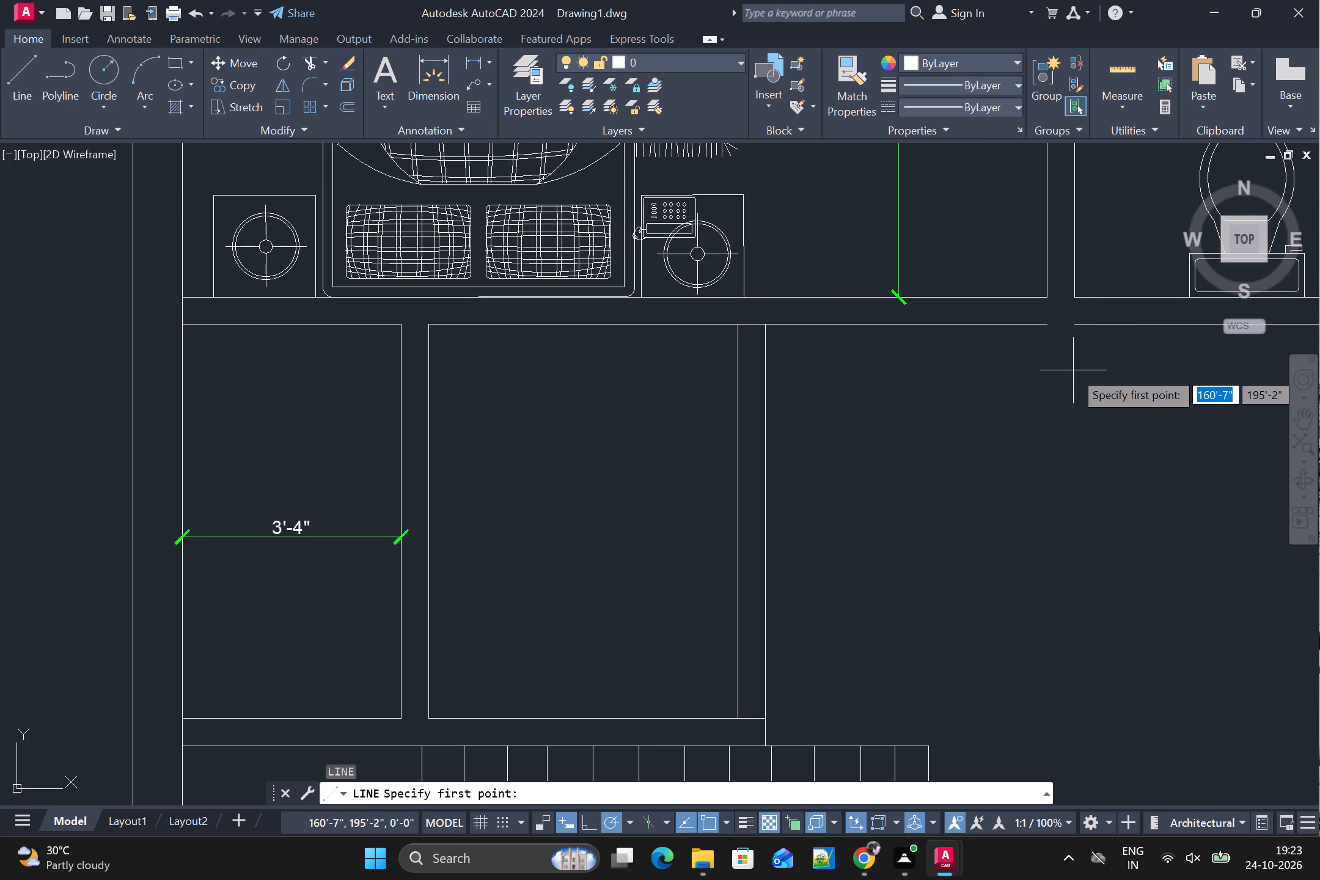
{"action": "left_click", "coordinate": [1077, 323]}
{"action": "left_click", "coordinate": [1052, 326]}
{"action": "key", "text": "space"}
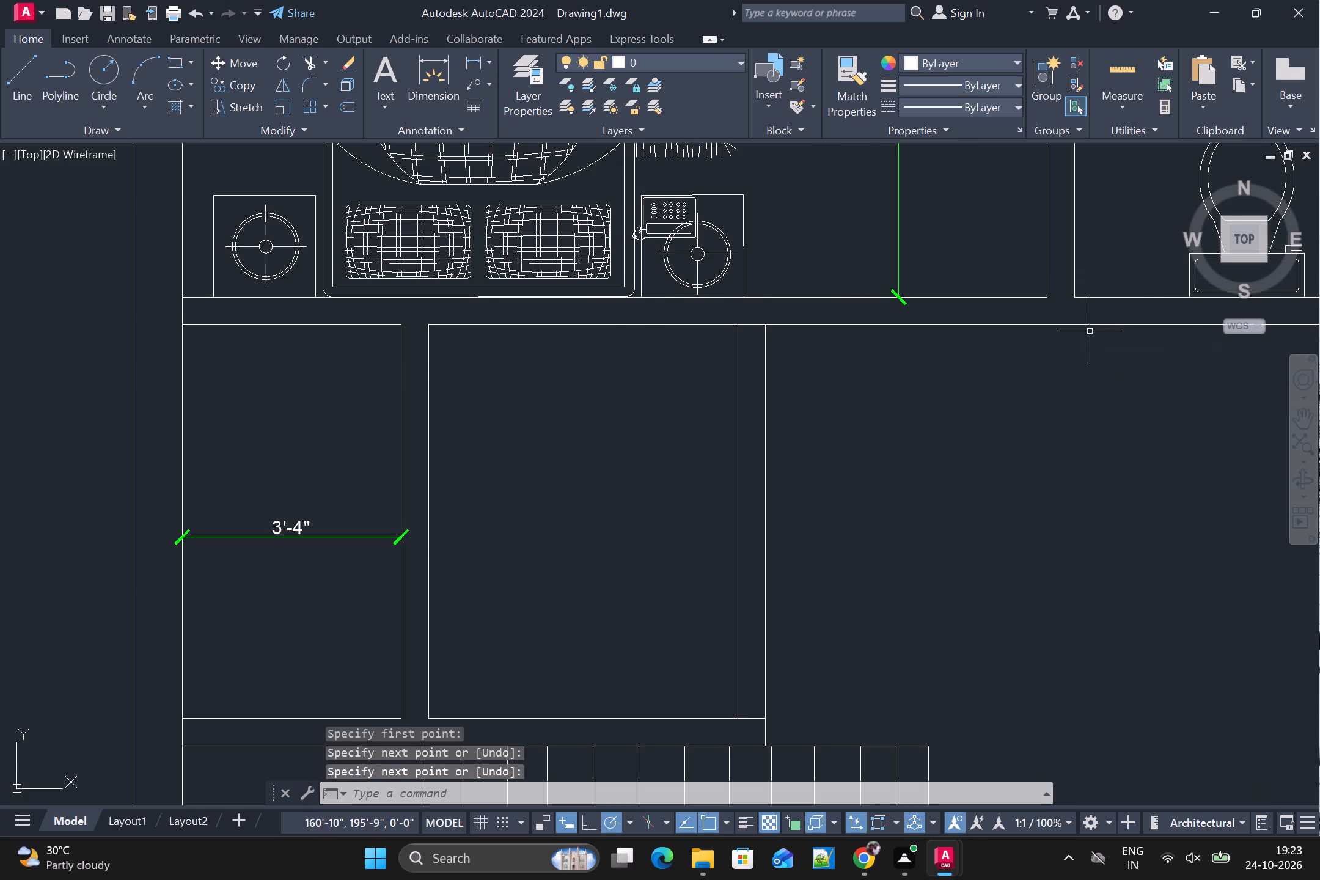
Trim the south wall's inner line between the two faces of the new partition to open the wall corner.
{"action": "scroll", "coordinate": [1093, 366], "scroll_direction": "down", "scroll_amount": 1}
{"action": "scroll", "coordinate": [1019, 509], "scroll_direction": "down", "scroll_amount": 1}
{"action": "scroll", "coordinate": [994, 533], "scroll_direction": "up", "scroll_amount": 1}
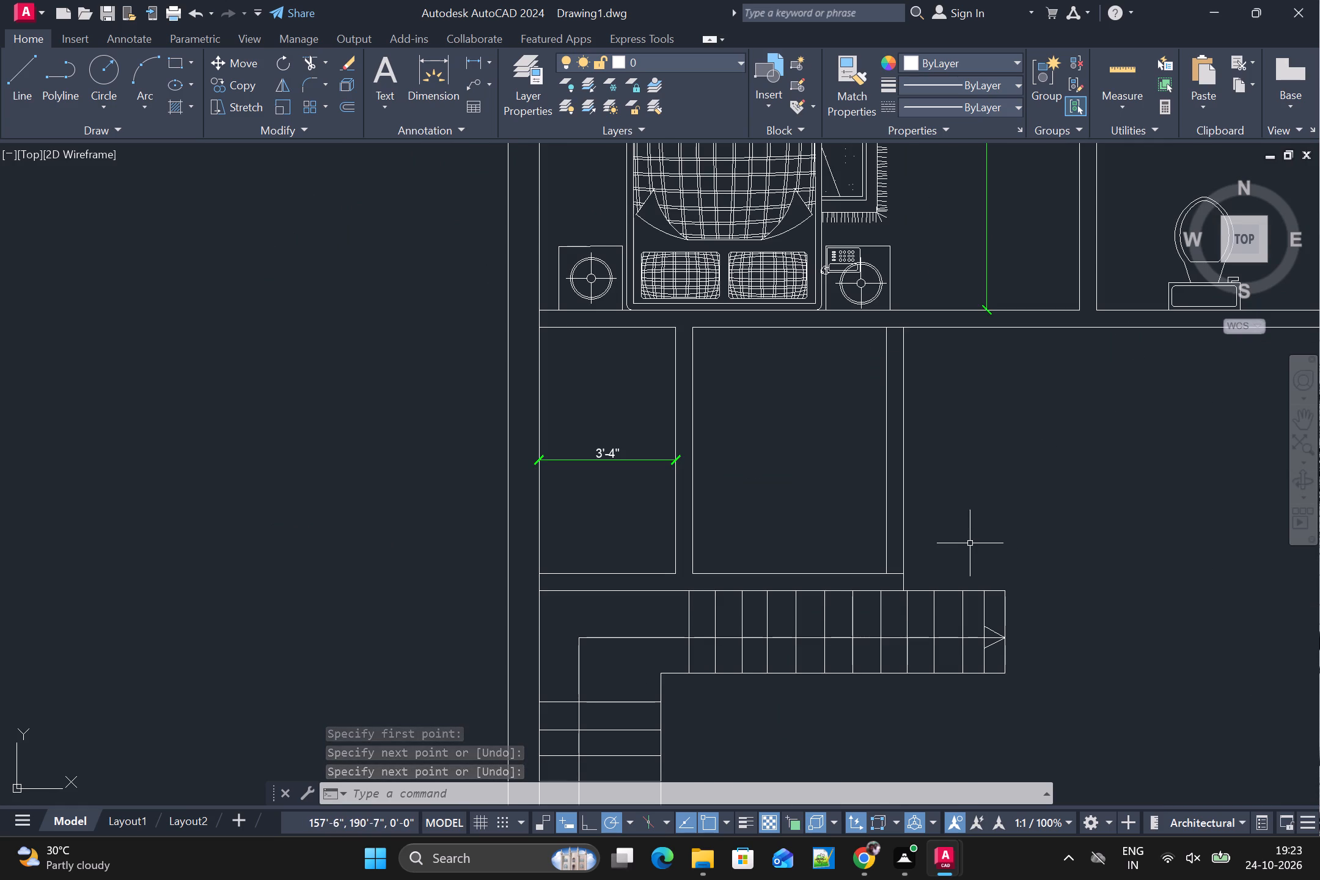
{"action": "scroll", "coordinate": [974, 573], "scroll_direction": "up", "scroll_amount": 2}
{"action": "key", "text": "t"}
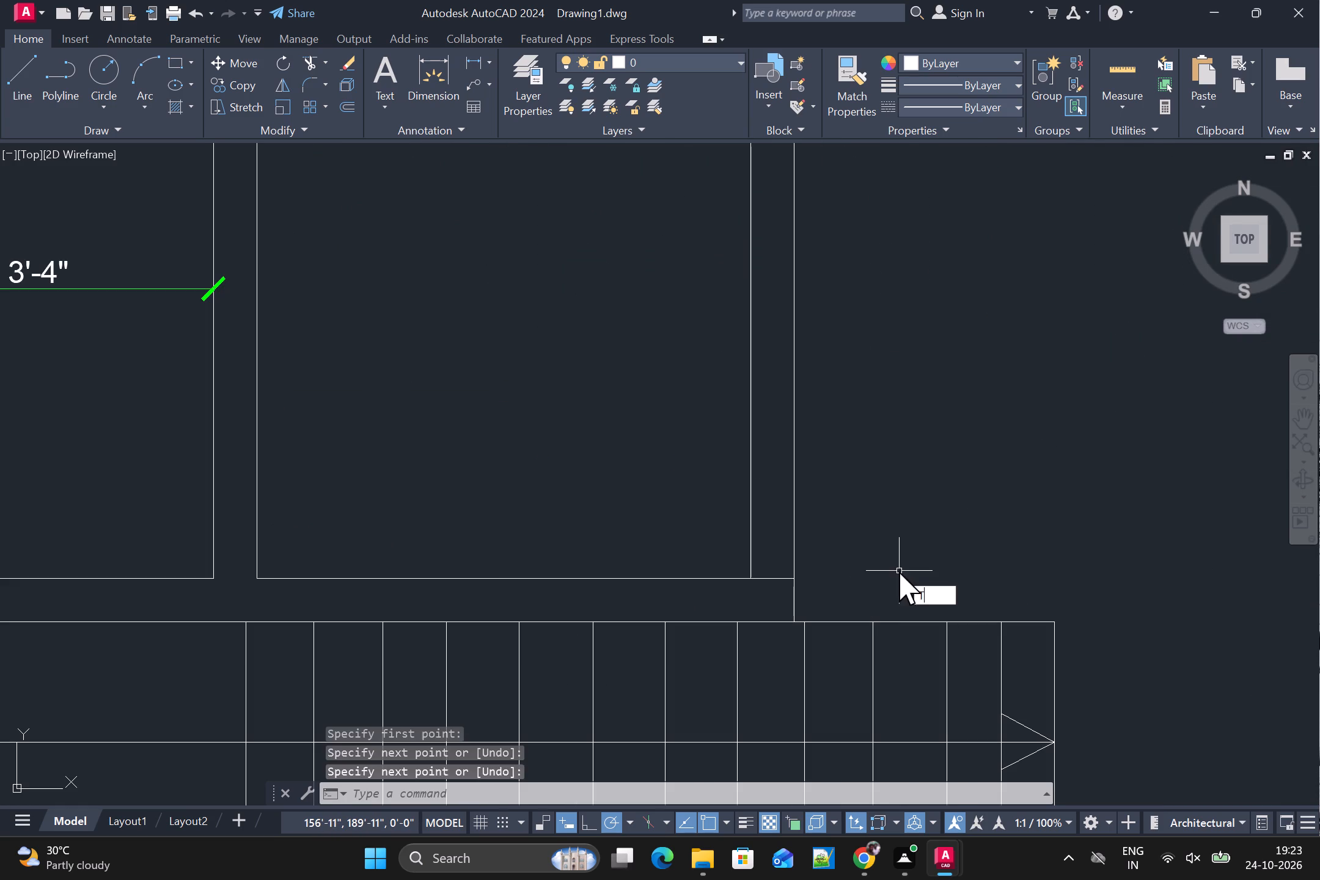
{"action": "type", "text": "ER"}
{"action": "key", "text": "BackSpace"}
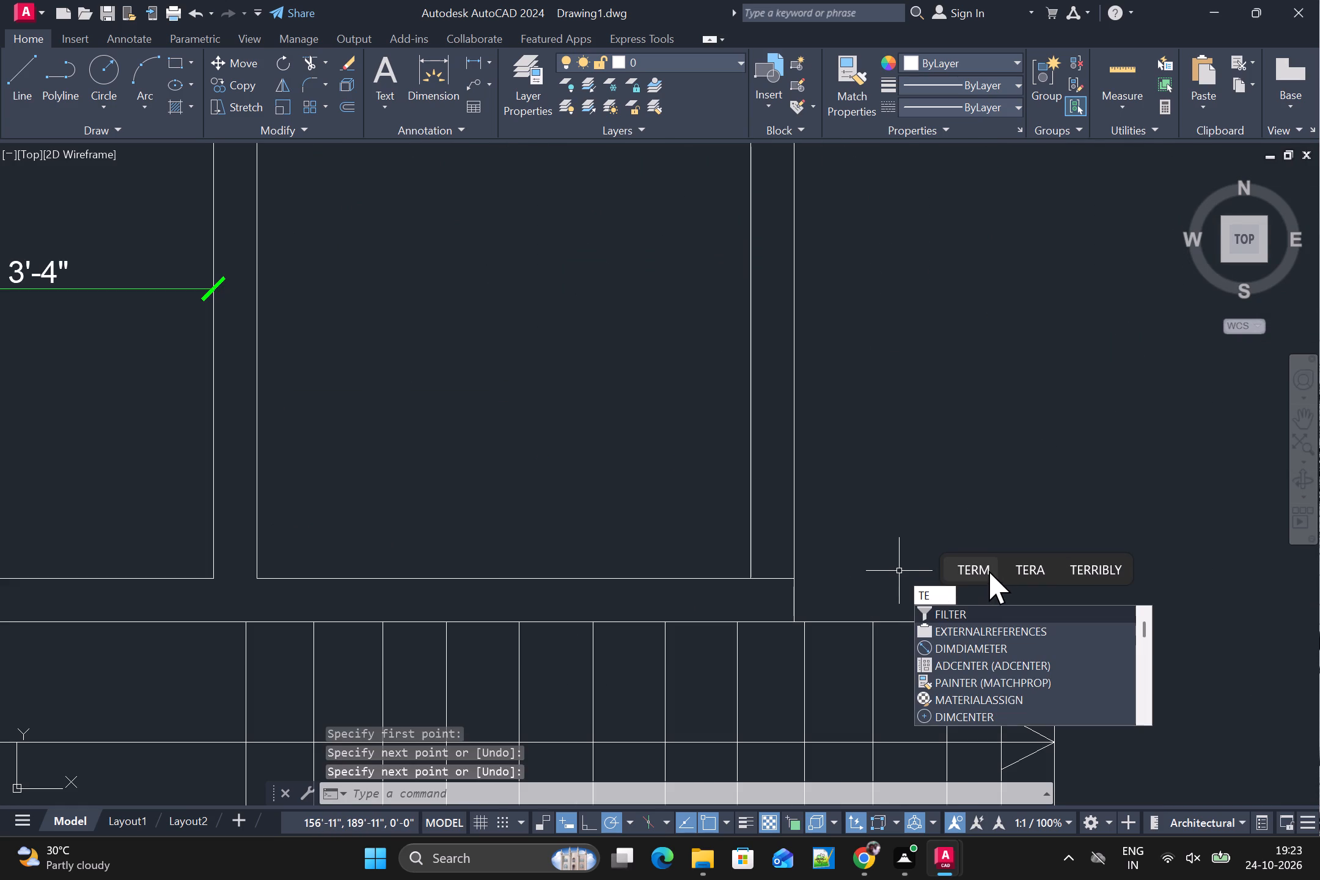
{"action": "key", "text": "BackSpace"}
{"action": "key", "text": "r"}
{"action": "key", "text": "space"}
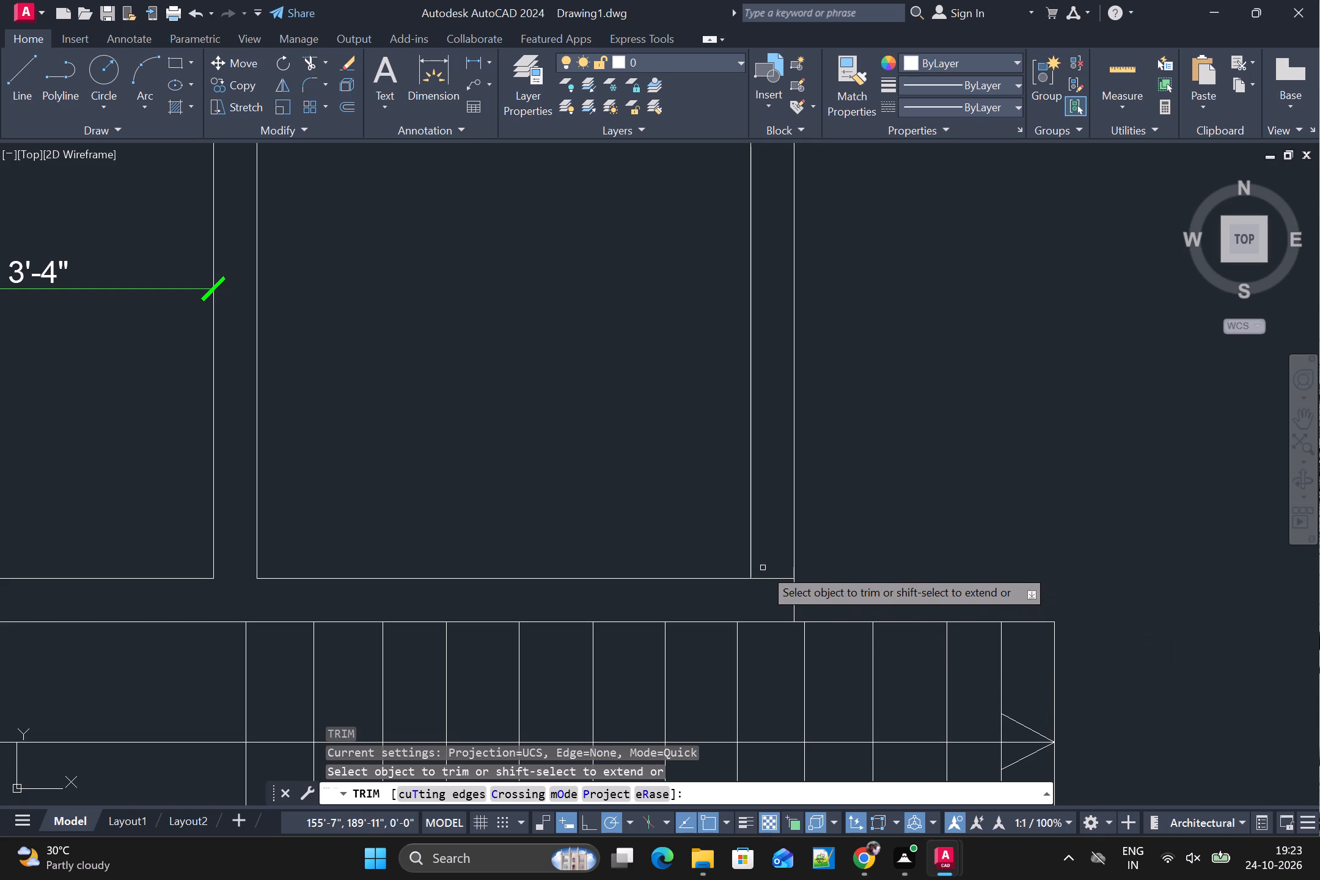
{"action": "left_click_drag", "start_coordinate": [764, 576], "coordinate": [760, 592]}
Add a linear dimension for the inside north-south length of the reduced room north of the staircase.
{"action": "scroll", "coordinate": [761, 593], "scroll_direction": "down", "scroll_amount": 2}
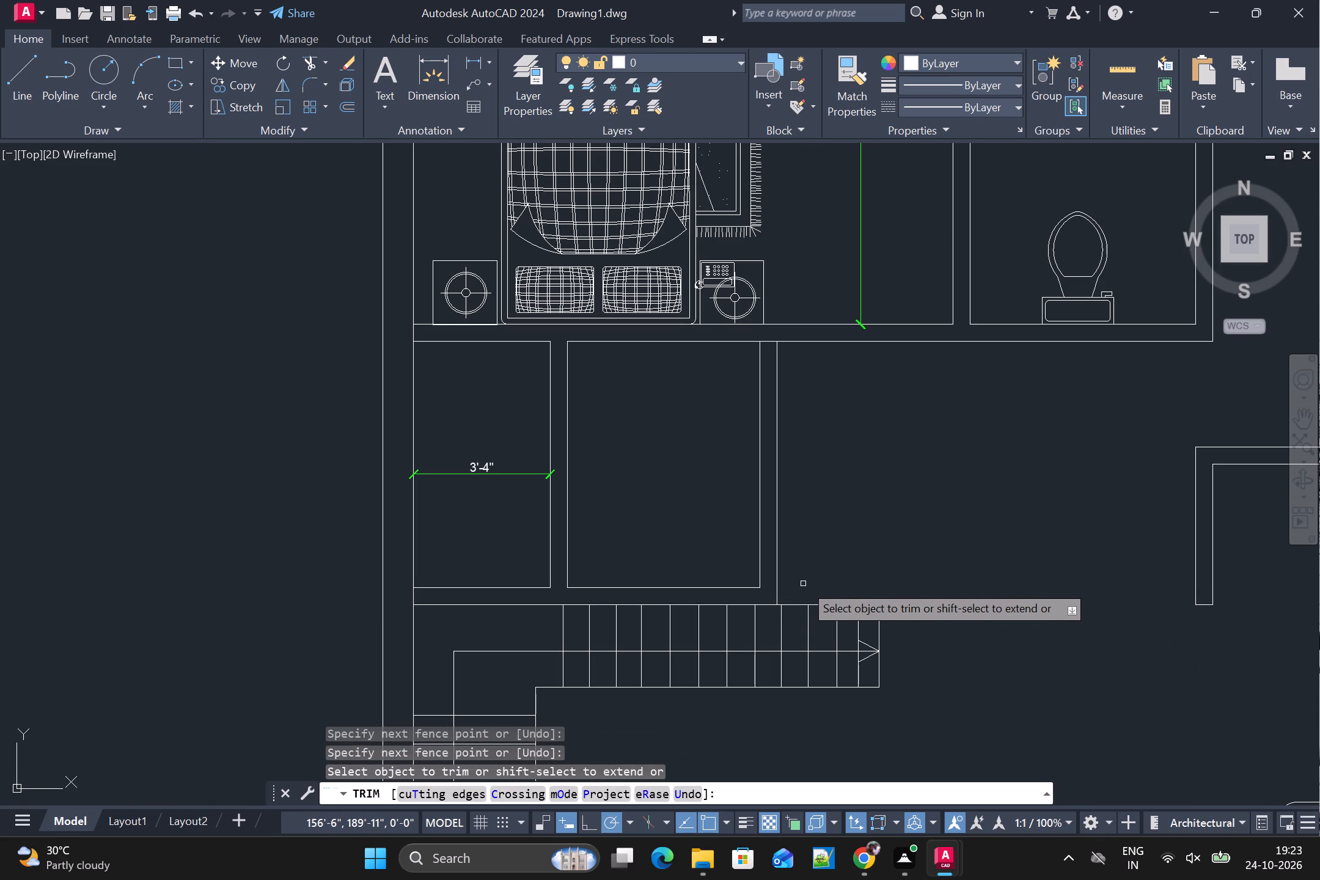
{"action": "scroll", "coordinate": [859, 585], "scroll_direction": "down", "scroll_amount": 1}
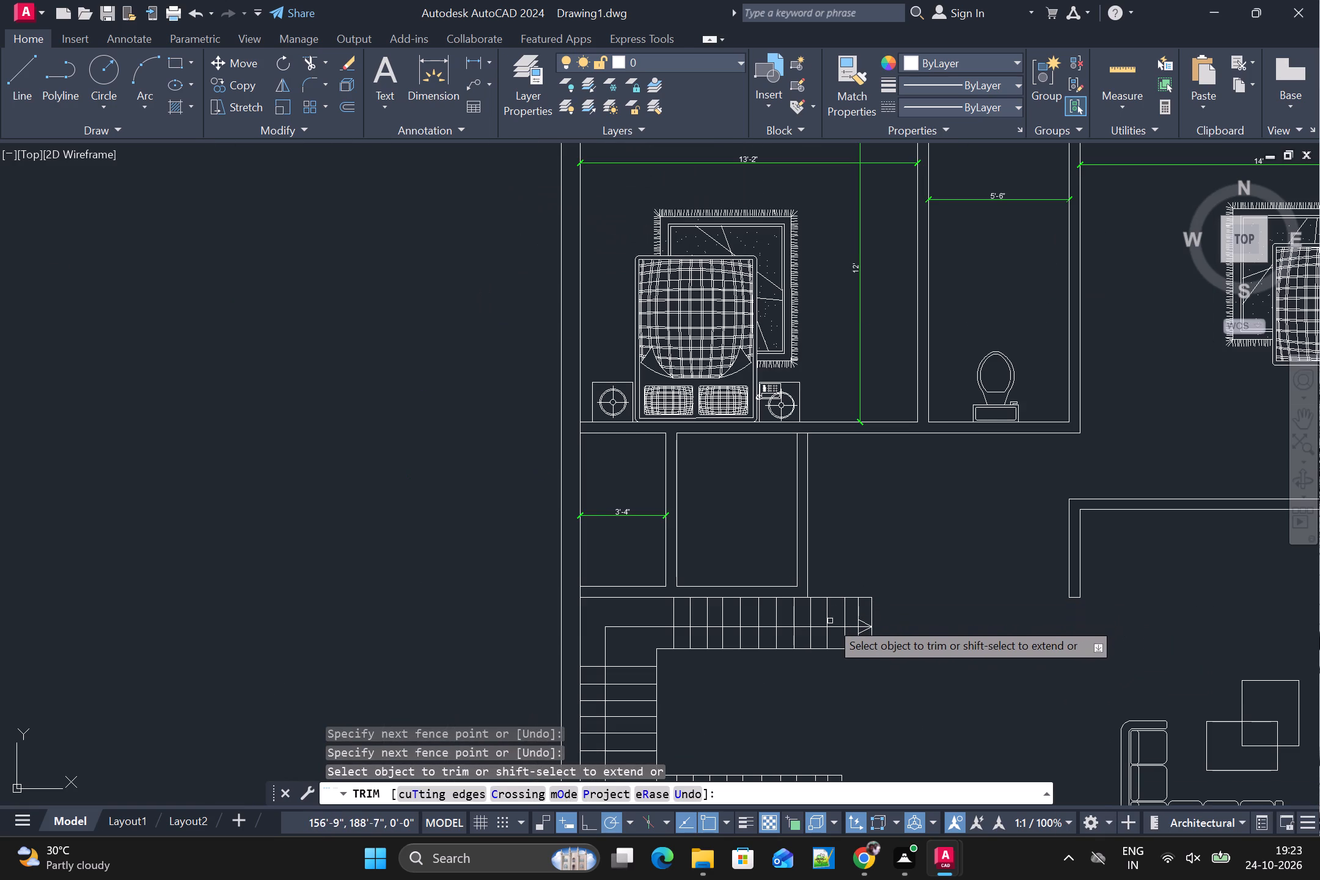
{"action": "scroll", "coordinate": [822, 656], "scroll_direction": "up", "scroll_amount": 1}
{"action": "scroll", "coordinate": [822, 660], "scroll_direction": "down", "scroll_amount": 1}
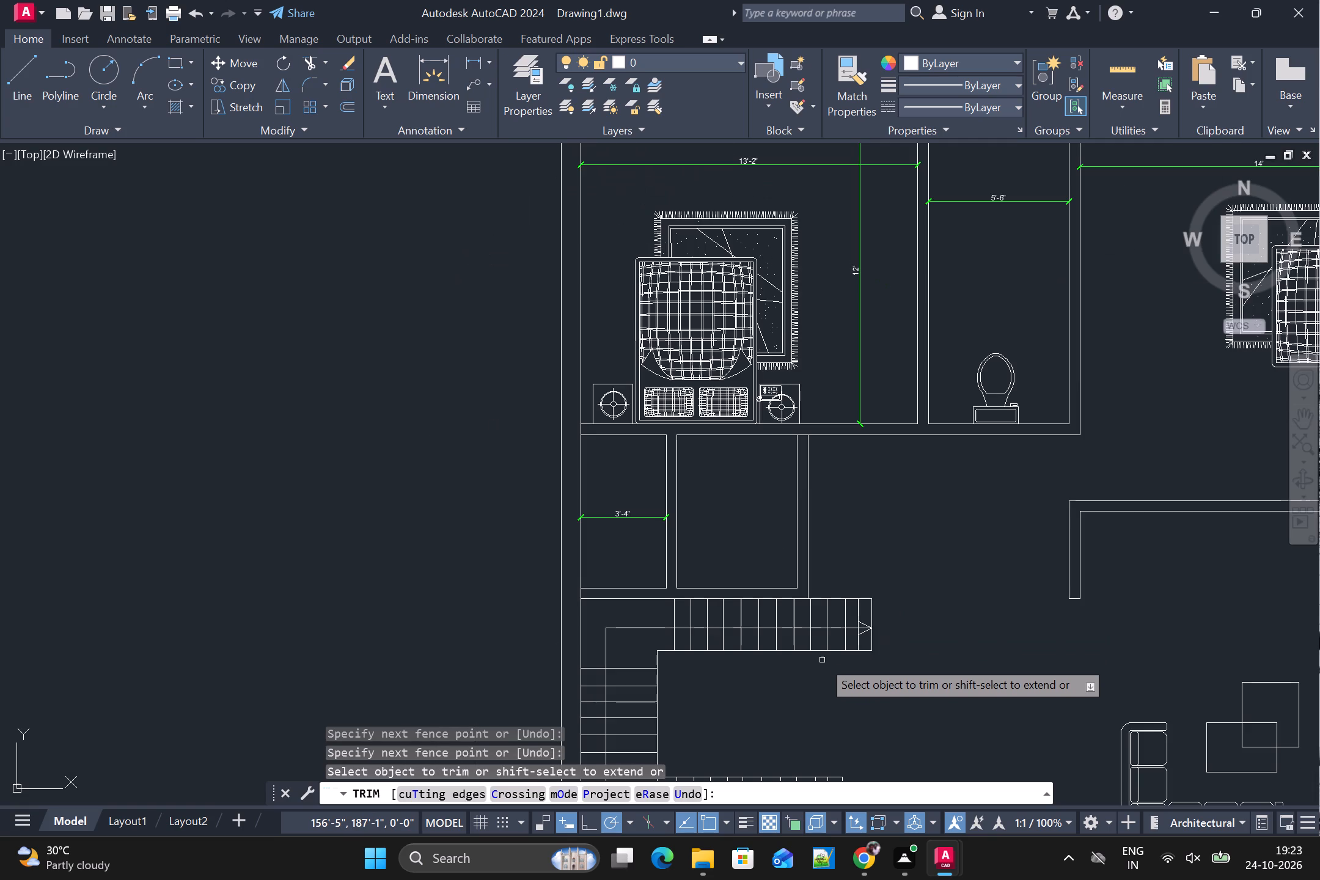
{"action": "scroll", "coordinate": [823, 662], "scroll_direction": "down", "scroll_amount": 1}
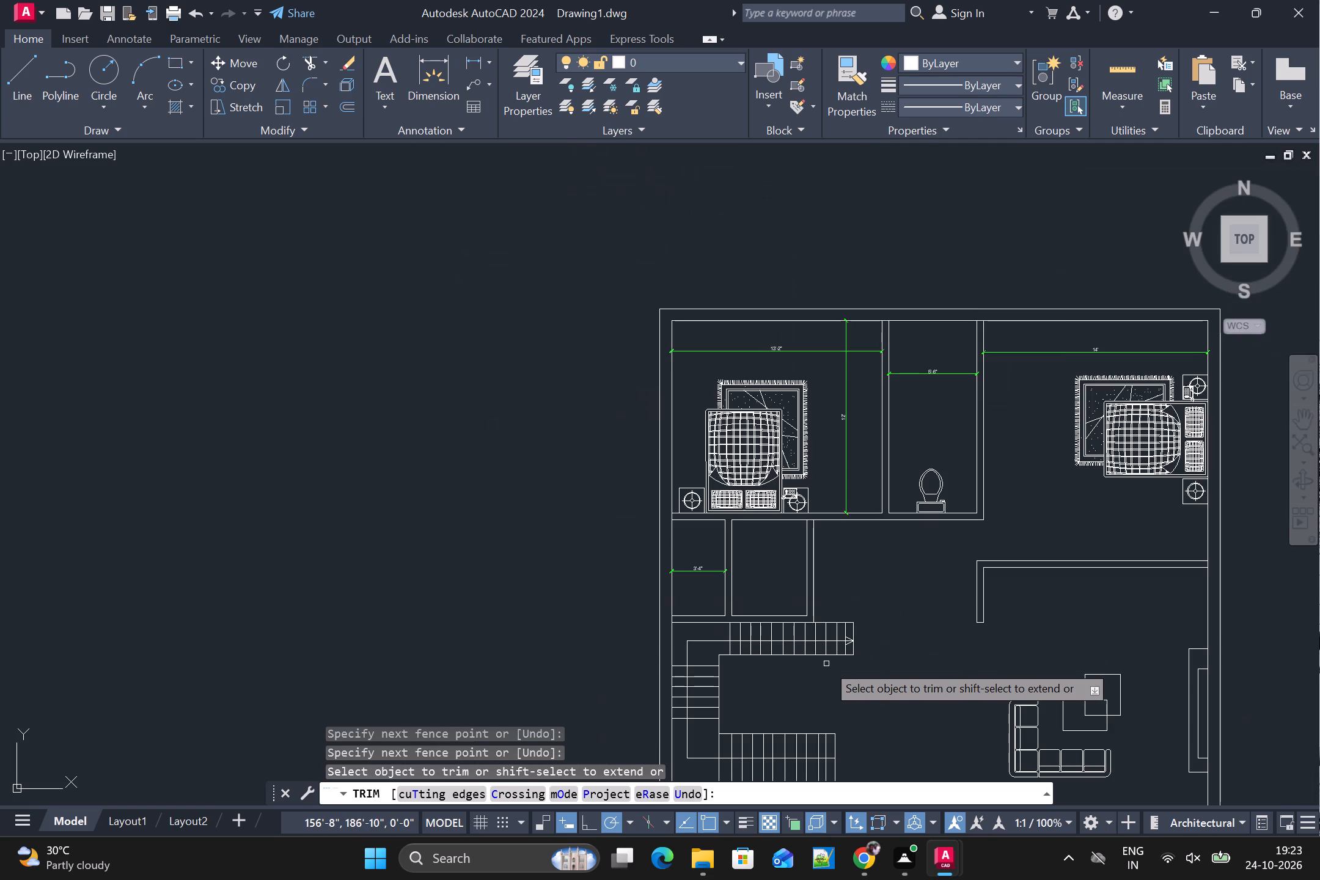
{"action": "left_click", "coordinate": [474, 63]}
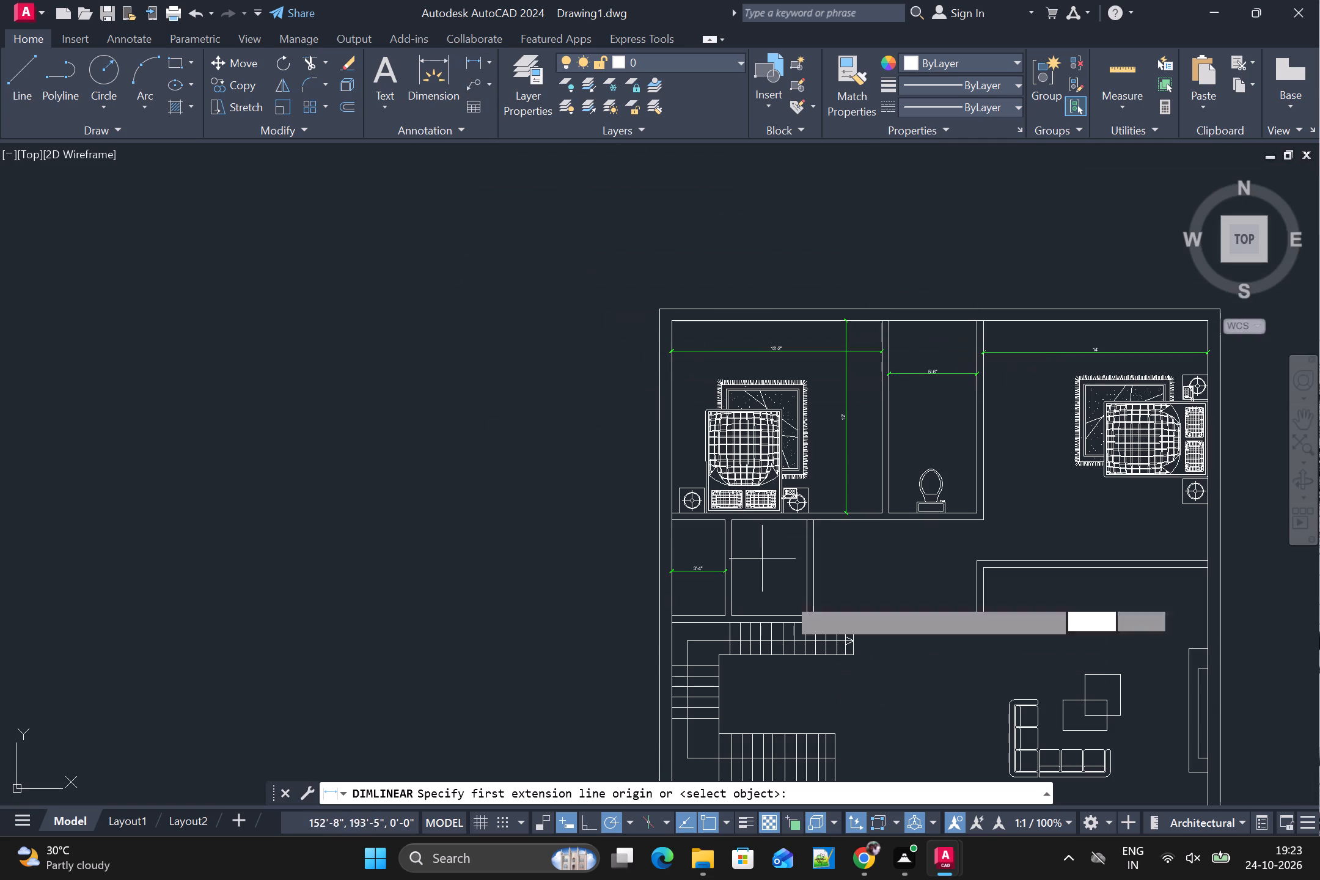
{"action": "scroll", "coordinate": [774, 592], "scroll_direction": "up", "scroll_amount": 1}
{"action": "left_click", "coordinate": [776, 479]}
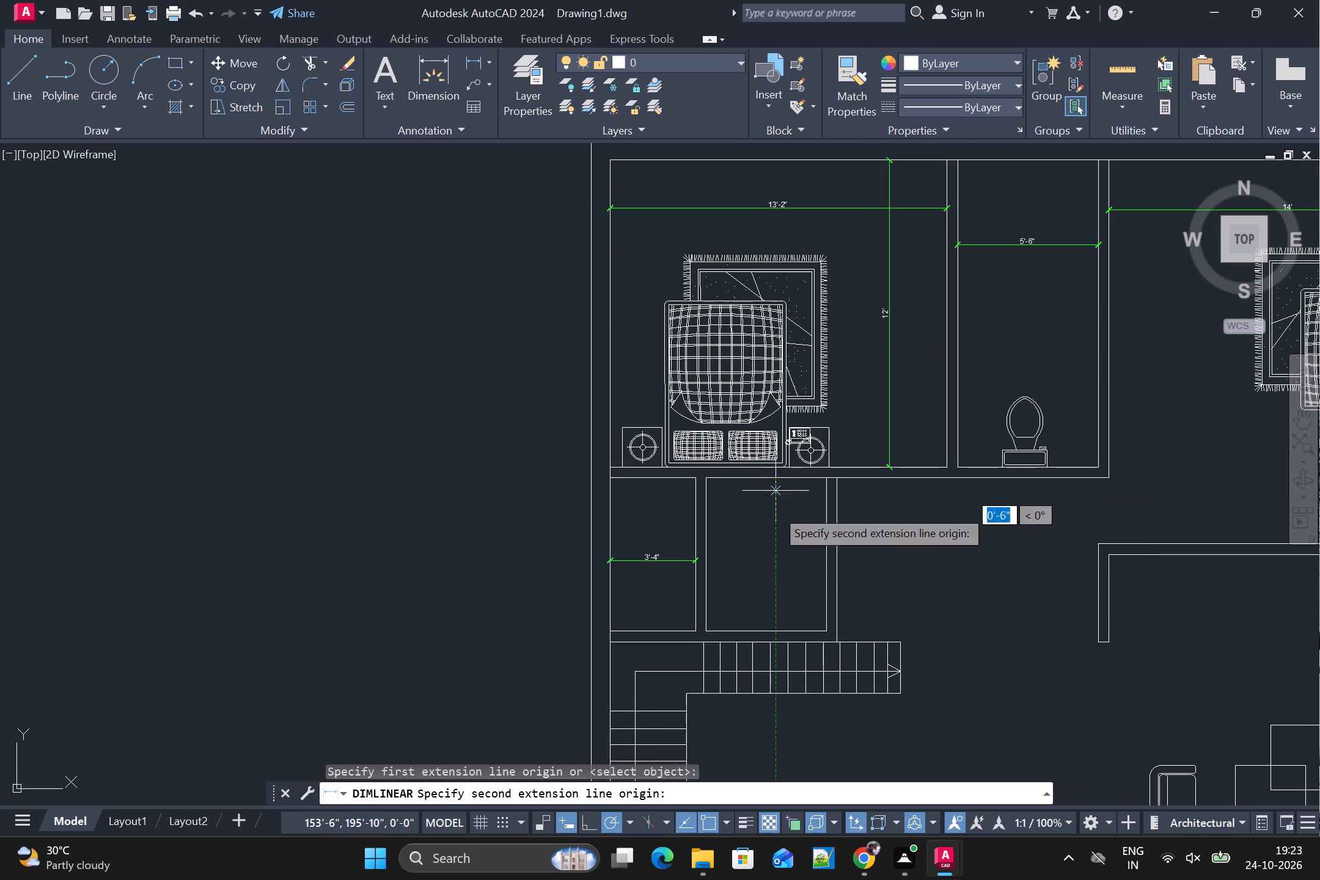
{"action": "left_click", "coordinate": [771, 628]}
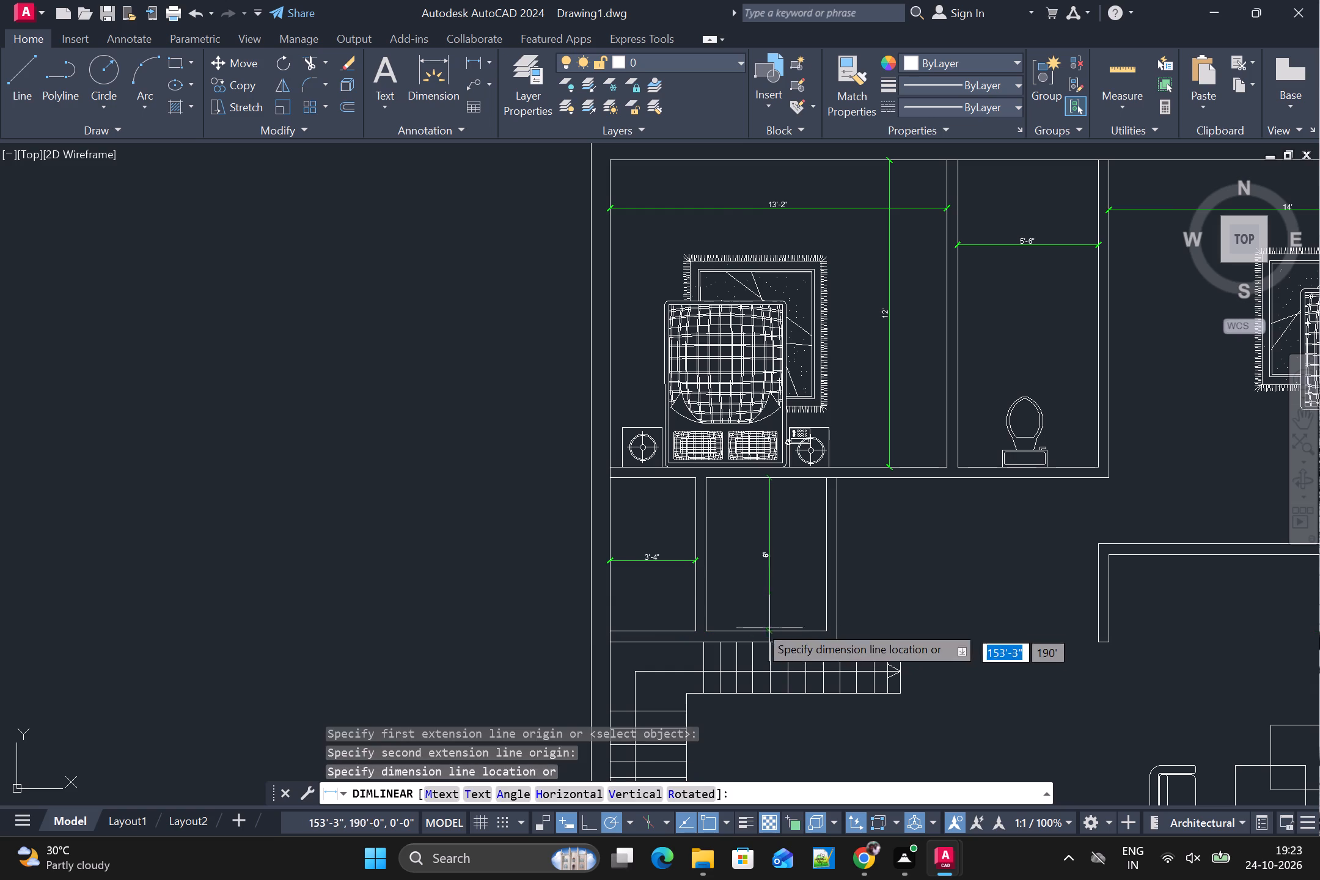
{"action": "left_click", "coordinate": [758, 623]}
{"action": "scroll", "coordinate": [807, 618], "scroll_direction": "up", "scroll_amount": 2}
{"action": "scroll", "coordinate": [809, 618], "scroll_direction": "down", "scroll_amount": 3}
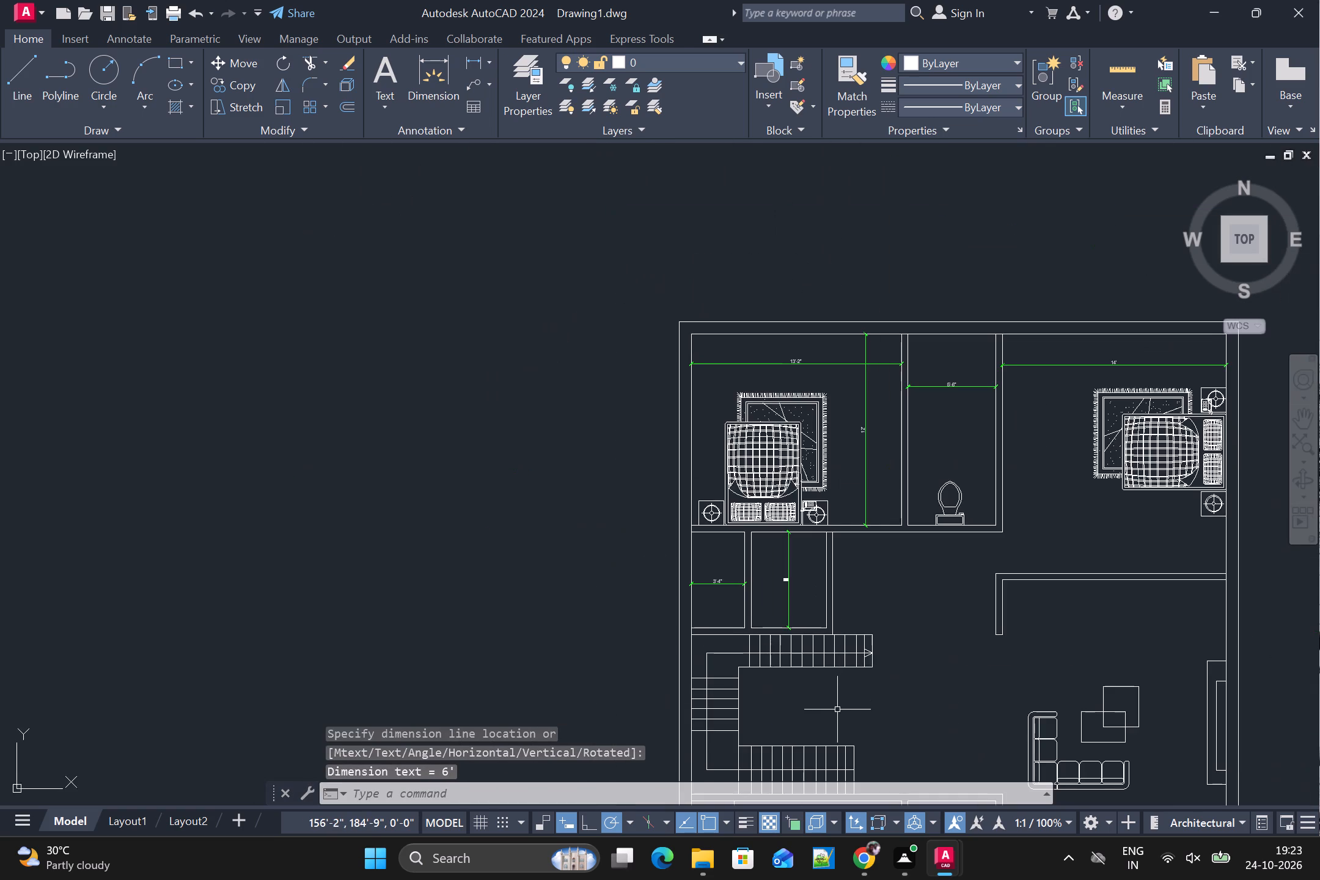
Add a linear dimension for the inside east-west width of the eastern small room north of the staircase.
{"action": "middle_click_drag", "start_coordinate": [837, 710], "coordinate": [884, 609]}
{"action": "scroll", "coordinate": [898, 628], "scroll_direction": "up", "scroll_amount": 1}
{"action": "key", "text": "space"}
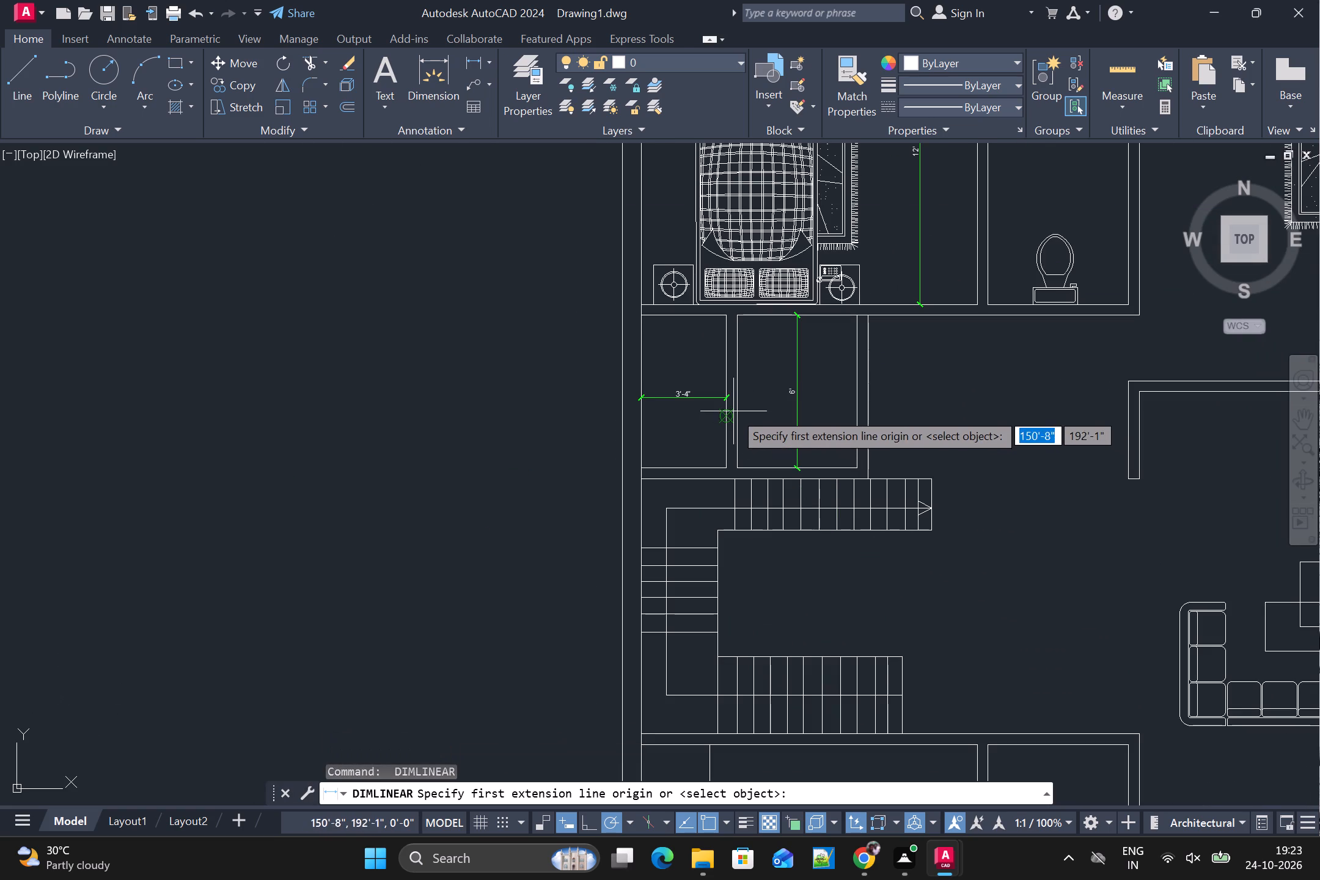
{"action": "scroll", "coordinate": [739, 415], "scroll_direction": "up", "scroll_amount": 2}
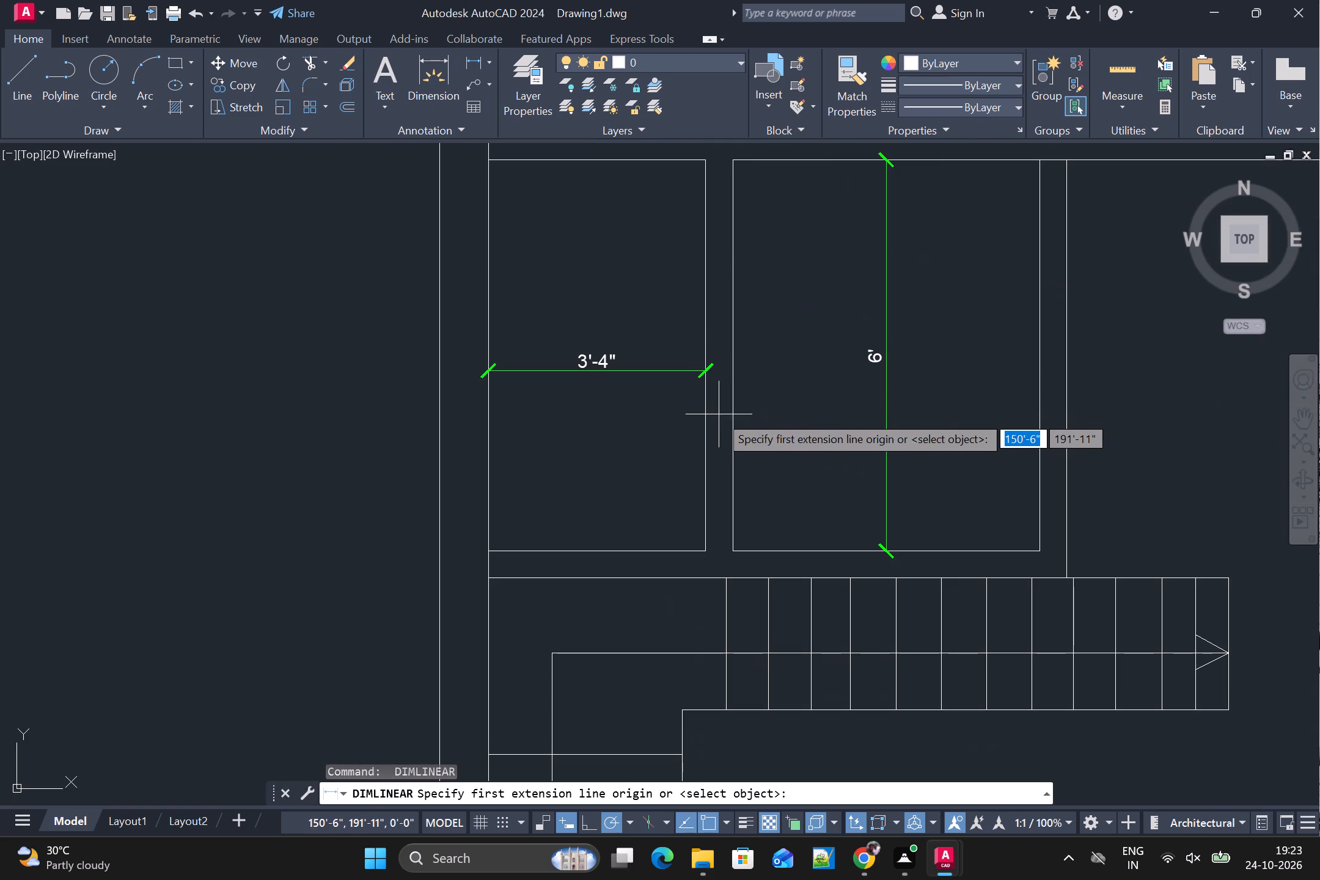
{"action": "left_click", "coordinate": [731, 414]}
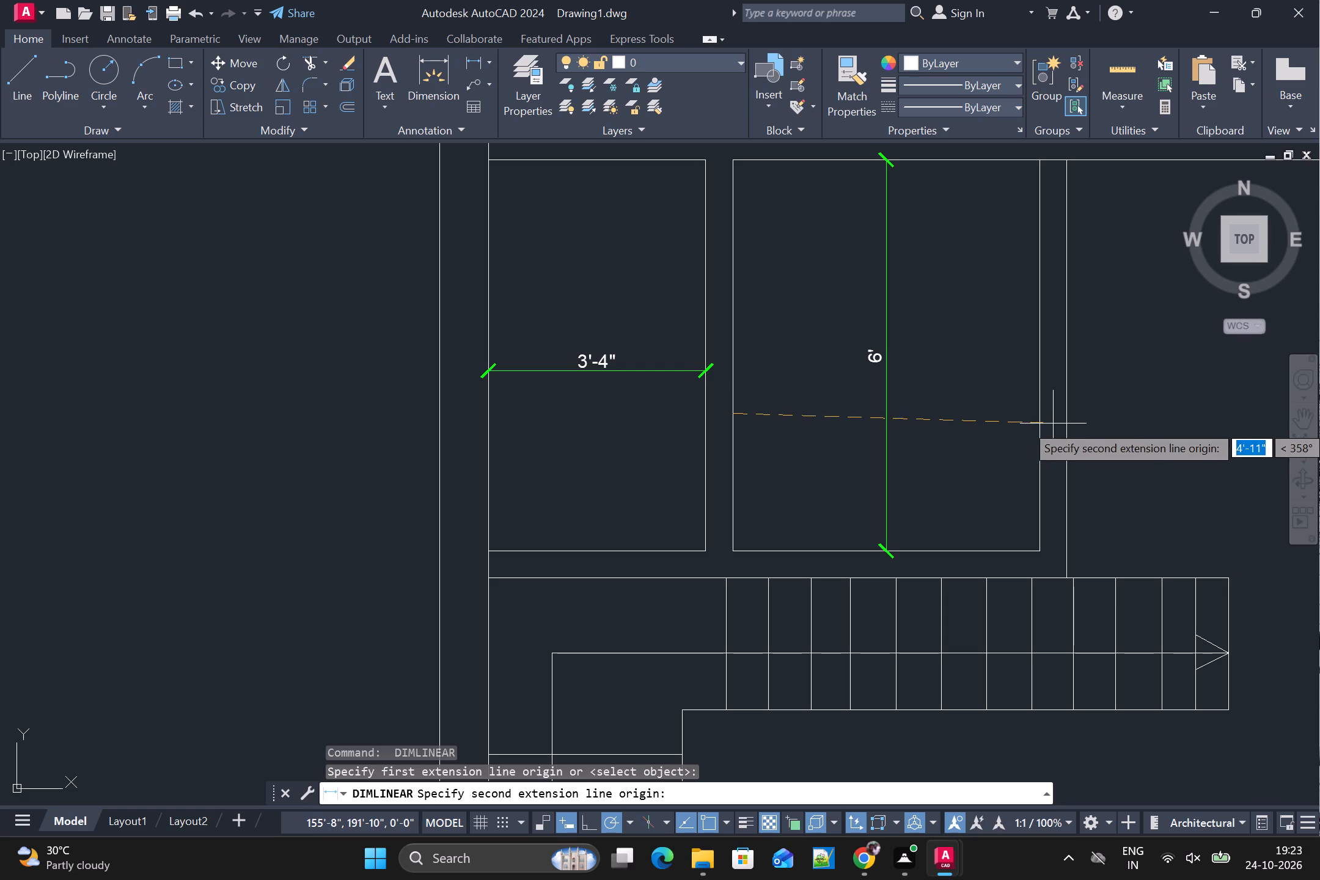
{"action": "left_click", "coordinate": [1042, 413]}
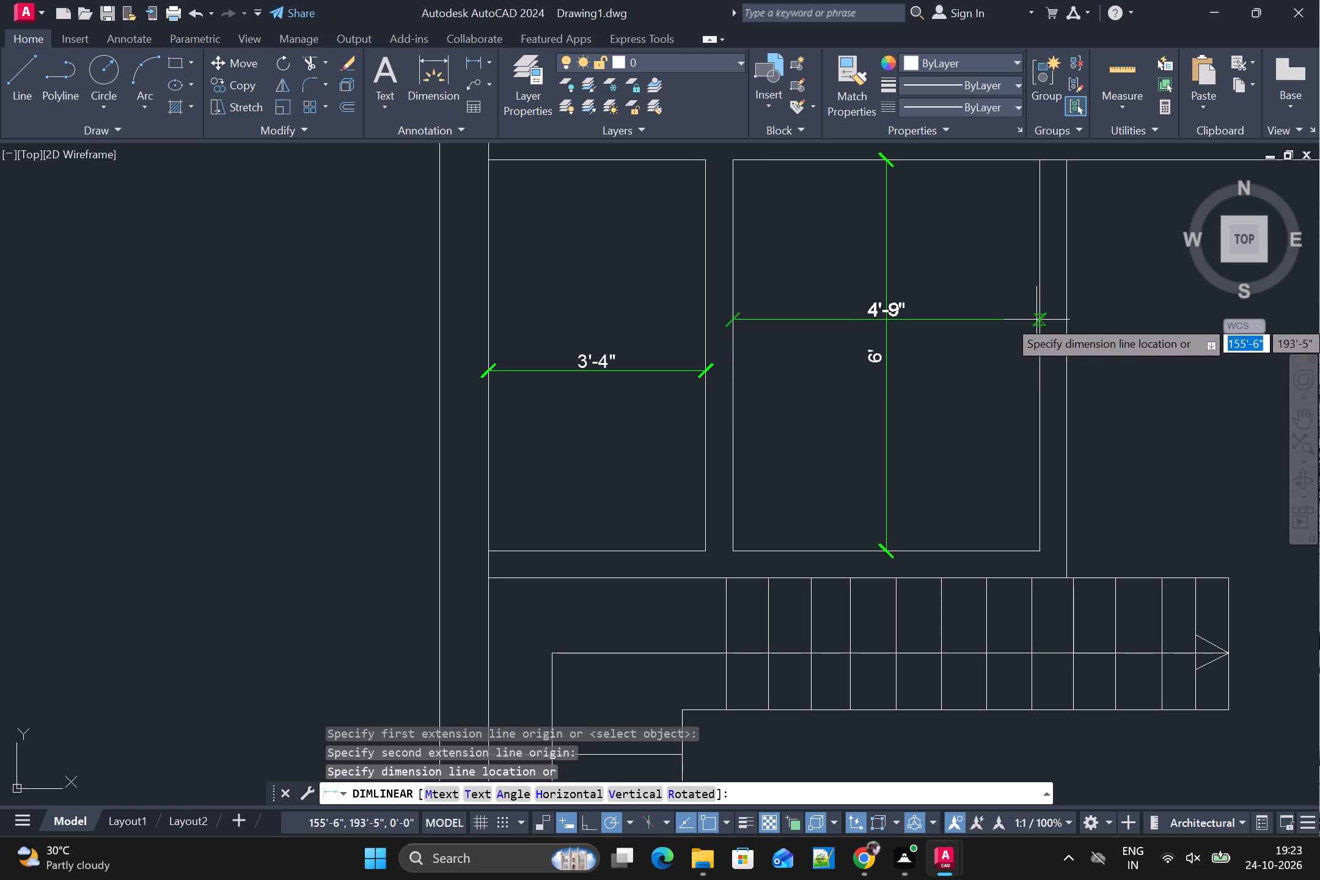
{"action": "left_click", "coordinate": [1036, 315]}
Add a linear dimension for the inside east-west width of the northern small room east of the kitchen.
{"action": "scroll", "coordinate": [1028, 397], "scroll_direction": "down", "scroll_amount": 2}
{"action": "scroll", "coordinate": [1012, 632], "scroll_direction": "up", "scroll_amount": 2}
{"action": "scroll", "coordinate": [1011, 629], "scroll_direction": "down", "scroll_amount": 2}
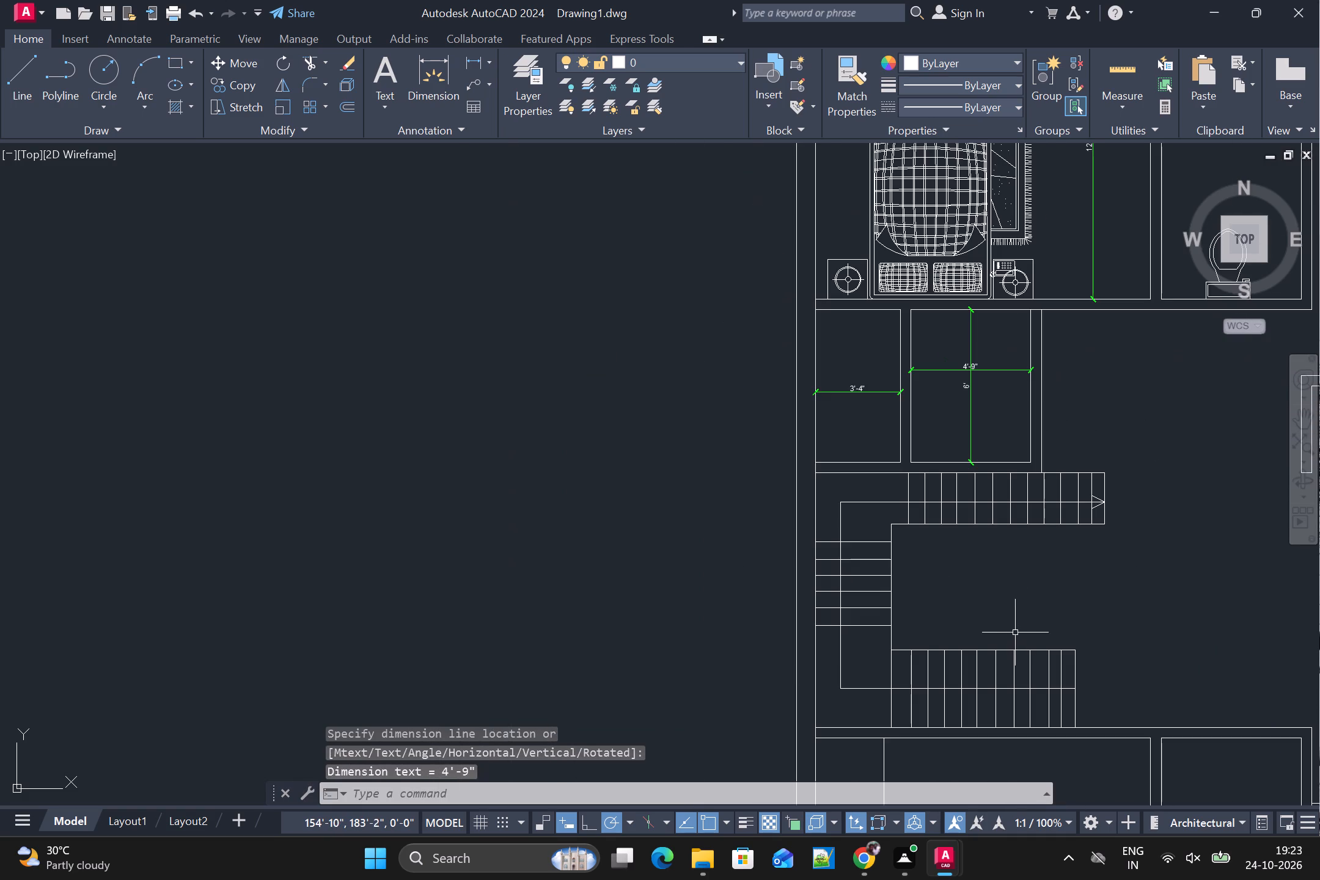
{"action": "scroll", "coordinate": [1095, 651], "scroll_direction": "down", "scroll_amount": 1}
{"action": "middle_click_drag", "start_coordinate": [1151, 695], "coordinate": [996, 571]}
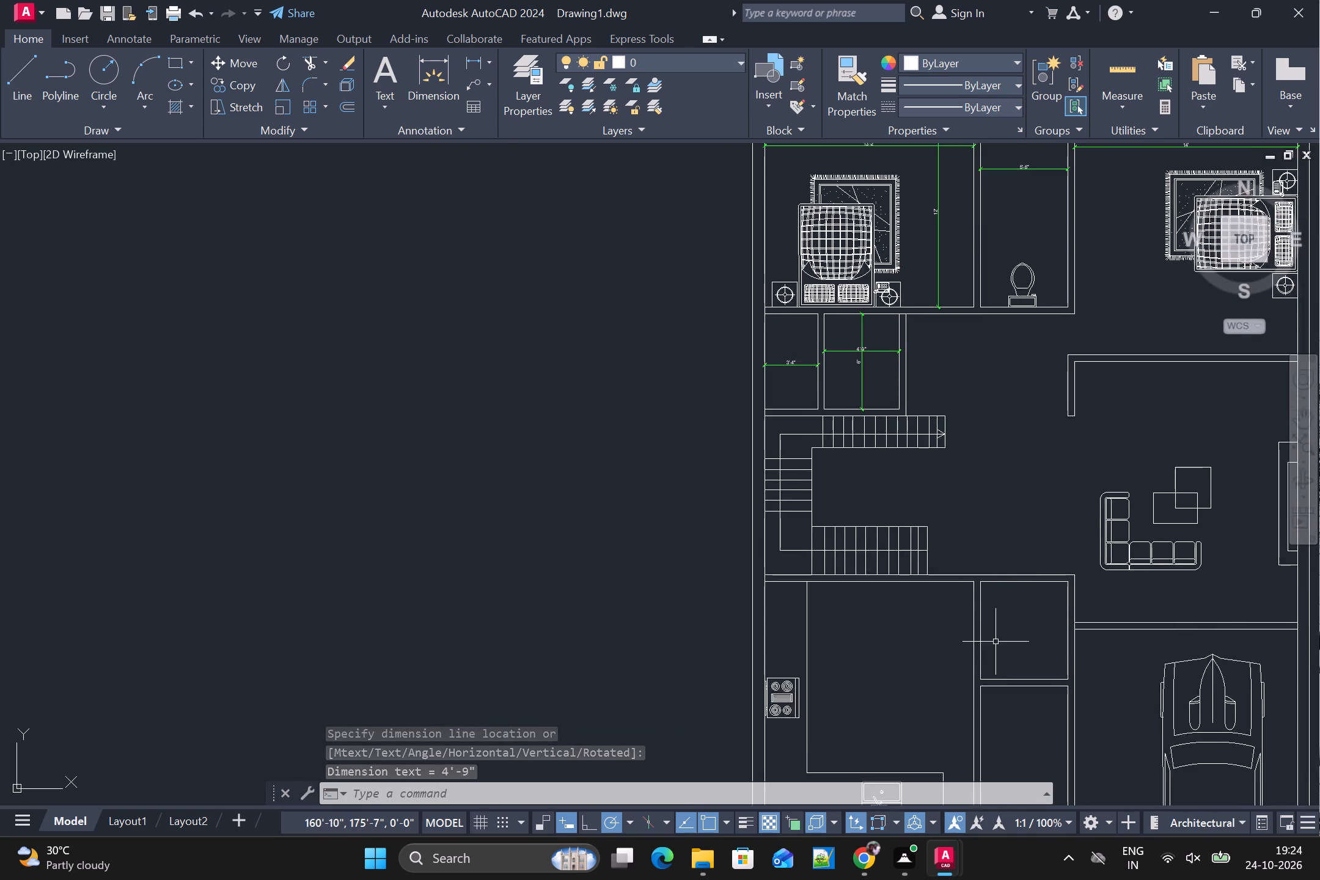
{"action": "scroll", "coordinate": [1002, 636], "scroll_direction": "up", "scroll_amount": 1}
{"action": "middle_click_drag", "start_coordinate": [1016, 639], "coordinate": [909, 469]}
{"action": "key", "text": "space"}
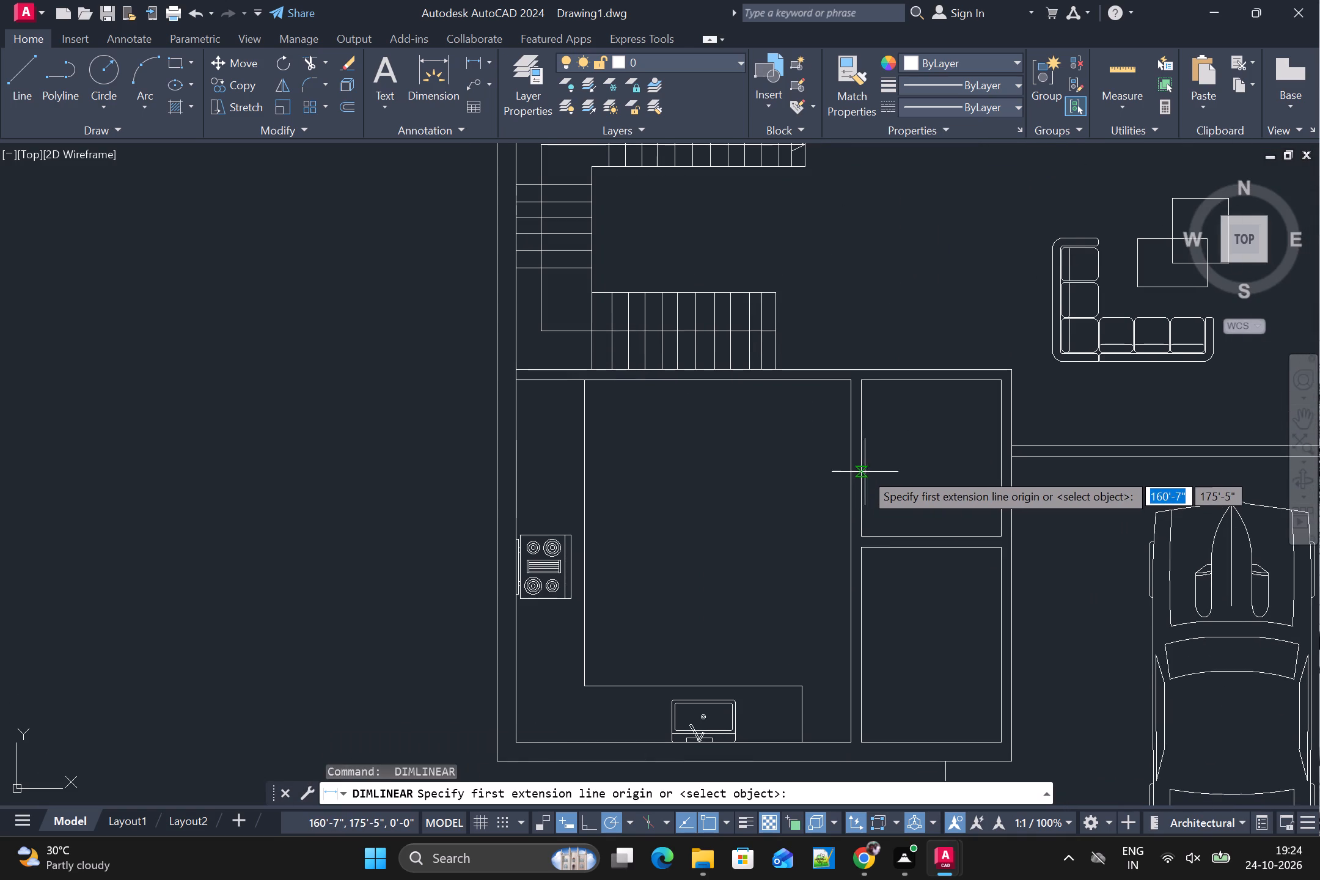
{"action": "left_click_drag", "start_coordinate": [860, 472], "coordinate": [870, 474]}
{"action": "left_click", "coordinate": [1004, 473]}
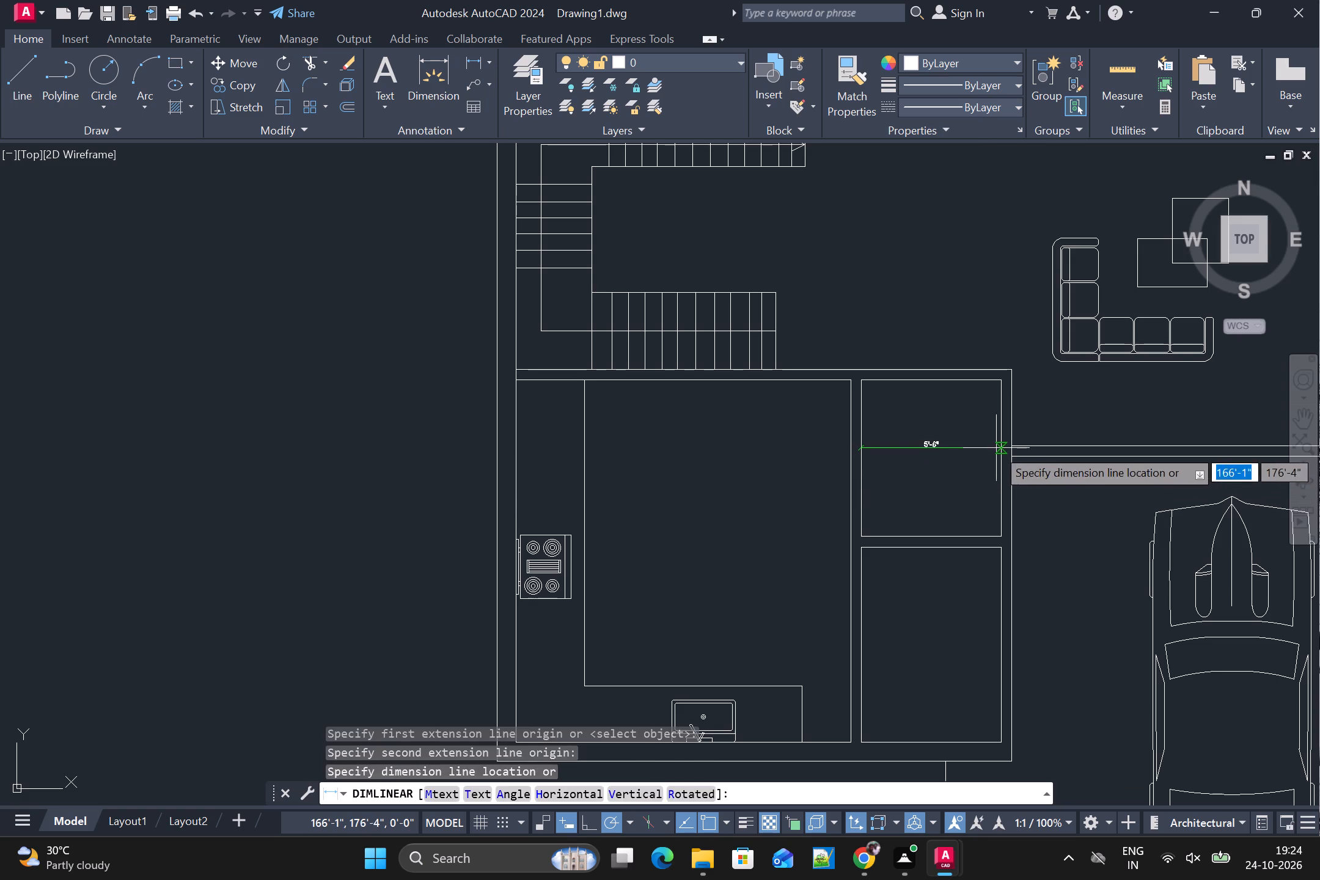
{"action": "left_click", "coordinate": [996, 448]}
Add a linear dimension for the inside east-west width of the southern small room east of the kitchen.
{"action": "key", "text": "space"}
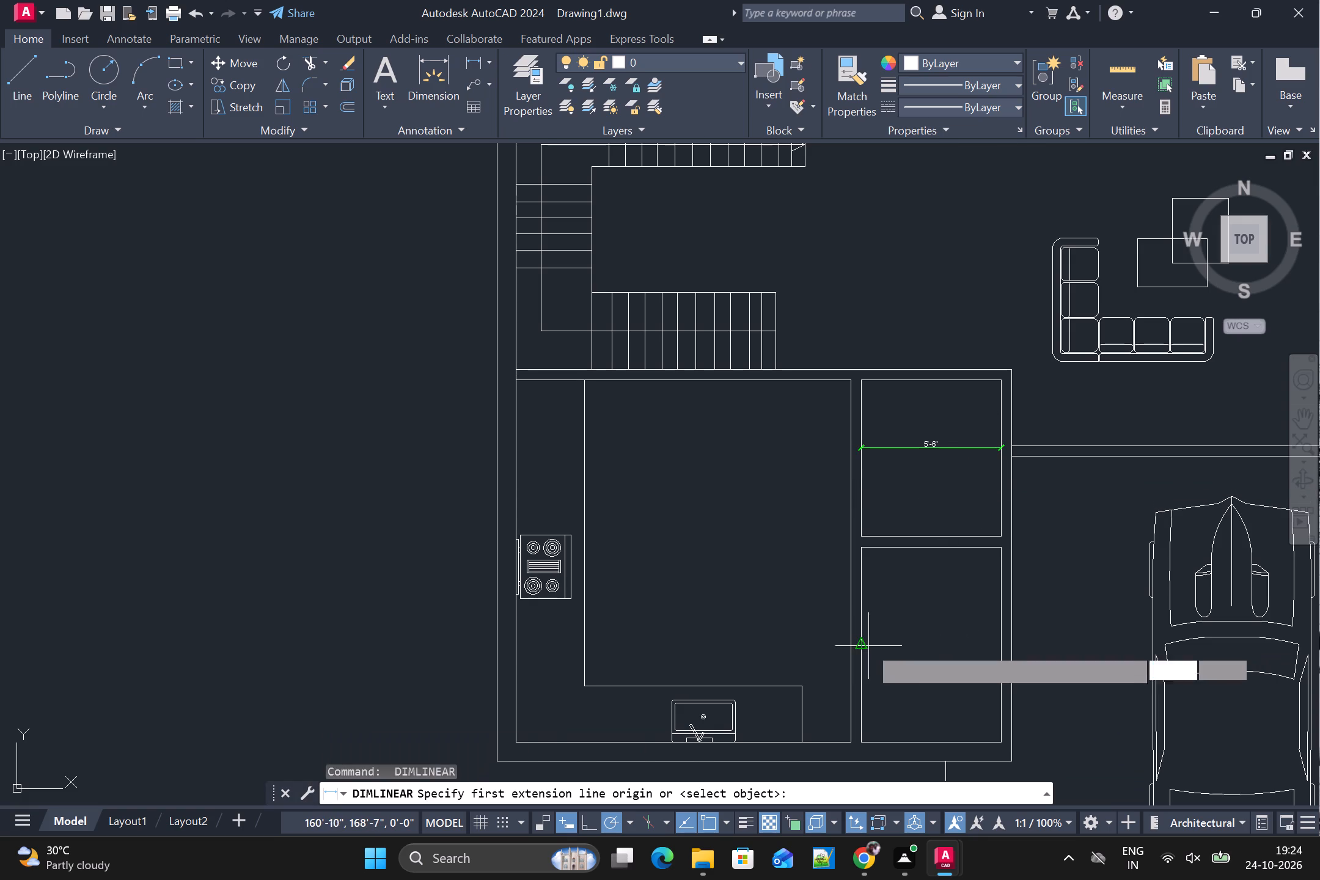
{"action": "left_click", "coordinate": [862, 646]}
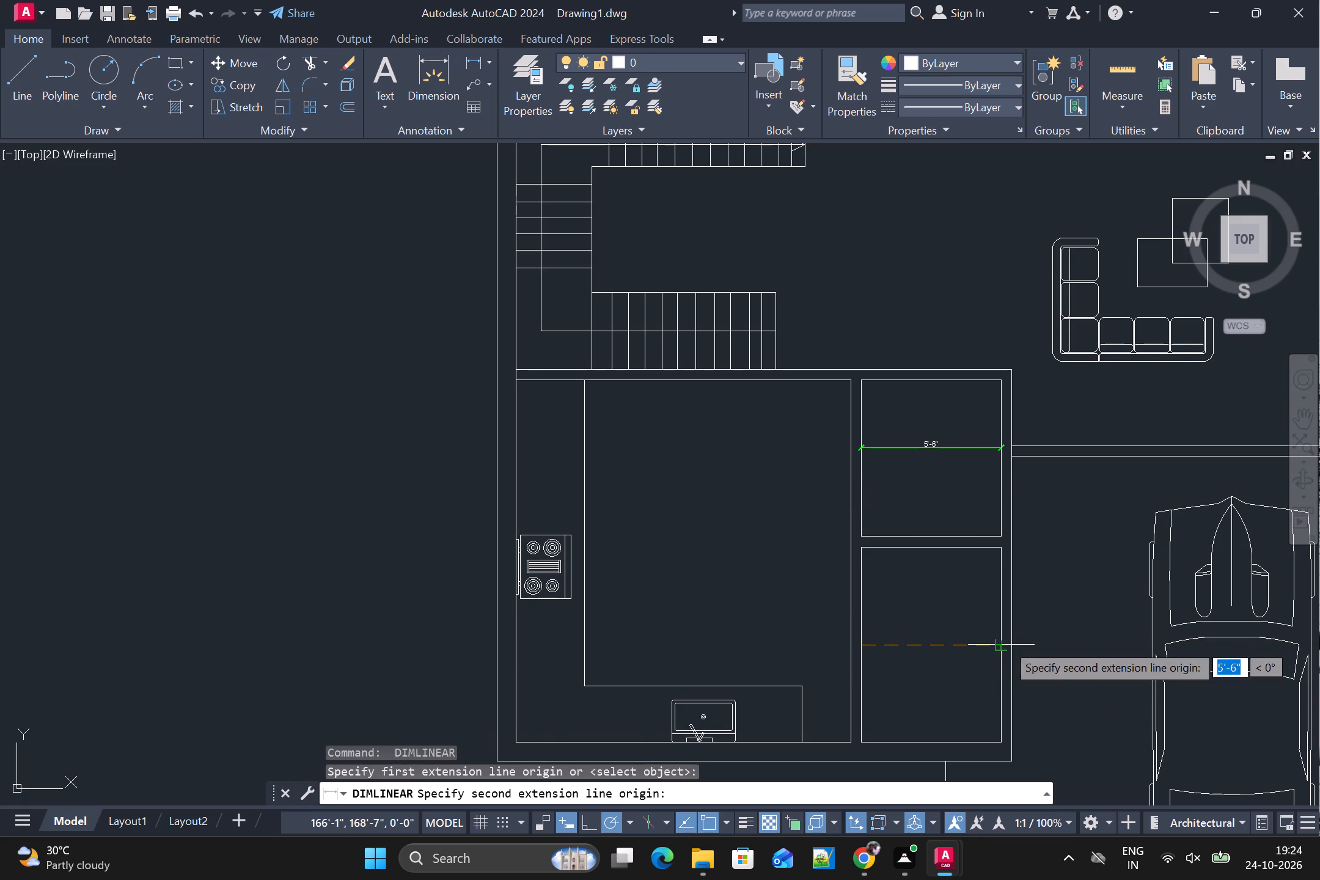
{"action": "left_click", "coordinate": [1006, 643]}
{"action": "left_click", "coordinate": [1005, 661]}
Add a linear dimension for the kitchen's inside east-west width, from the outer west wall to the partition.
{"action": "scroll", "coordinate": [1008, 661], "scroll_direction": "up", "scroll_amount": 1}
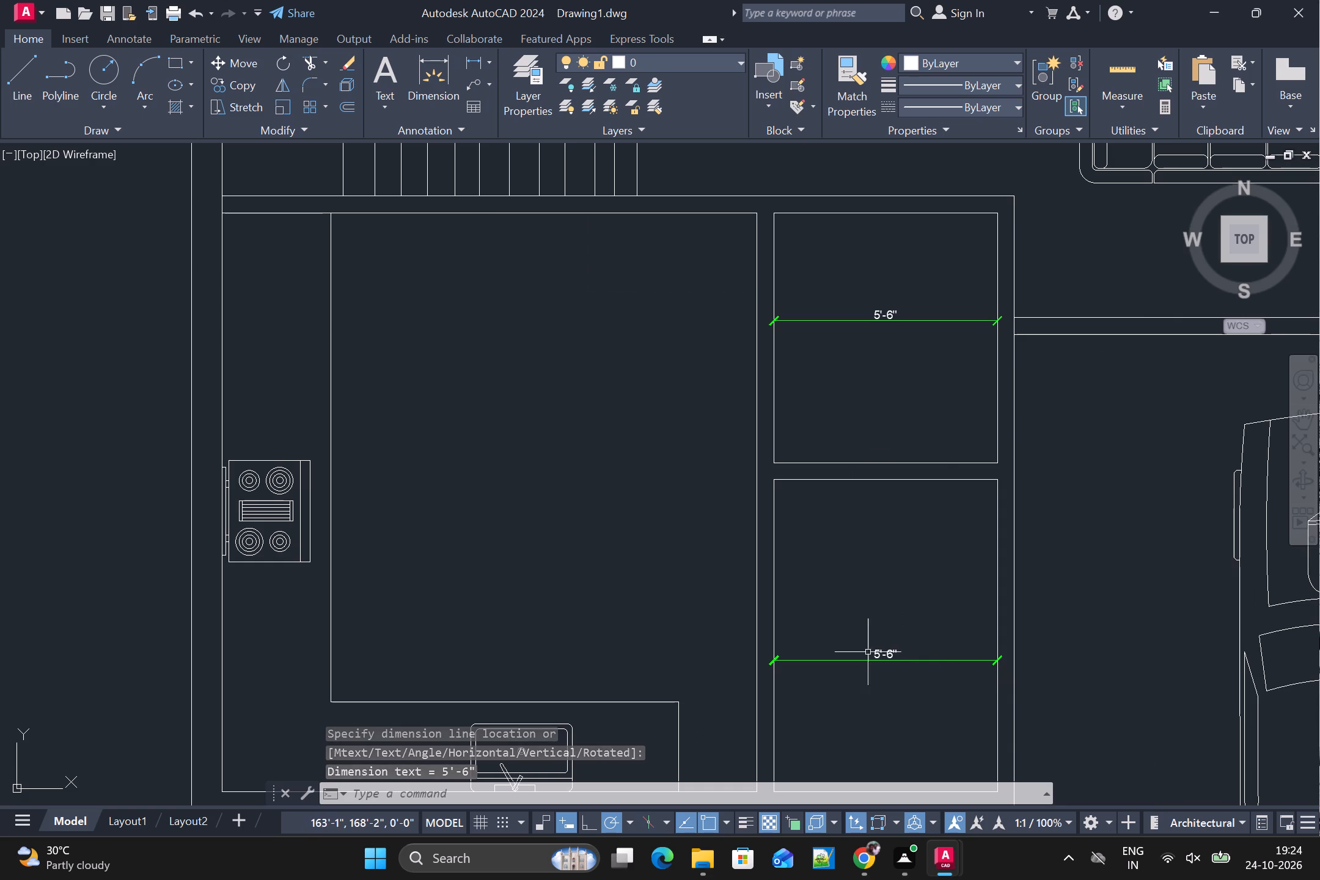
{"action": "scroll", "coordinate": [838, 667], "scroll_direction": "down", "scroll_amount": 1}
{"action": "middle_click_drag", "start_coordinate": [664, 647], "coordinate": [780, 619]}
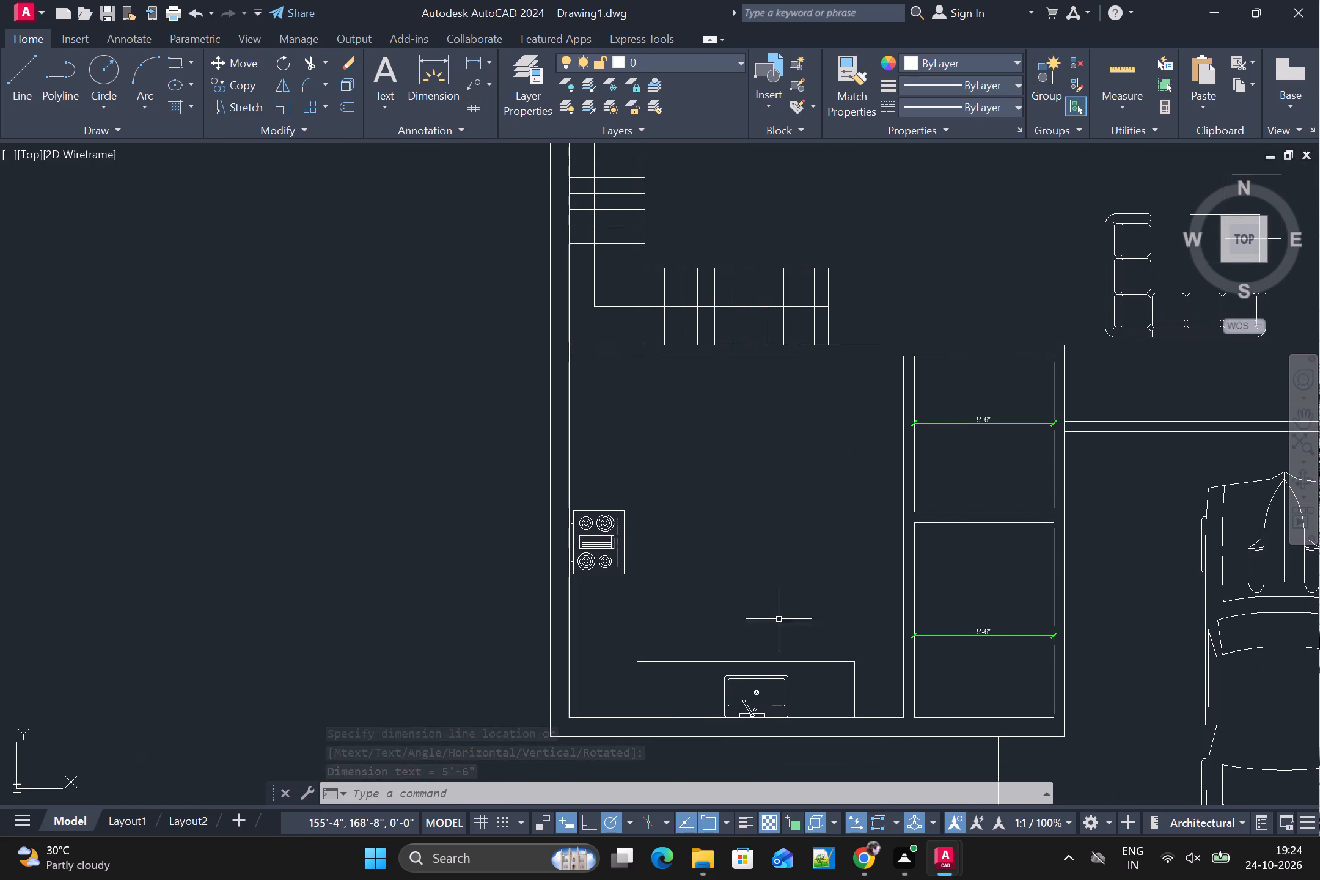
{"action": "key", "text": "space"}
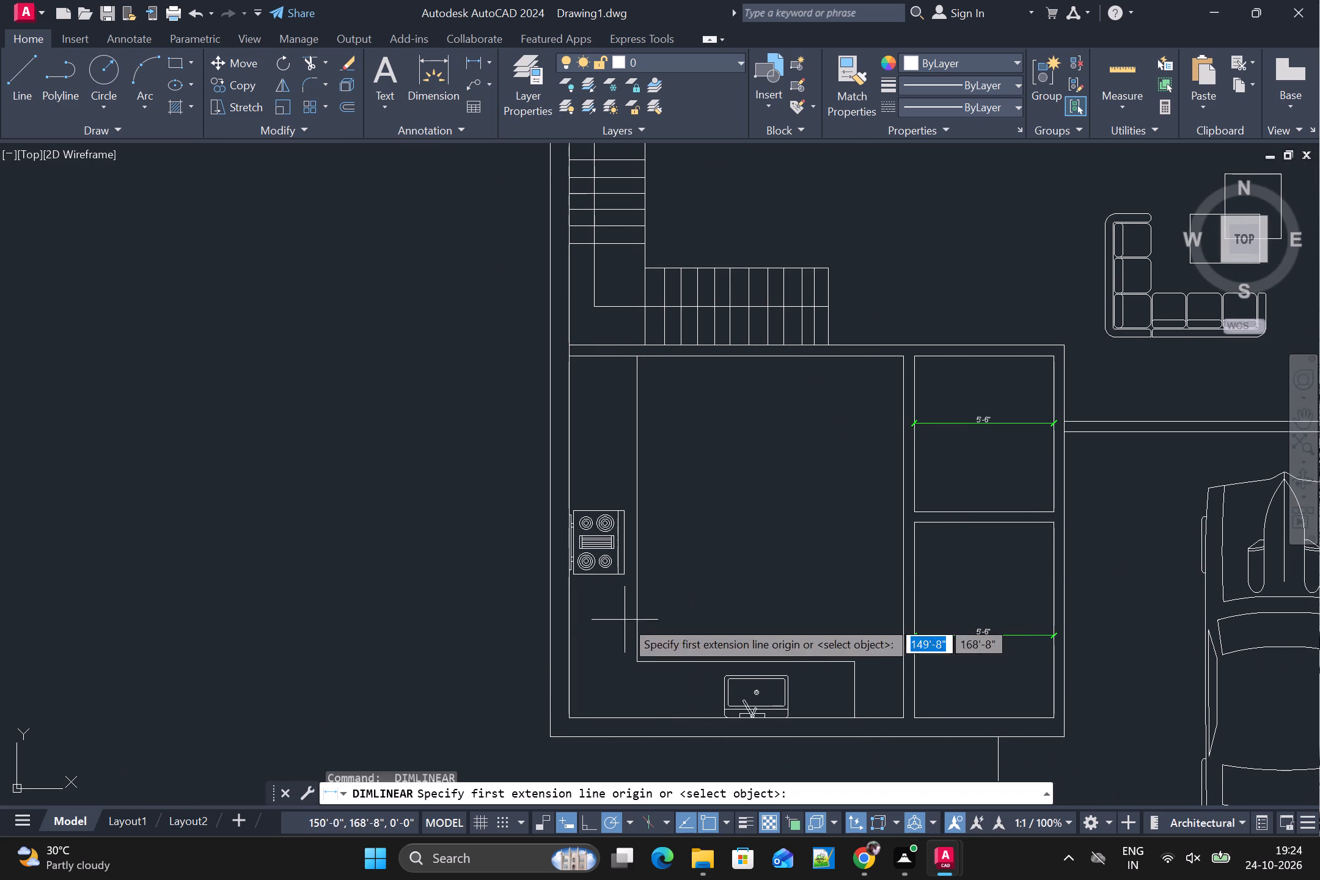
{"action": "left_click", "coordinate": [569, 610]}
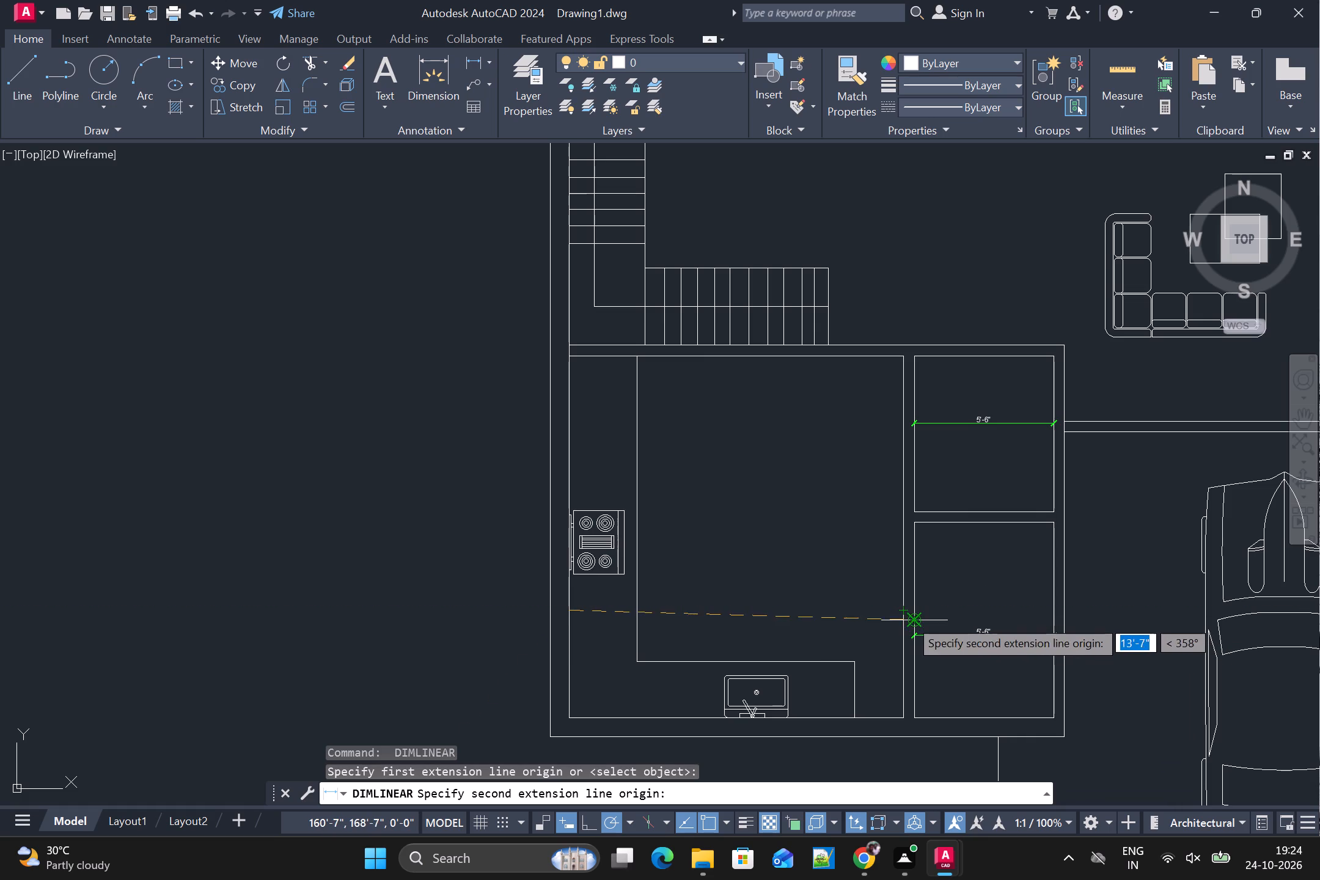
{"action": "scroll", "coordinate": [911, 611], "scroll_direction": "up", "scroll_amount": 2}
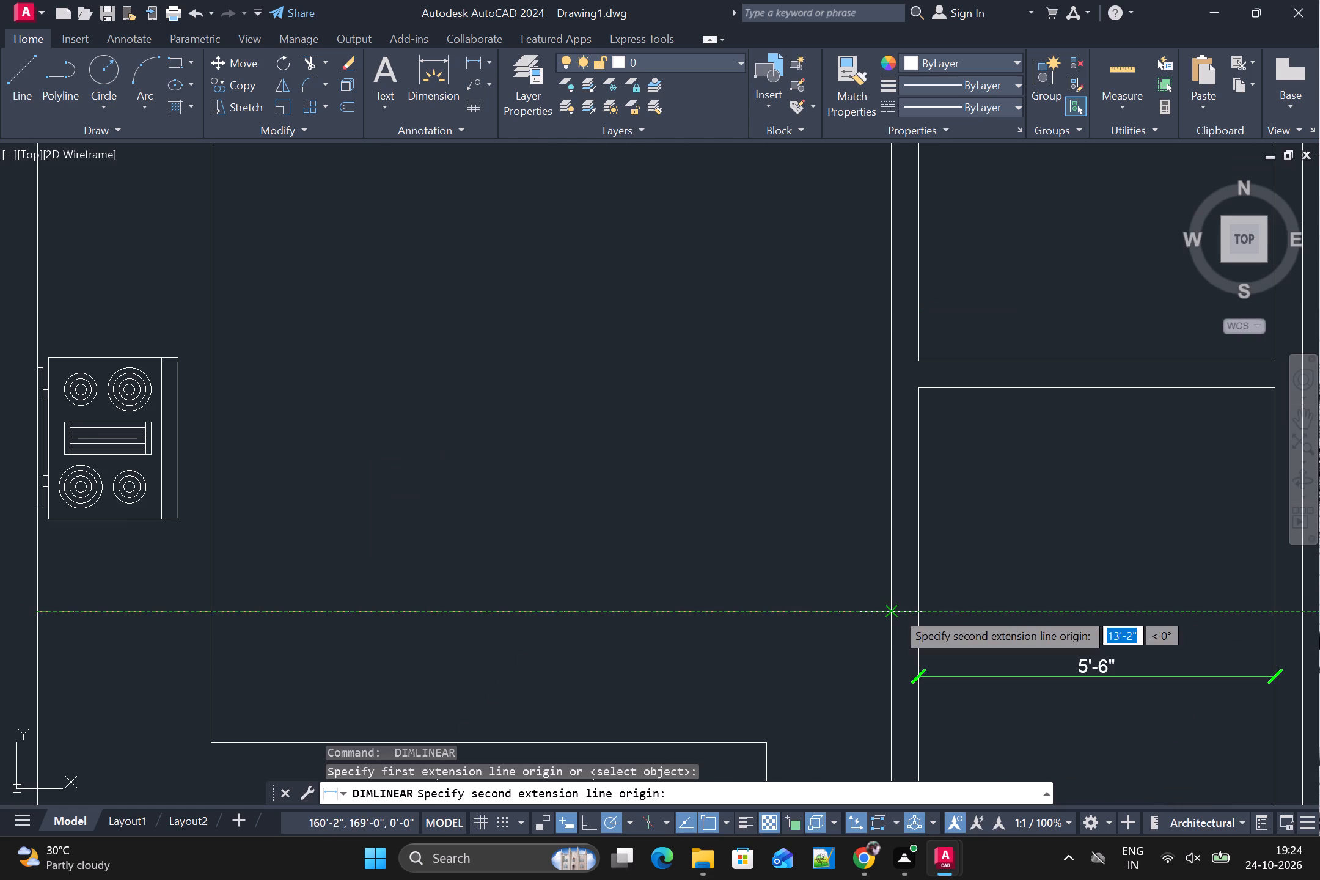
{"action": "left_click", "coordinate": [895, 611]}
{"action": "left_click", "coordinate": [894, 577]}
Add a linear dimension for the living room's inside north-south length, between the car porch wall and the northern partition.
{"action": "scroll", "coordinate": [887, 618], "scroll_direction": "down", "scroll_amount": 2}
{"action": "scroll", "coordinate": [885, 681], "scroll_direction": "down", "scroll_amount": 1}
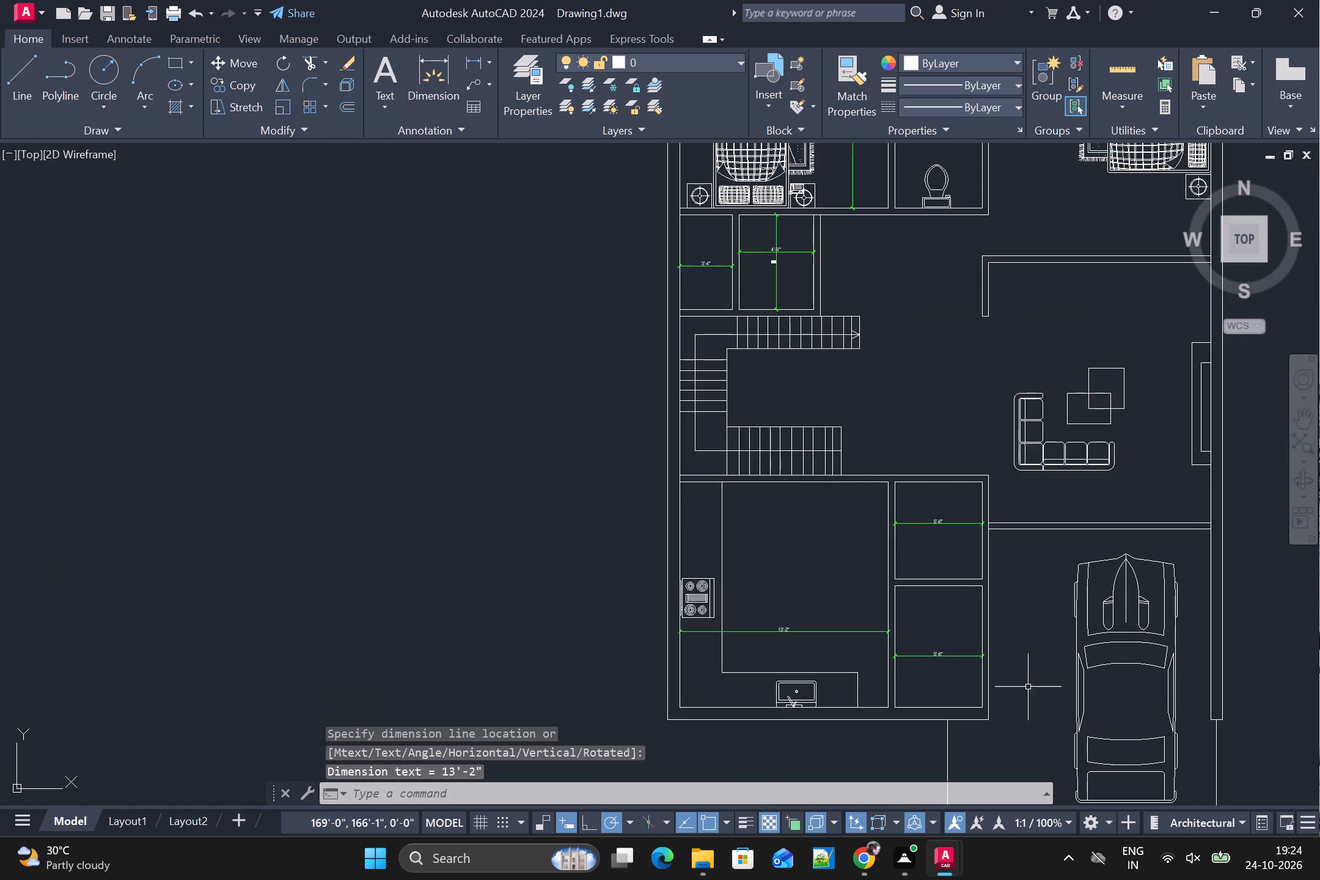
{"action": "scroll", "coordinate": [1055, 687], "scroll_direction": "down", "scroll_amount": 1}
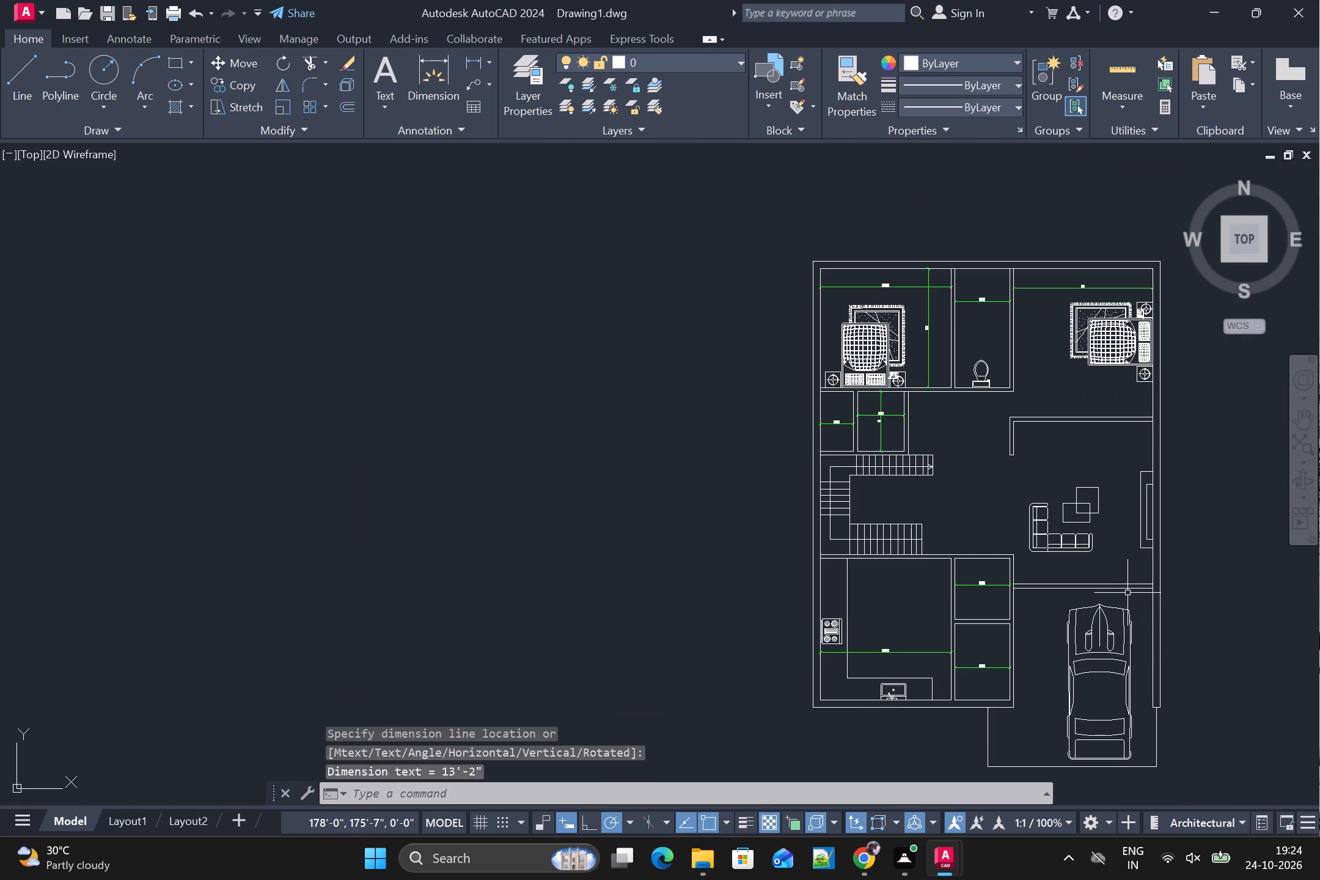
{"action": "key", "text": "space"}
{"action": "scroll", "coordinate": [1118, 584], "scroll_direction": "up", "scroll_amount": 2}
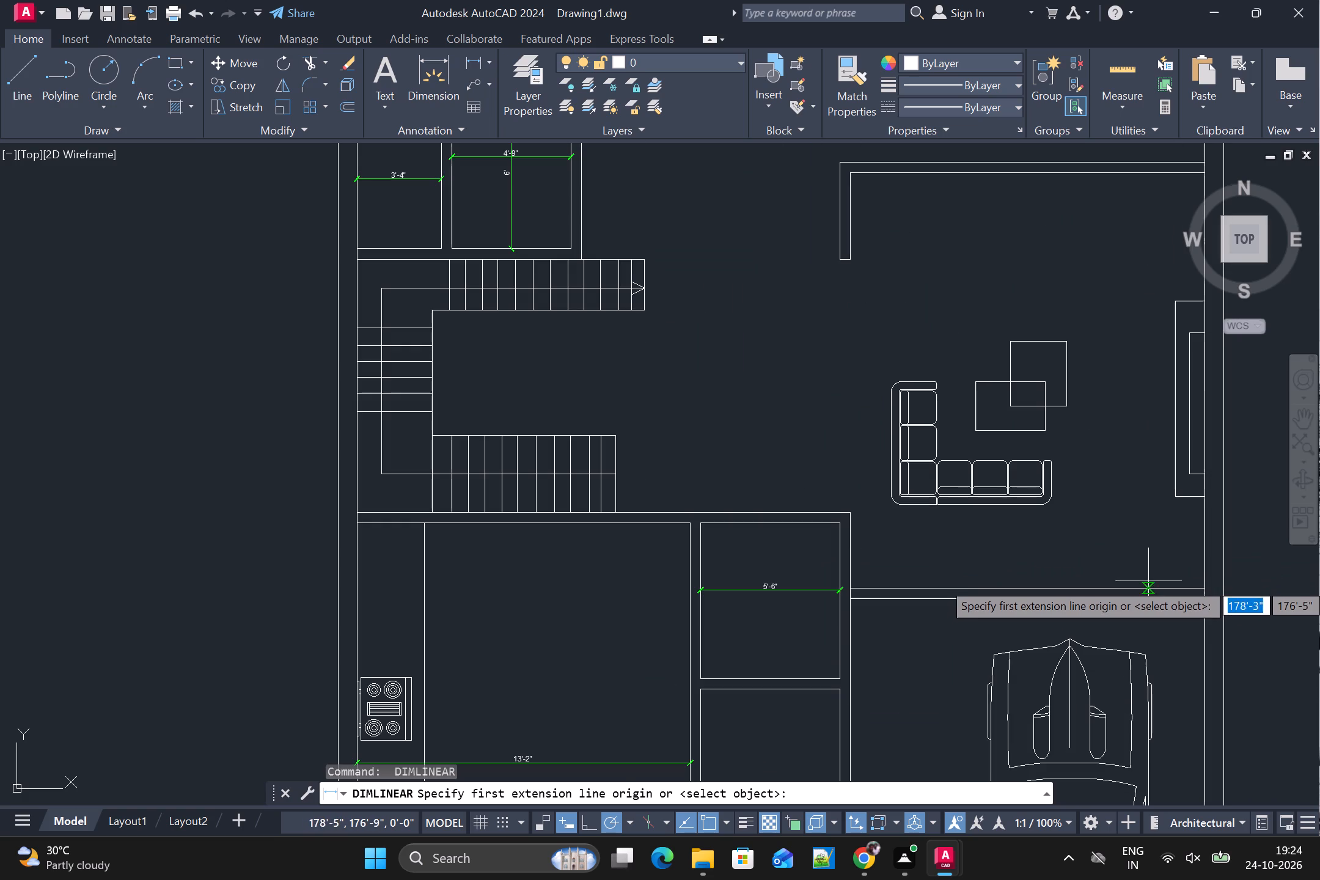
{"action": "left_click", "coordinate": [1127, 586]}
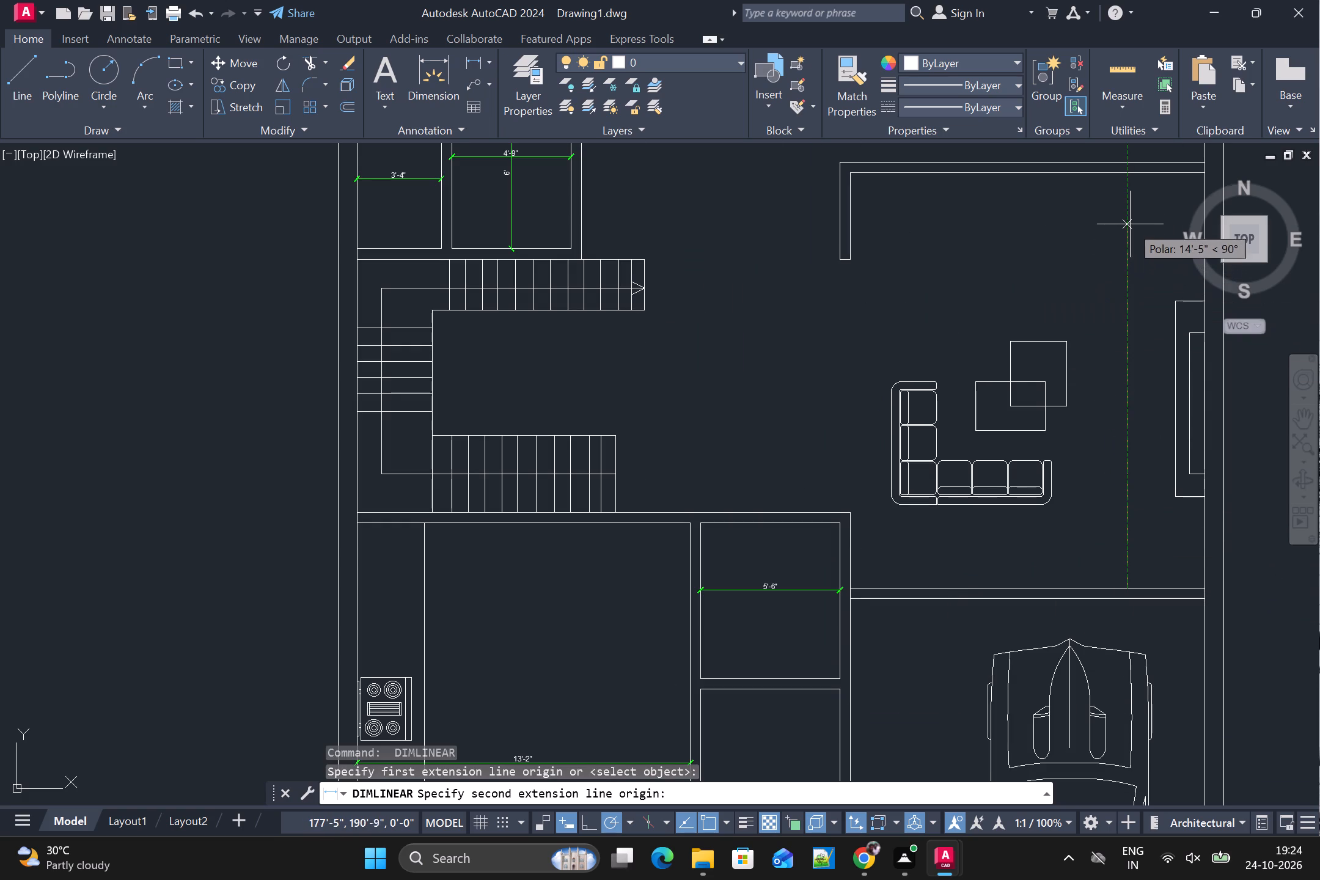
{"action": "left_click", "coordinate": [1130, 174]}
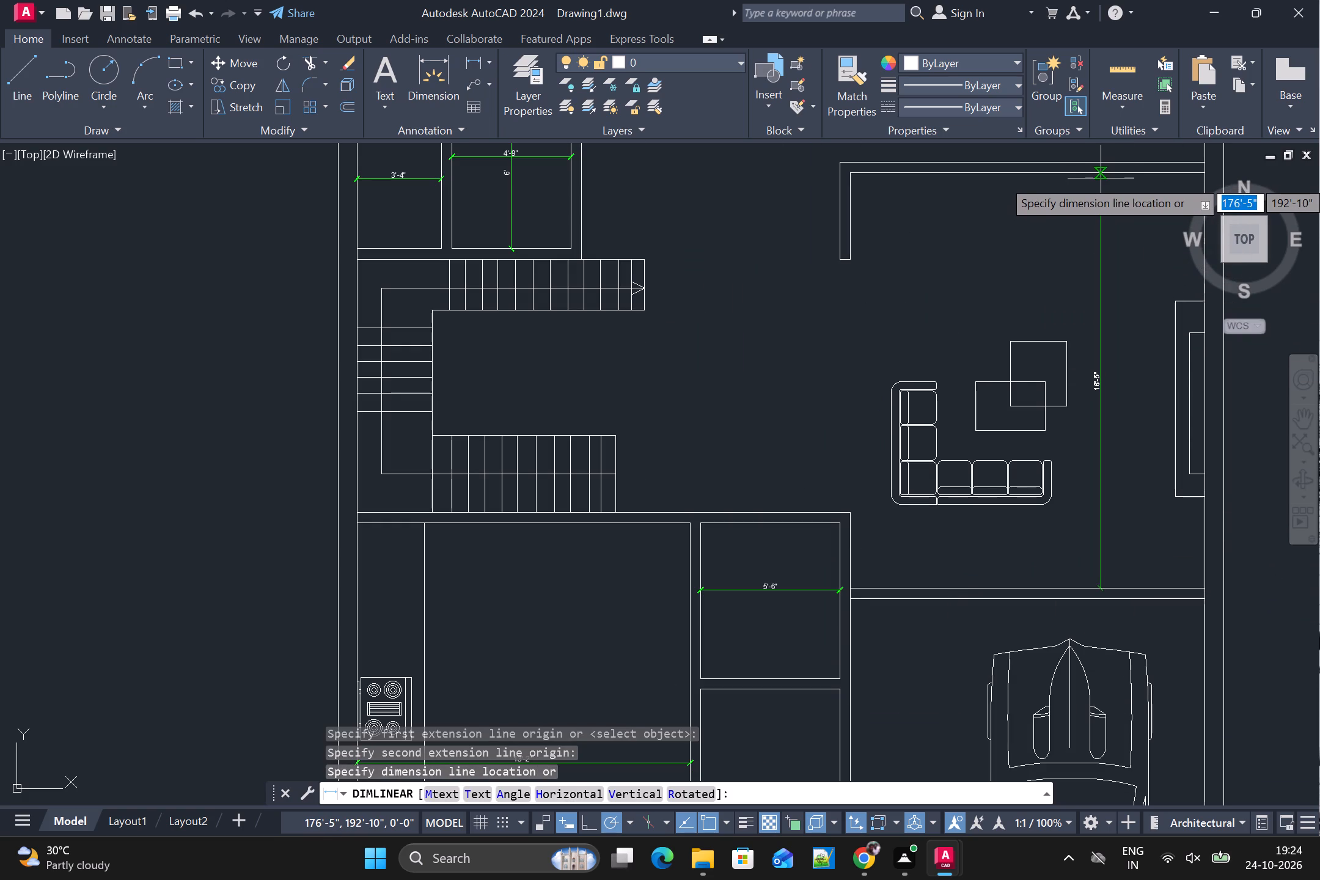
{"action": "left_click", "coordinate": [1104, 178]}
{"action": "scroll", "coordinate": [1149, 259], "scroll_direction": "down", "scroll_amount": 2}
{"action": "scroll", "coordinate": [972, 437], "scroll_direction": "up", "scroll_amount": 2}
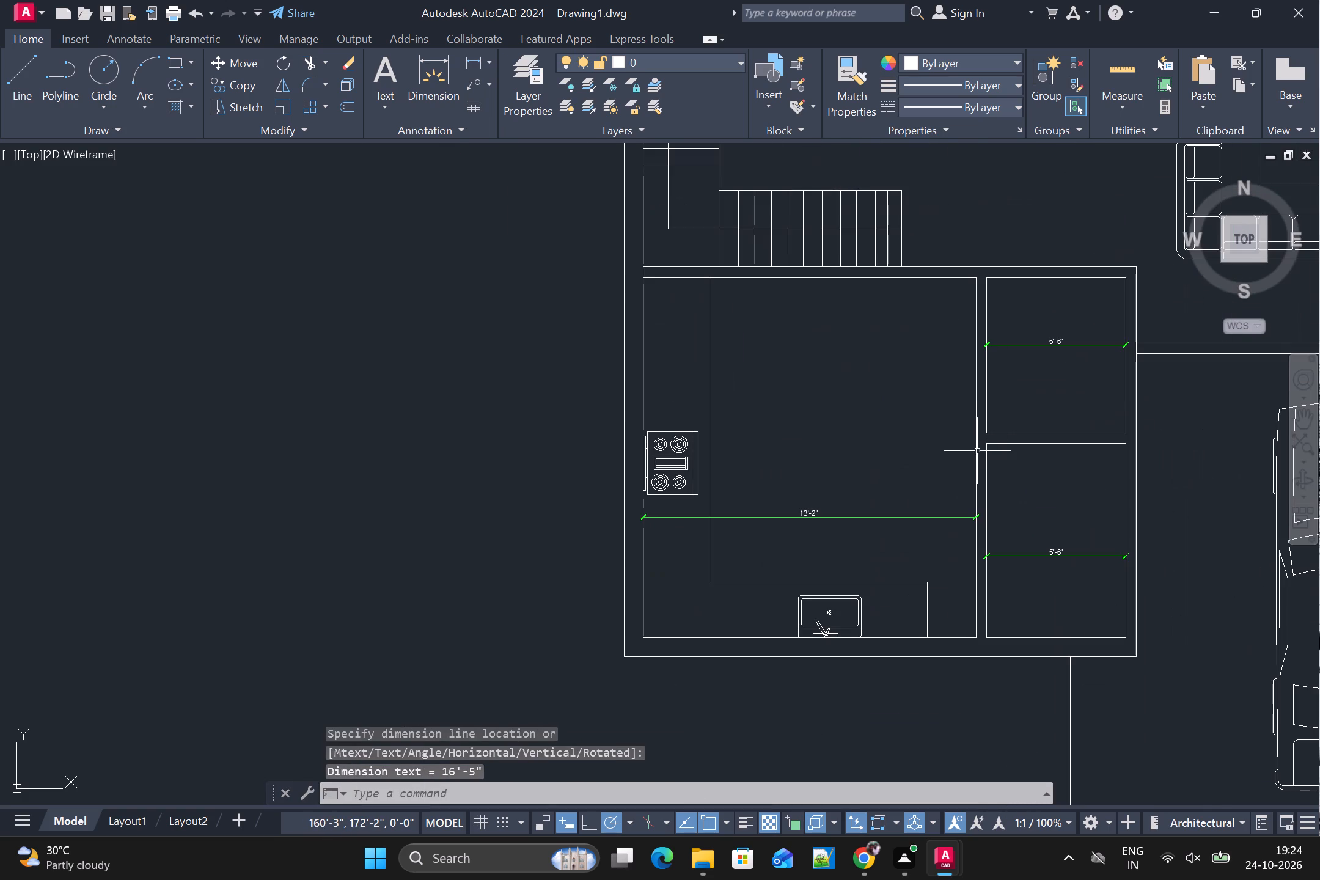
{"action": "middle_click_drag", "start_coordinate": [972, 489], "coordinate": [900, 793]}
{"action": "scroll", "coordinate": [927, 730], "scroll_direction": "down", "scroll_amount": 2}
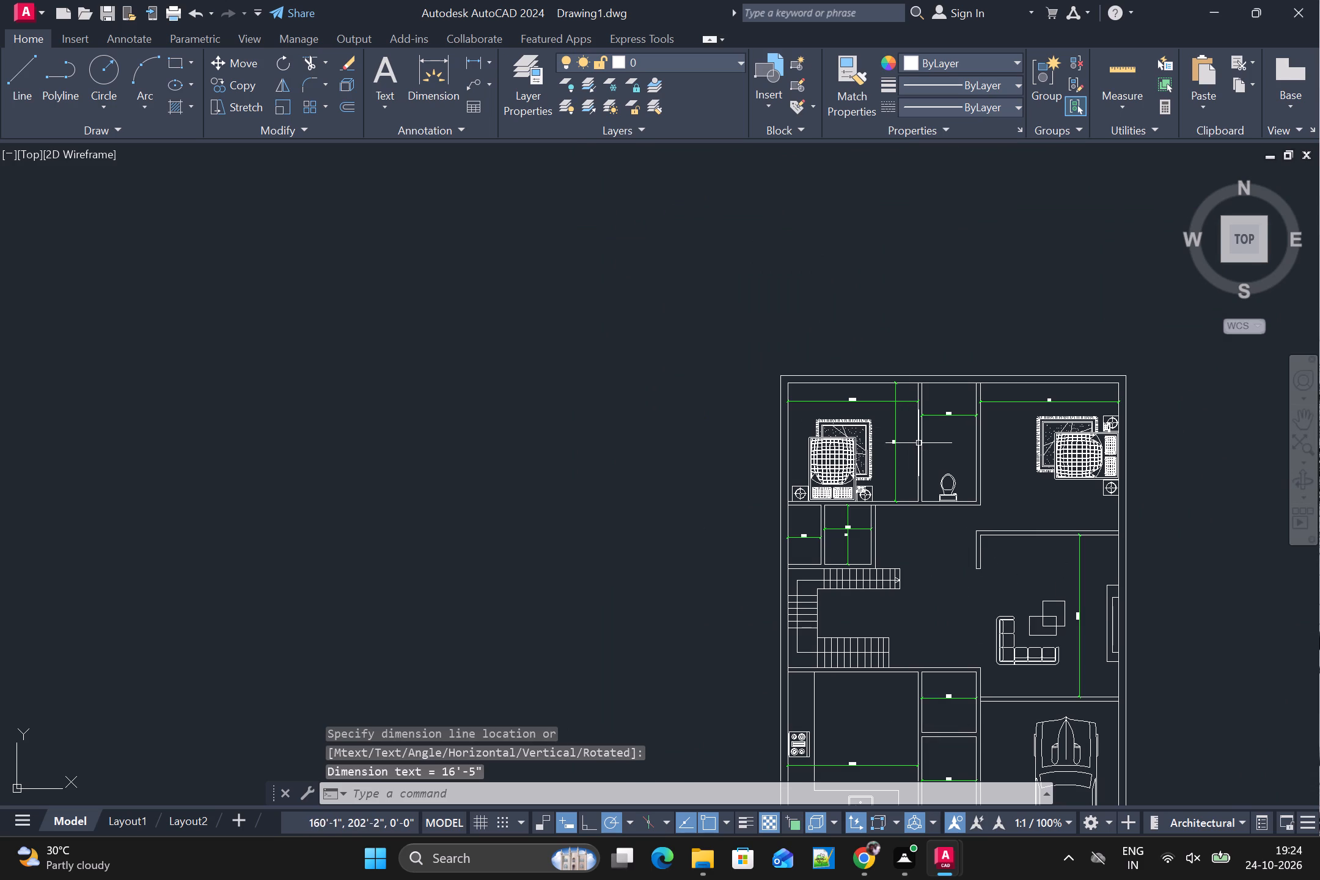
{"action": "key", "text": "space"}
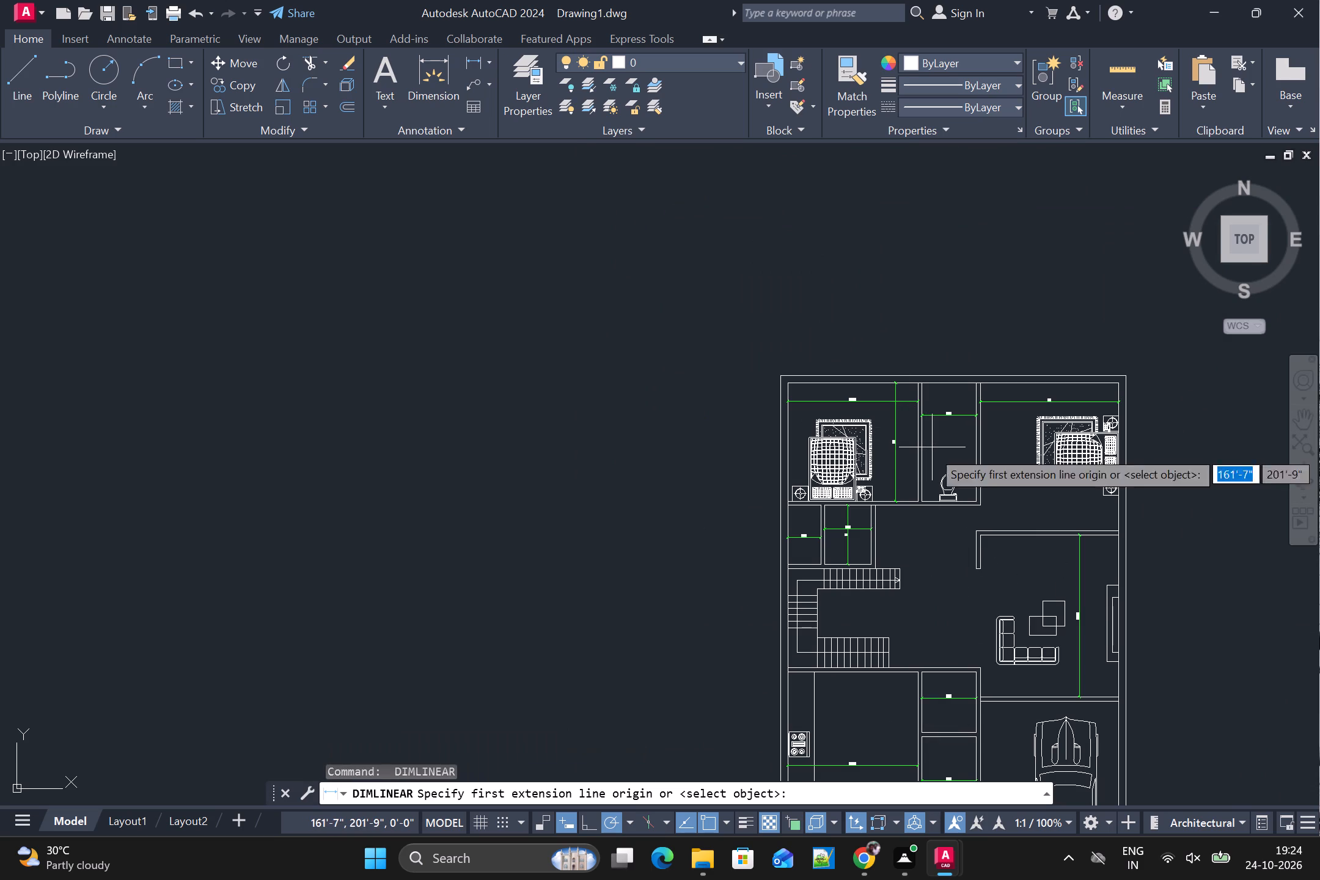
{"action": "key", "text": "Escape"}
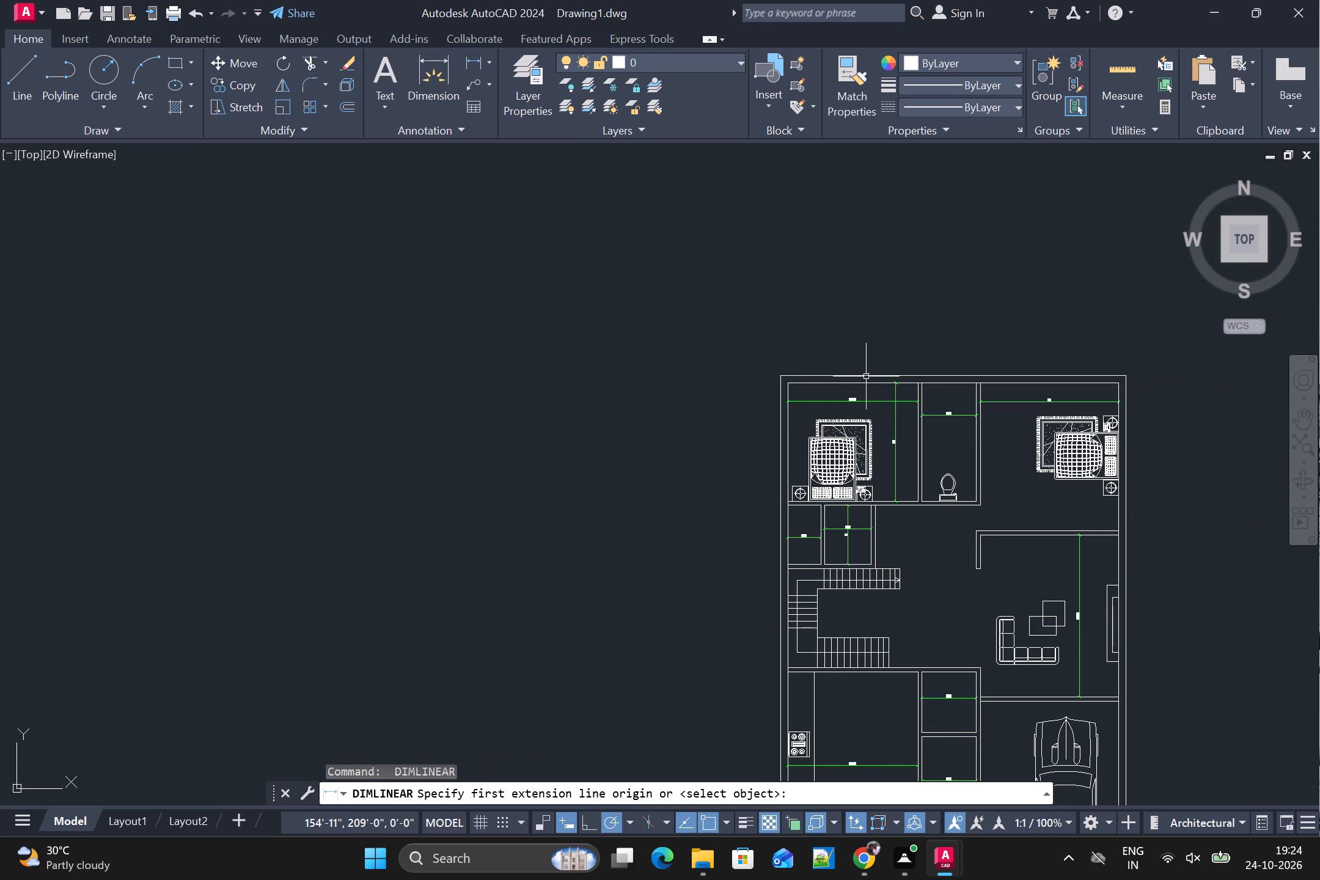
Place single-line text BED ROOM, about 6" high at 0 rotation, in the northwest bedroom below its east-west dimension.
{"action": "key", "text": "d"}
{"action": "key", "text": "t"}
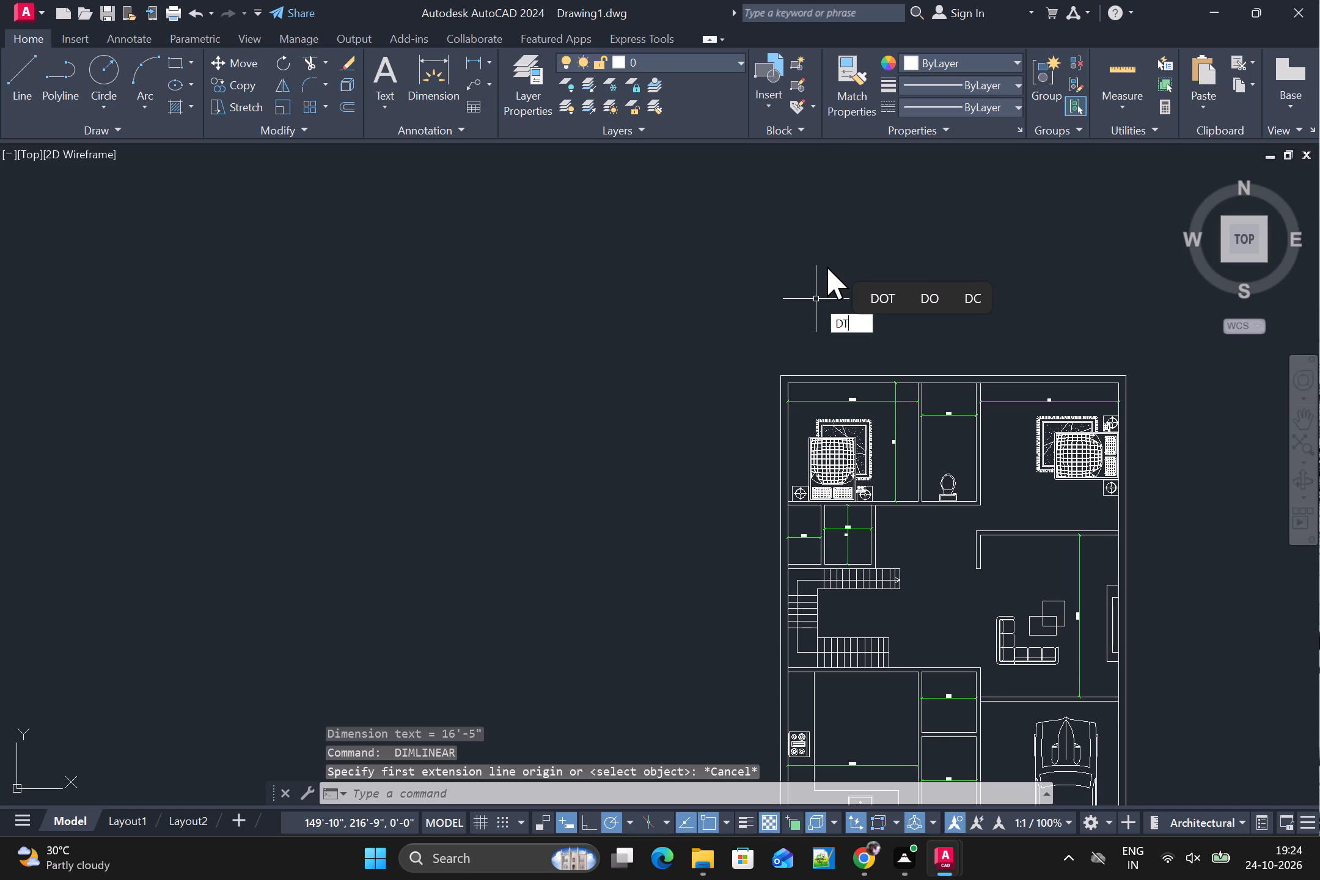
{"action": "key", "text": "space"}
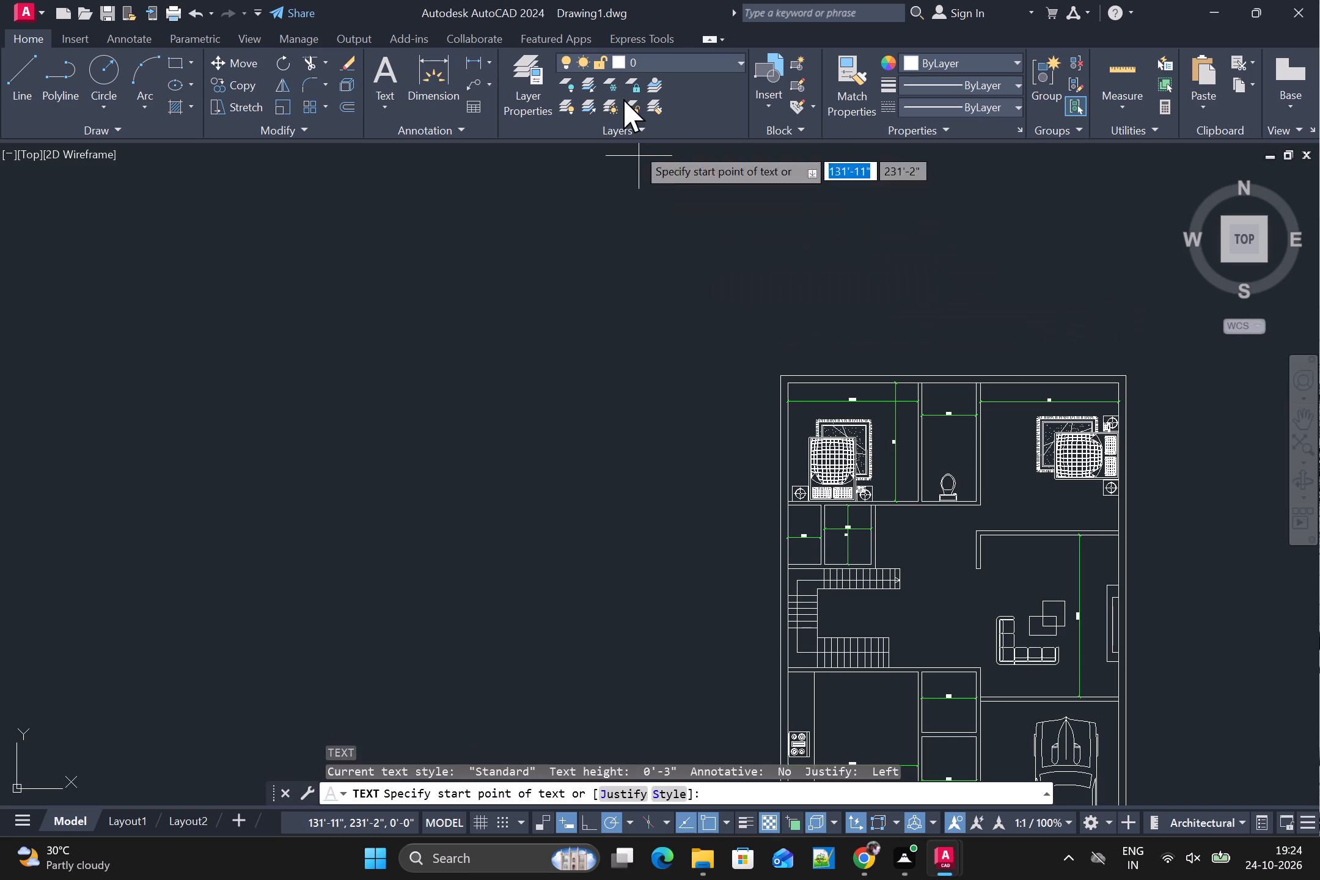
{"action": "scroll", "coordinate": [856, 425], "scroll_direction": "up", "scroll_amount": 1}
{"action": "scroll", "coordinate": [801, 395], "scroll_direction": "up", "scroll_amount": 2}
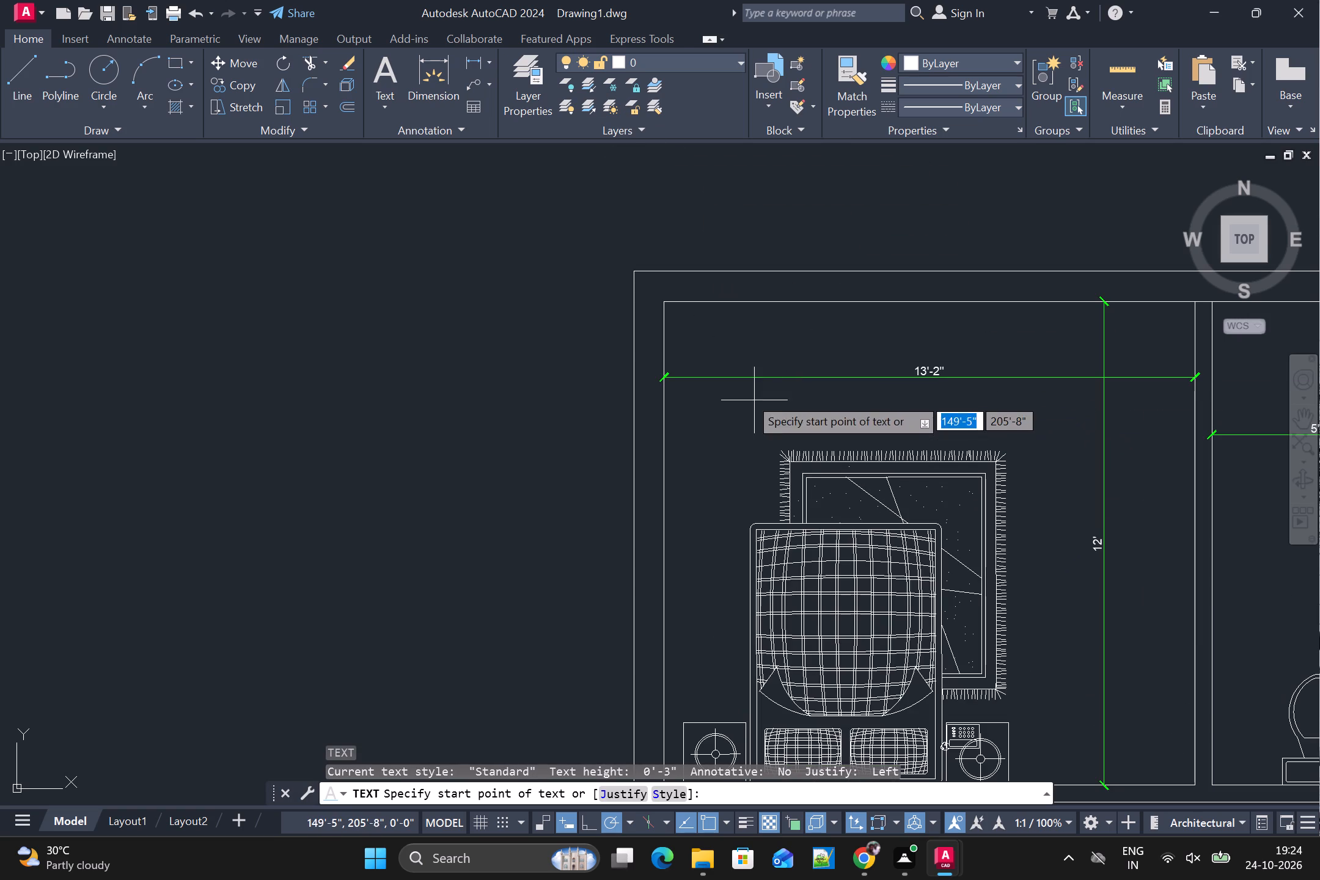
{"action": "scroll", "coordinate": [735, 378], "scroll_direction": "up", "scroll_amount": 2}
{"action": "left_click", "coordinate": [714, 404]}
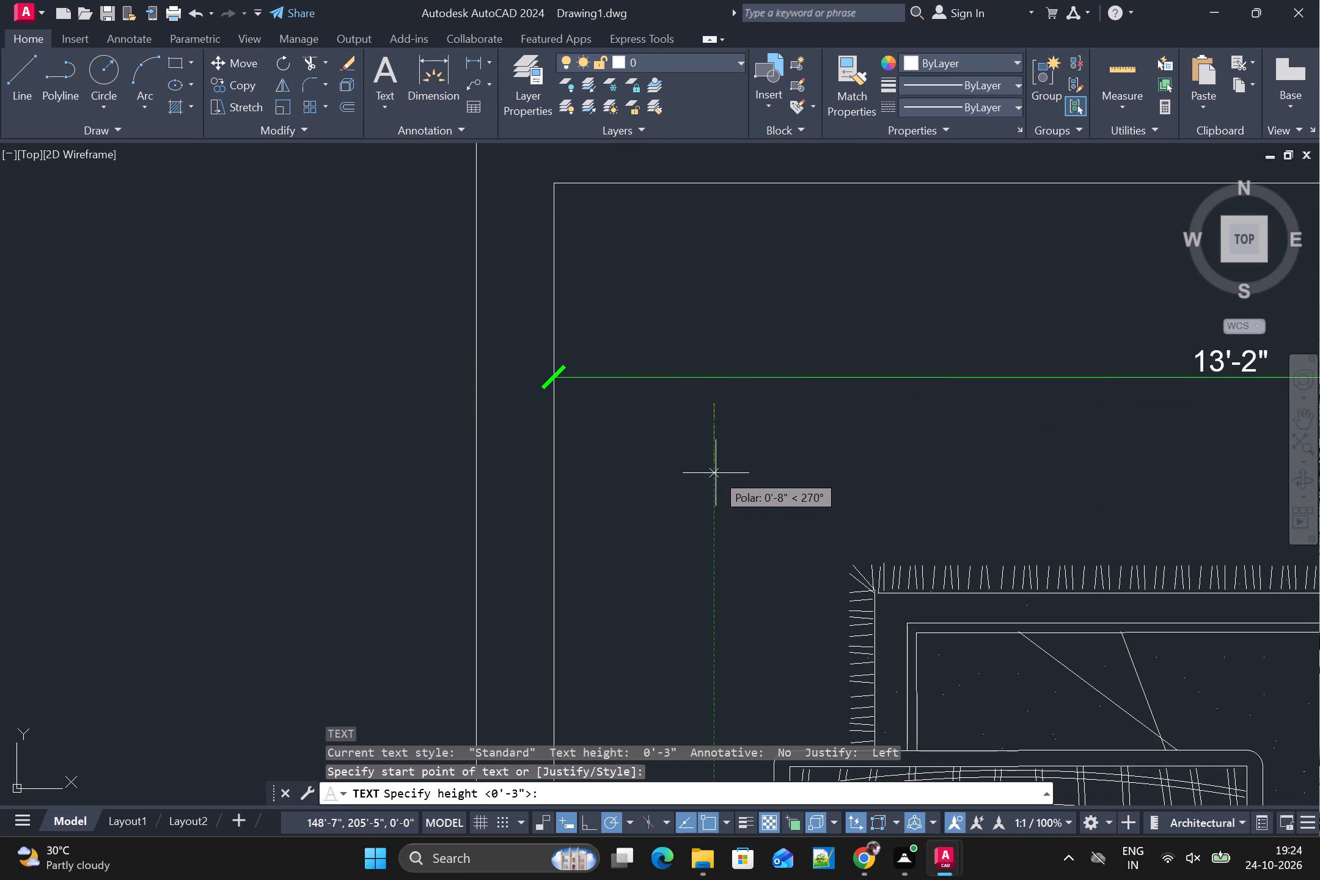
{"action": "scroll", "coordinate": [716, 473], "scroll_direction": "up", "scroll_amount": 2}
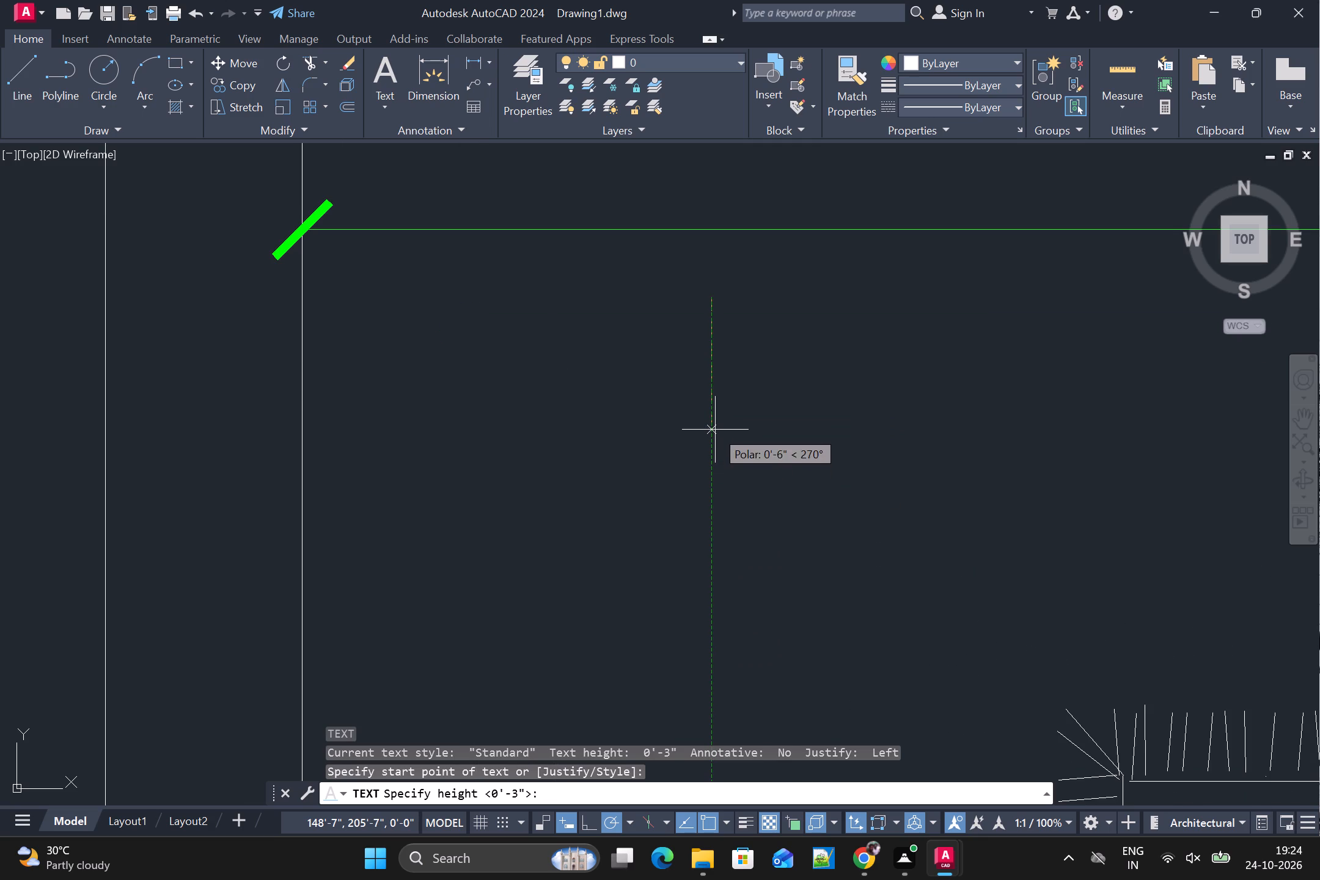
{"action": "left_click", "coordinate": [715, 430]}
{"action": "key", "text": "0"}
{"action": "key", "text": "Return"}
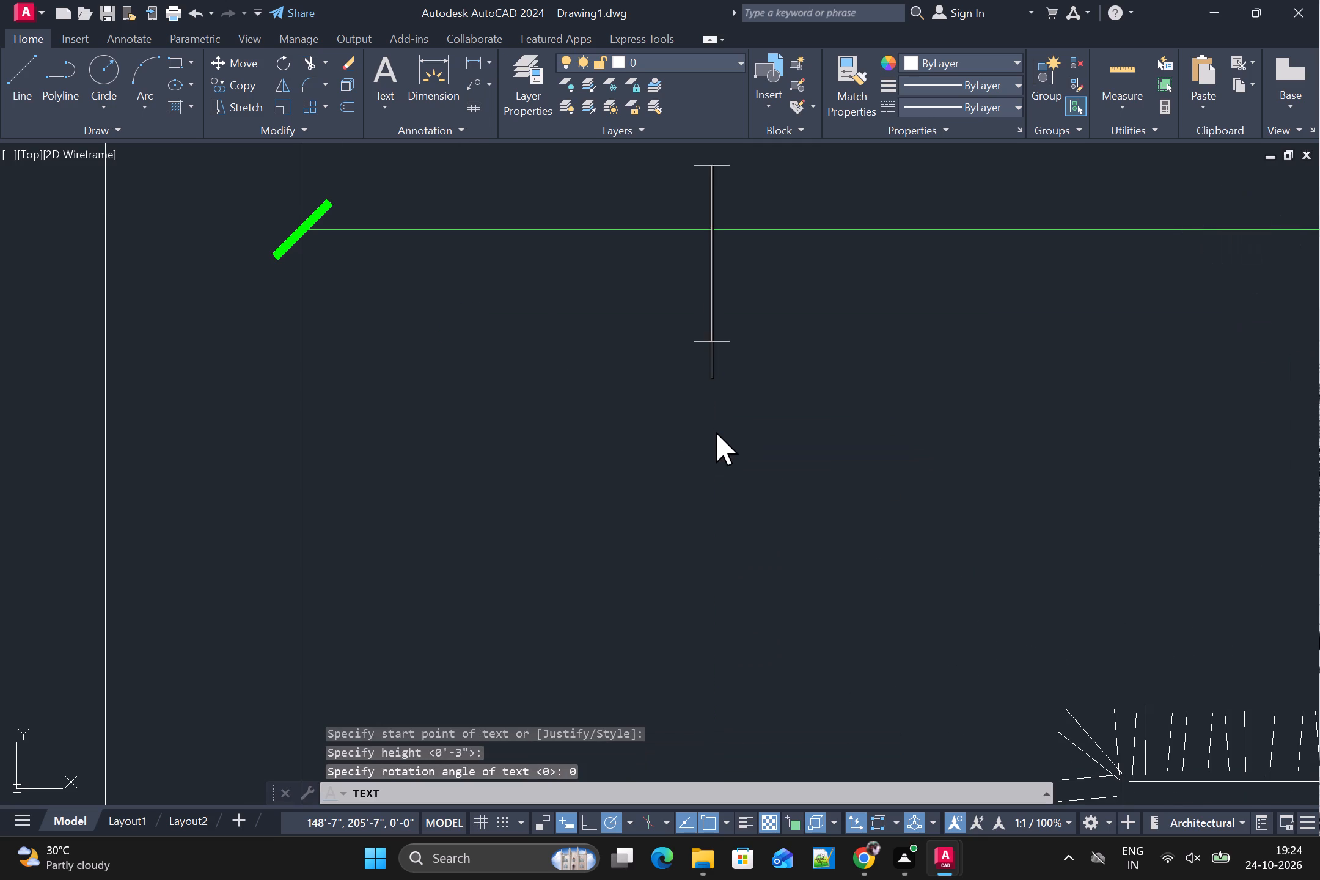
{"action": "scroll", "coordinate": [732, 441], "scroll_direction": "down", "scroll_amount": 2}
{"action": "left_click", "coordinate": [705, 433]}
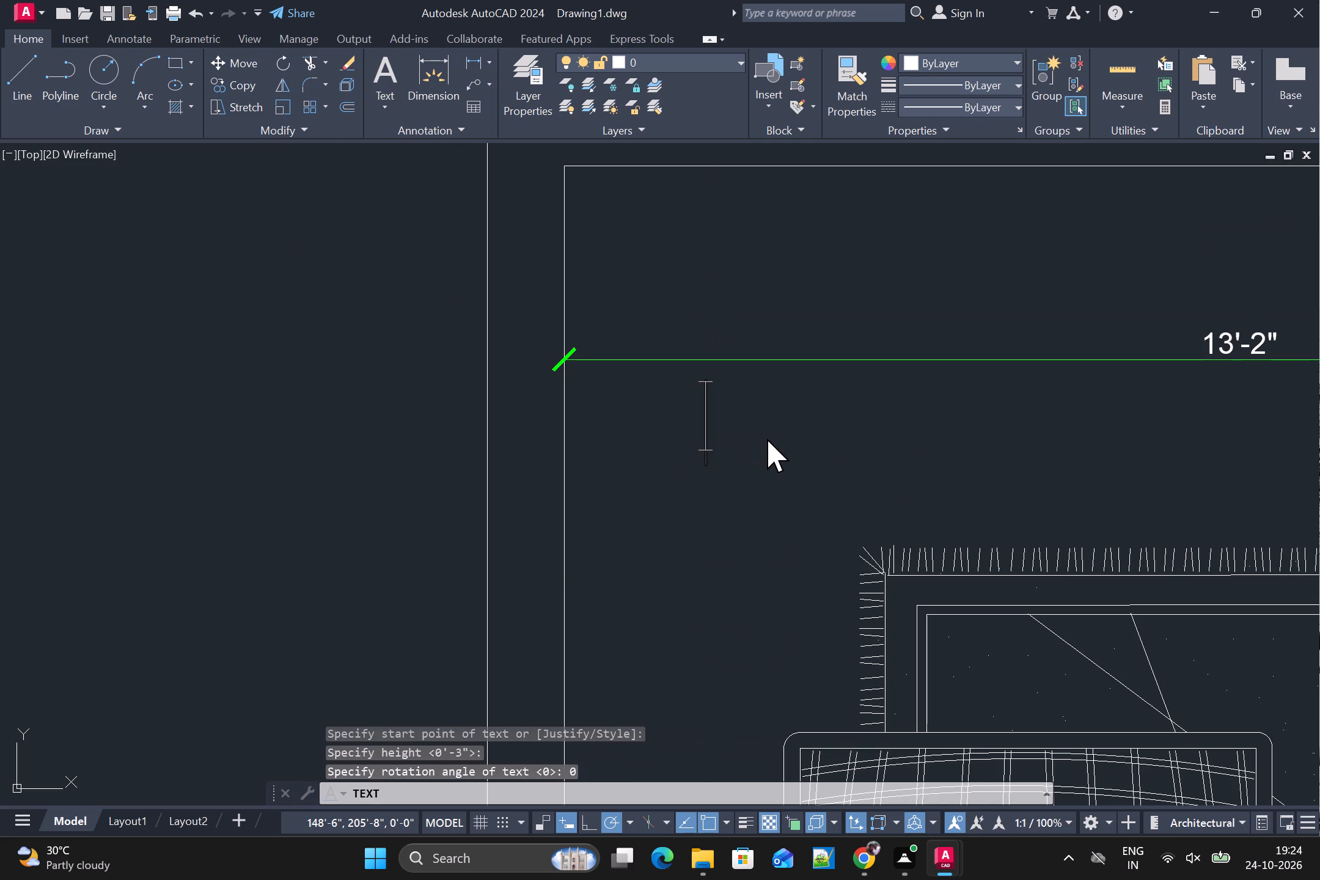
{"action": "type", "text": "BED R"}
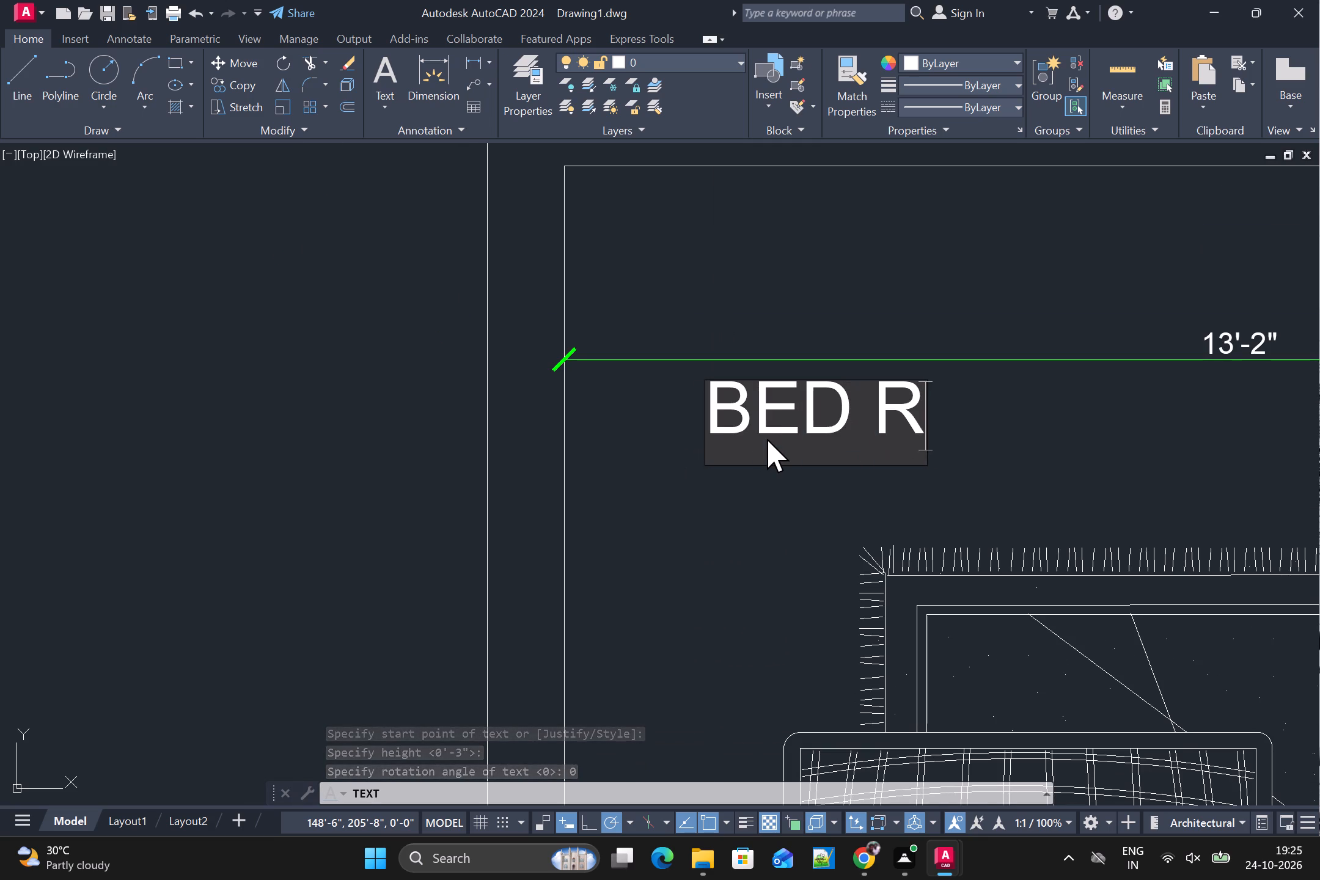
{"action": "type", "text": "OO"}
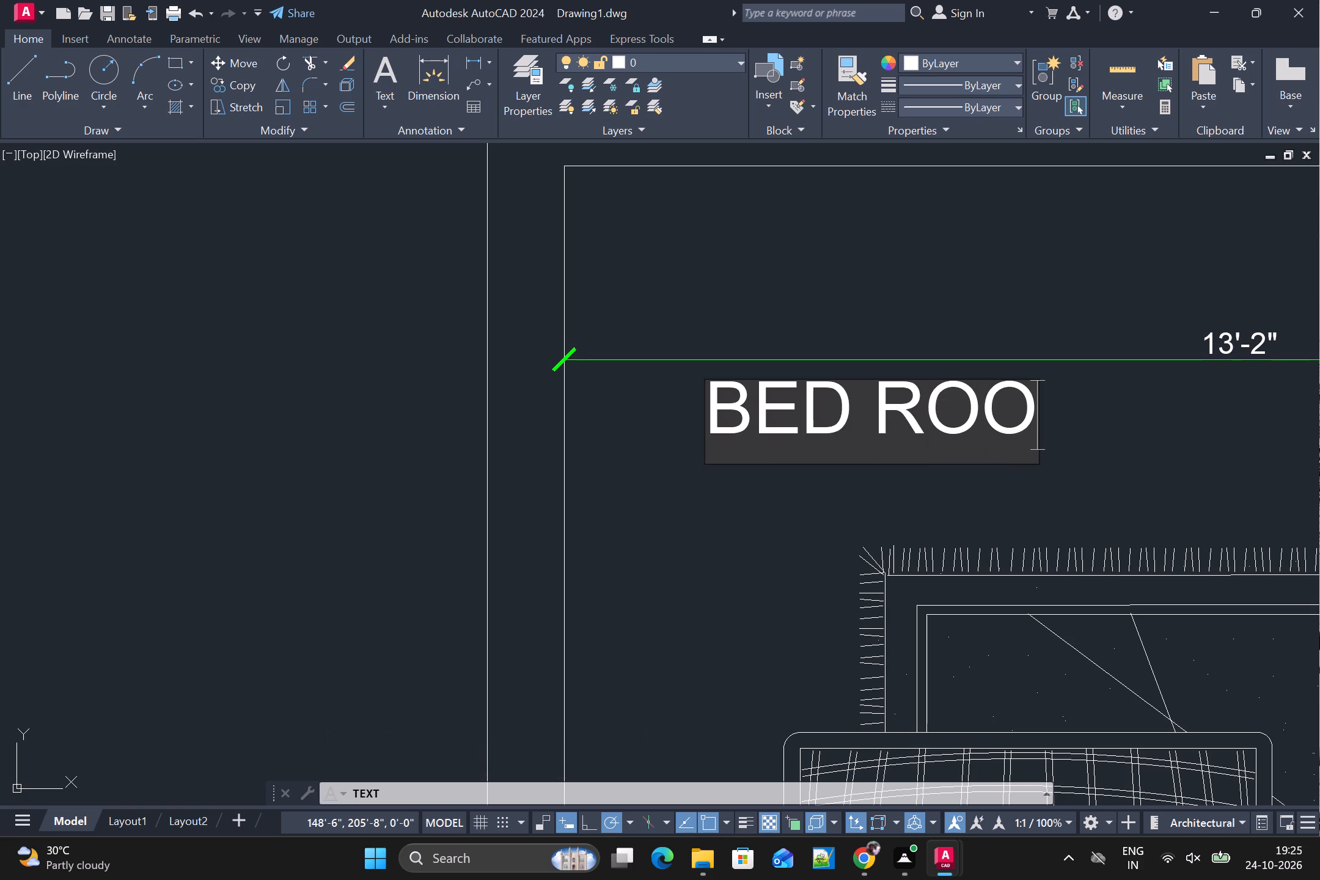
{"action": "key", "text": "m"}
{"action": "key", "text": "Return"}
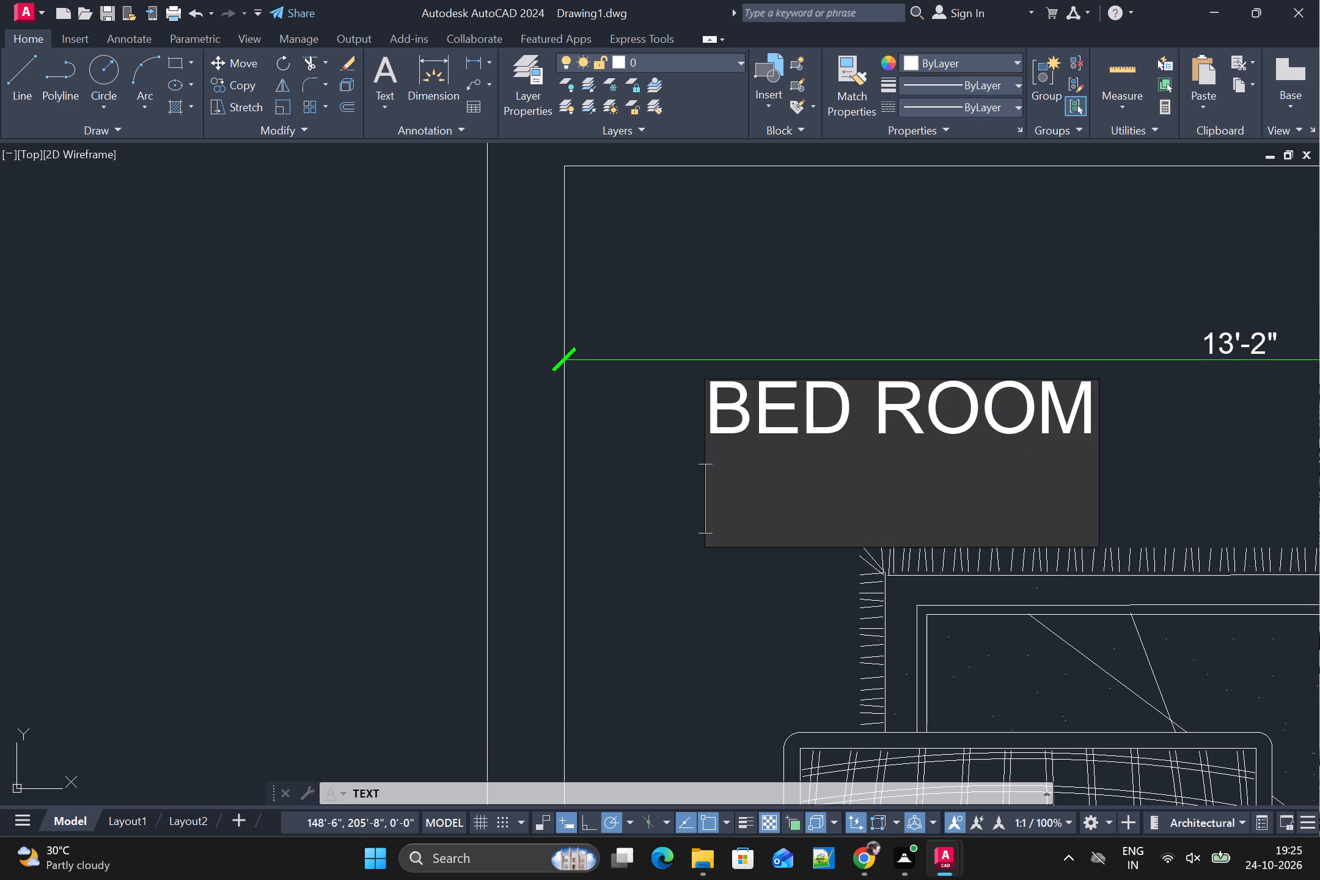
{"action": "left_click", "coordinate": [1199, 438]}
{"action": "scroll", "coordinate": [1178, 442], "scroll_direction": "down", "scroll_amount": 2}
{"action": "middle_click_drag", "start_coordinate": [1159, 468], "coordinate": [687, 518]}
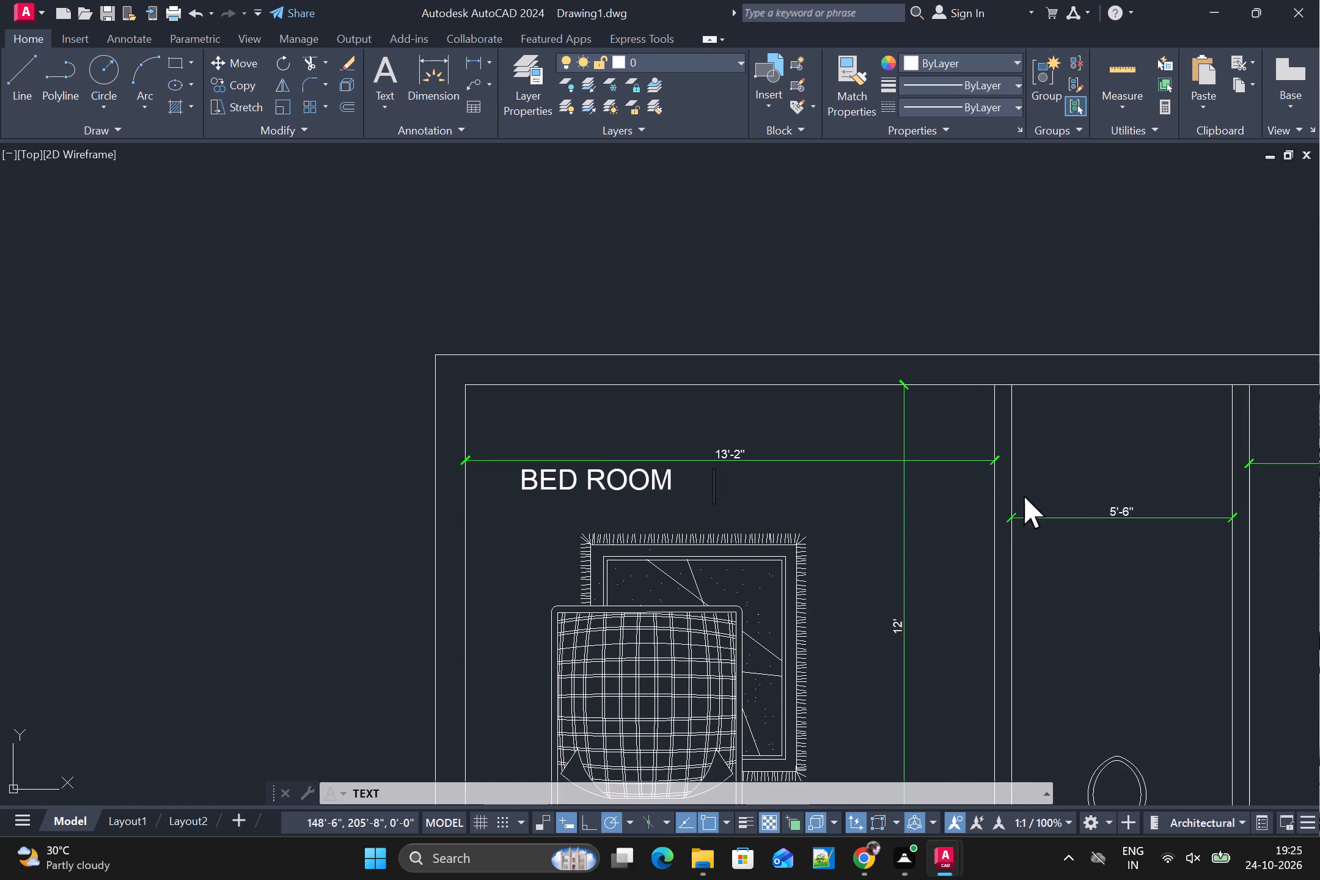
Label the room between the two northern bedrooms TOILET, placing the text north of the water closet.
{"action": "scroll", "coordinate": [1035, 544], "scroll_direction": "down", "scroll_amount": 1}
{"action": "left_click", "coordinate": [1040, 590]}
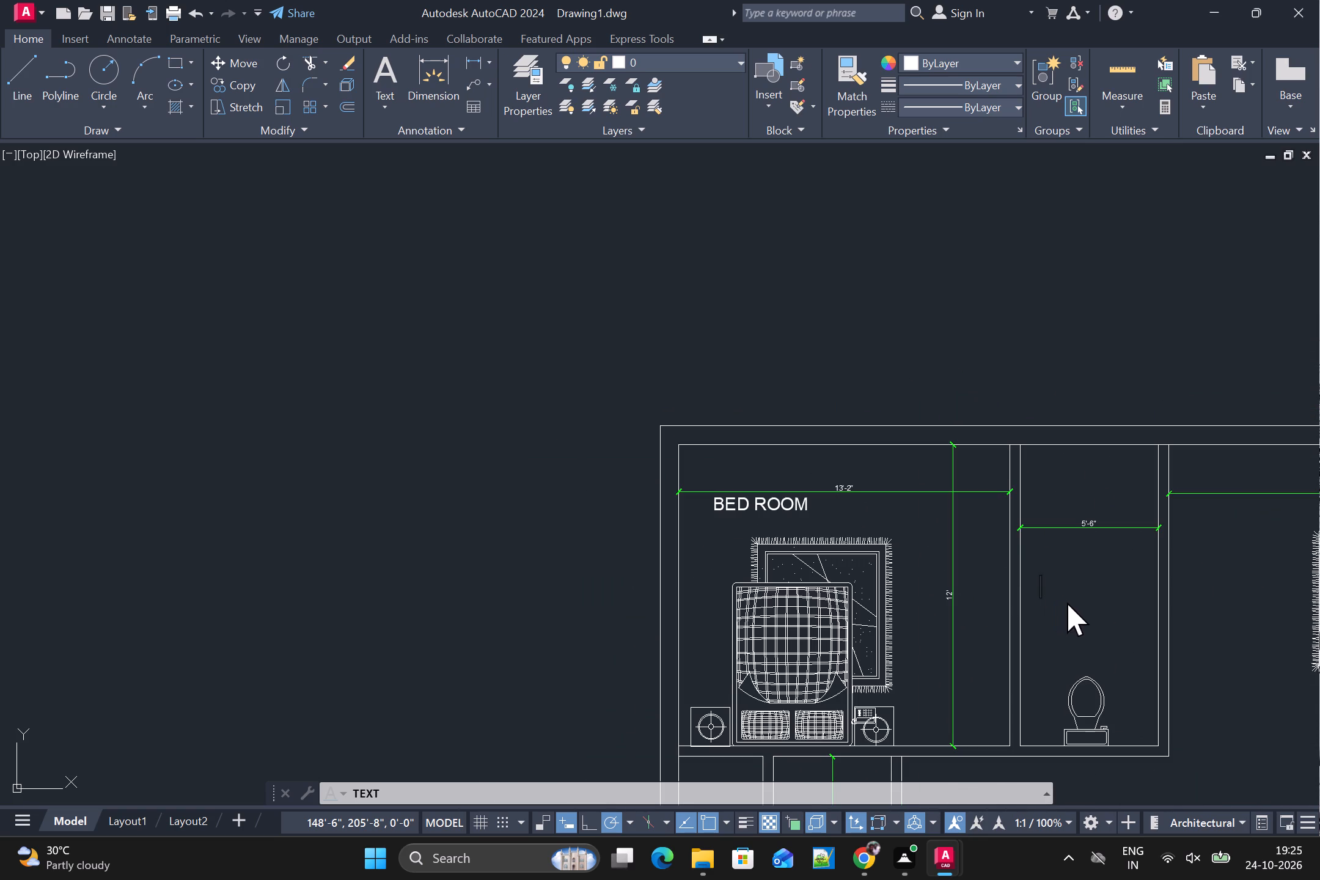
{"action": "type", "text": "TO"}
{"action": "type", "text": "ILER"}
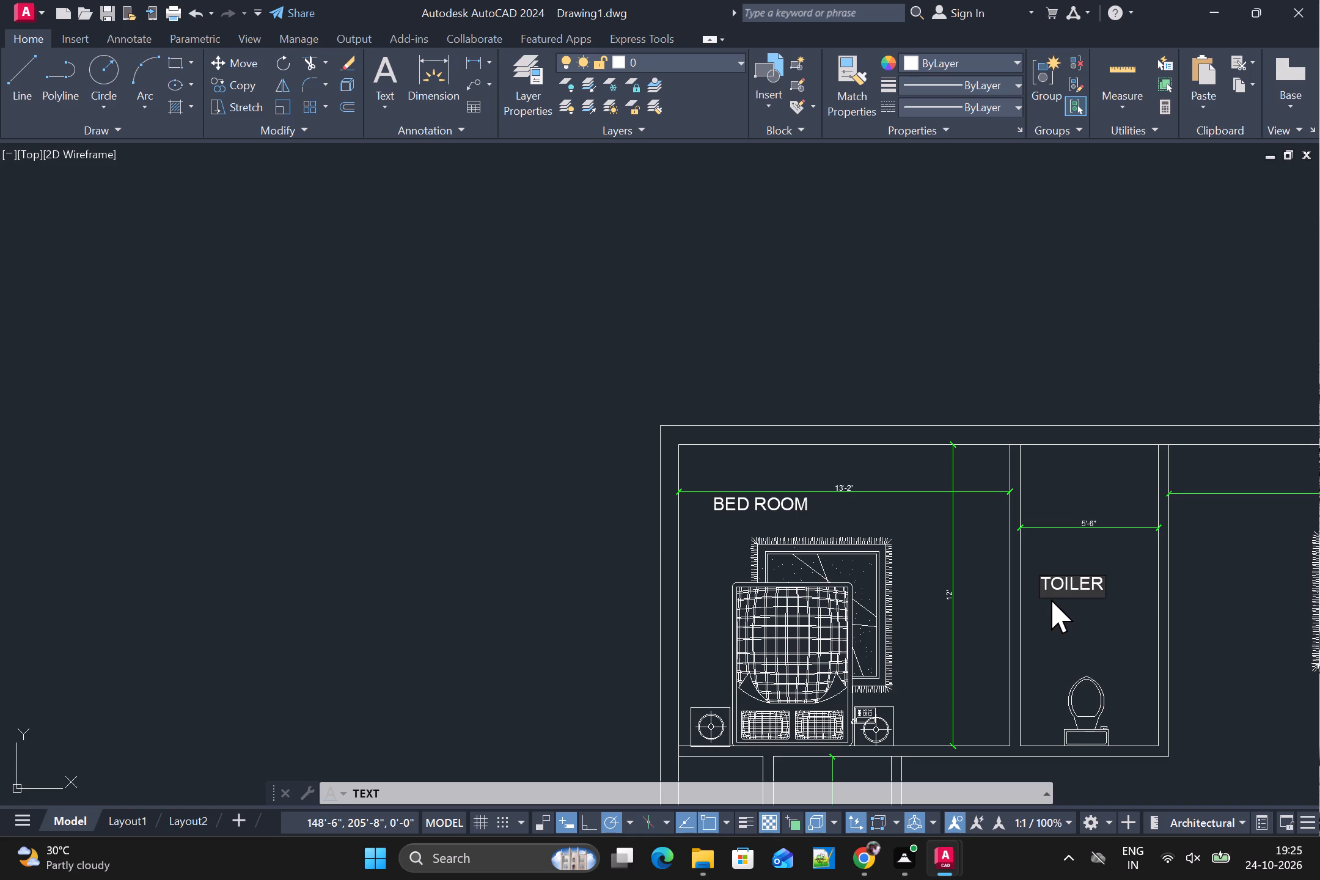
{"action": "key", "text": "BackSpace"}
{"action": "key", "text": "t"}
Place the text BEDROOM in the northeast bedroom, between the toilet partition and the rug.
{"action": "middle_click_drag", "start_coordinate": [1184, 584], "coordinate": [891, 599]}
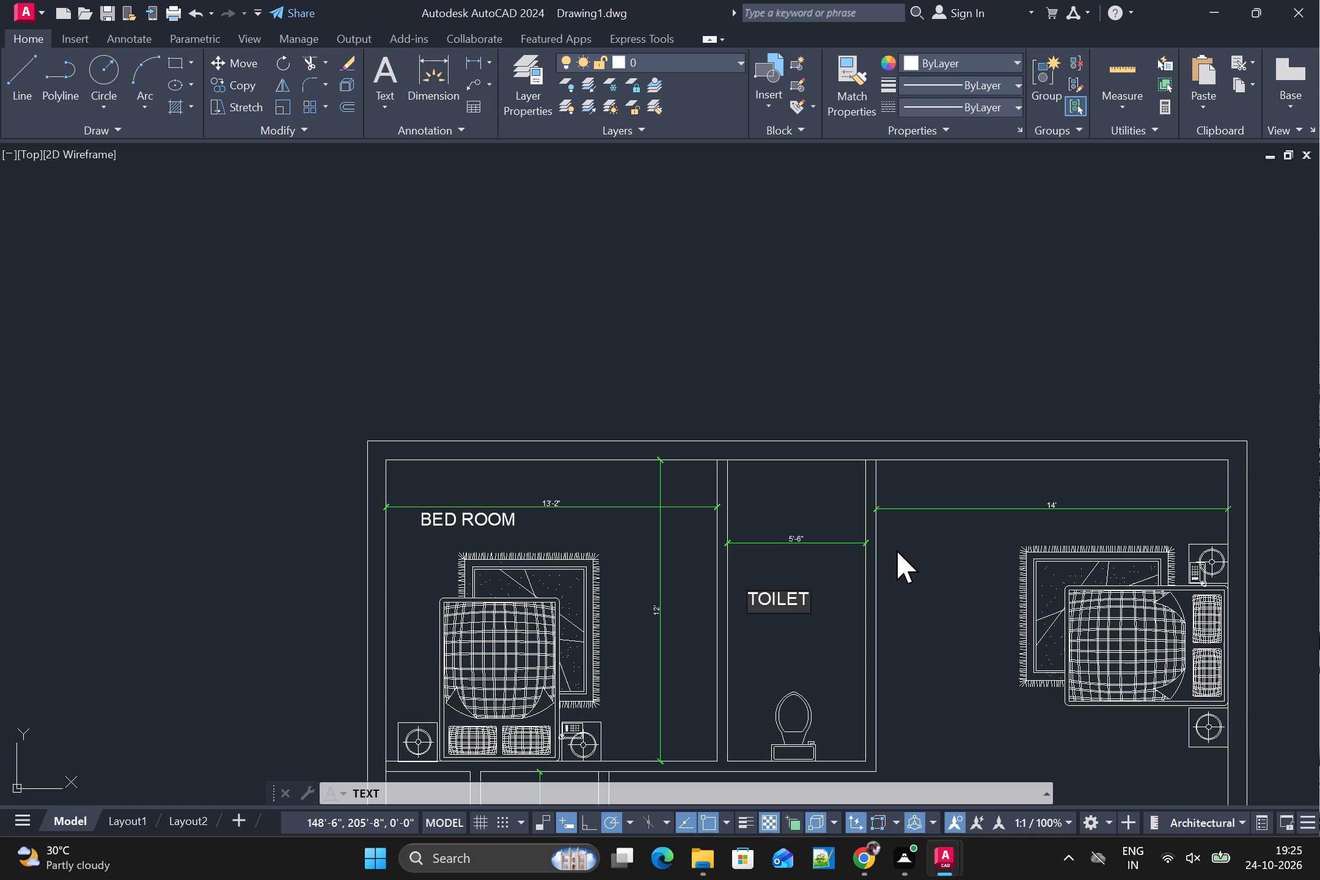
{"action": "left_click", "coordinate": [890, 580]}
{"action": "type", "text": "BED"}
{"action": "type", "text": "ROOM"}
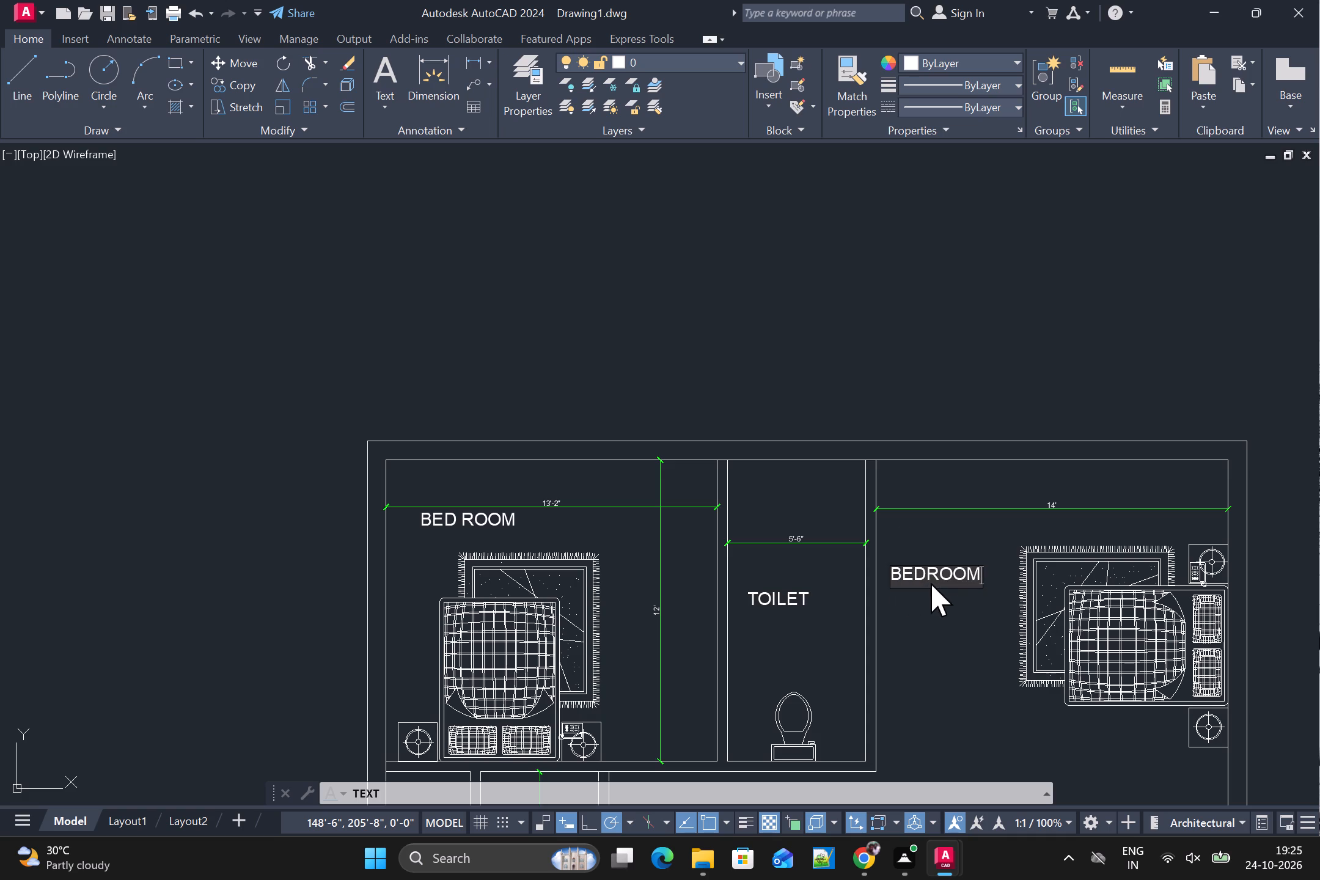
Label the living room with two-line text, DRAWING over AERA, placed north of the L-shaped sofa.
{"action": "scroll", "coordinate": [931, 583], "scroll_direction": "down", "scroll_amount": 2}
{"action": "scroll", "coordinate": [889, 585], "scroll_direction": "up", "scroll_amount": 1}
{"action": "middle_click_drag", "start_coordinate": [930, 578], "coordinate": [878, 258]}
{"action": "left_click", "coordinate": [889, 477]}
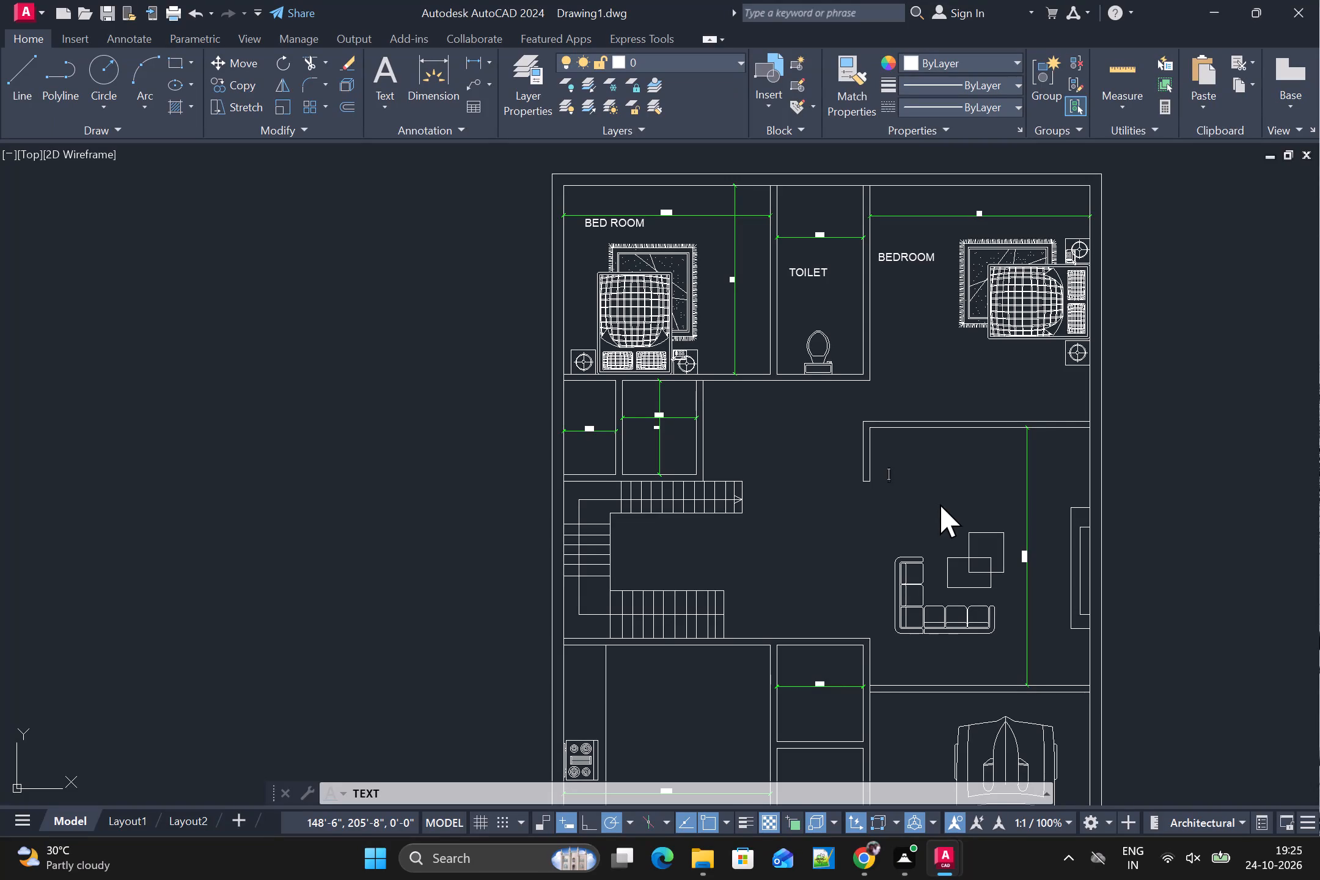
{"action": "type", "text": "DR"}
{"action": "type", "text": "AW"}
{"action": "type", "text": "ING"}
{"action": "key", "text": "space"}
{"action": "key", "text": "Return"}
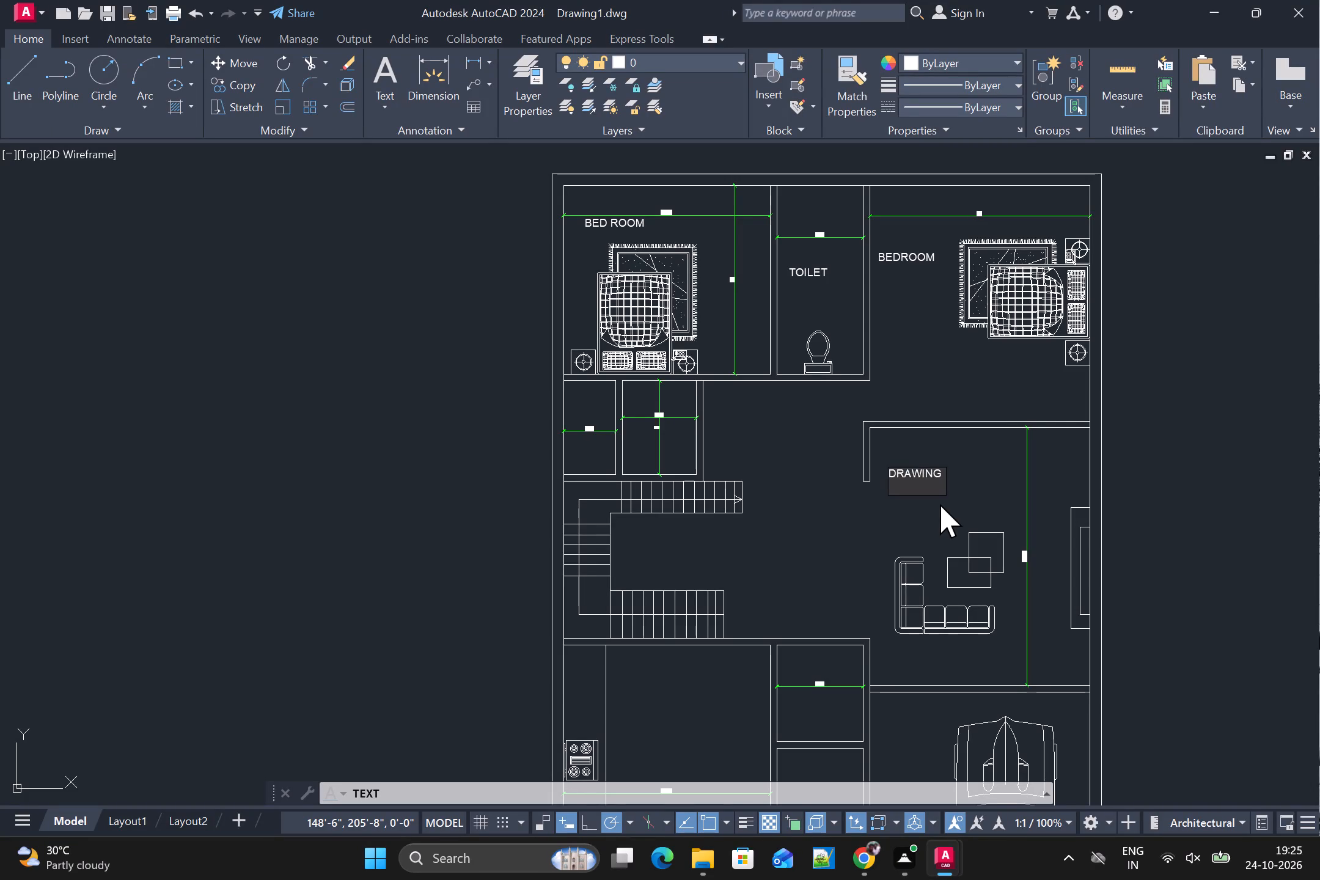
{"action": "type", "text": "AERA"}
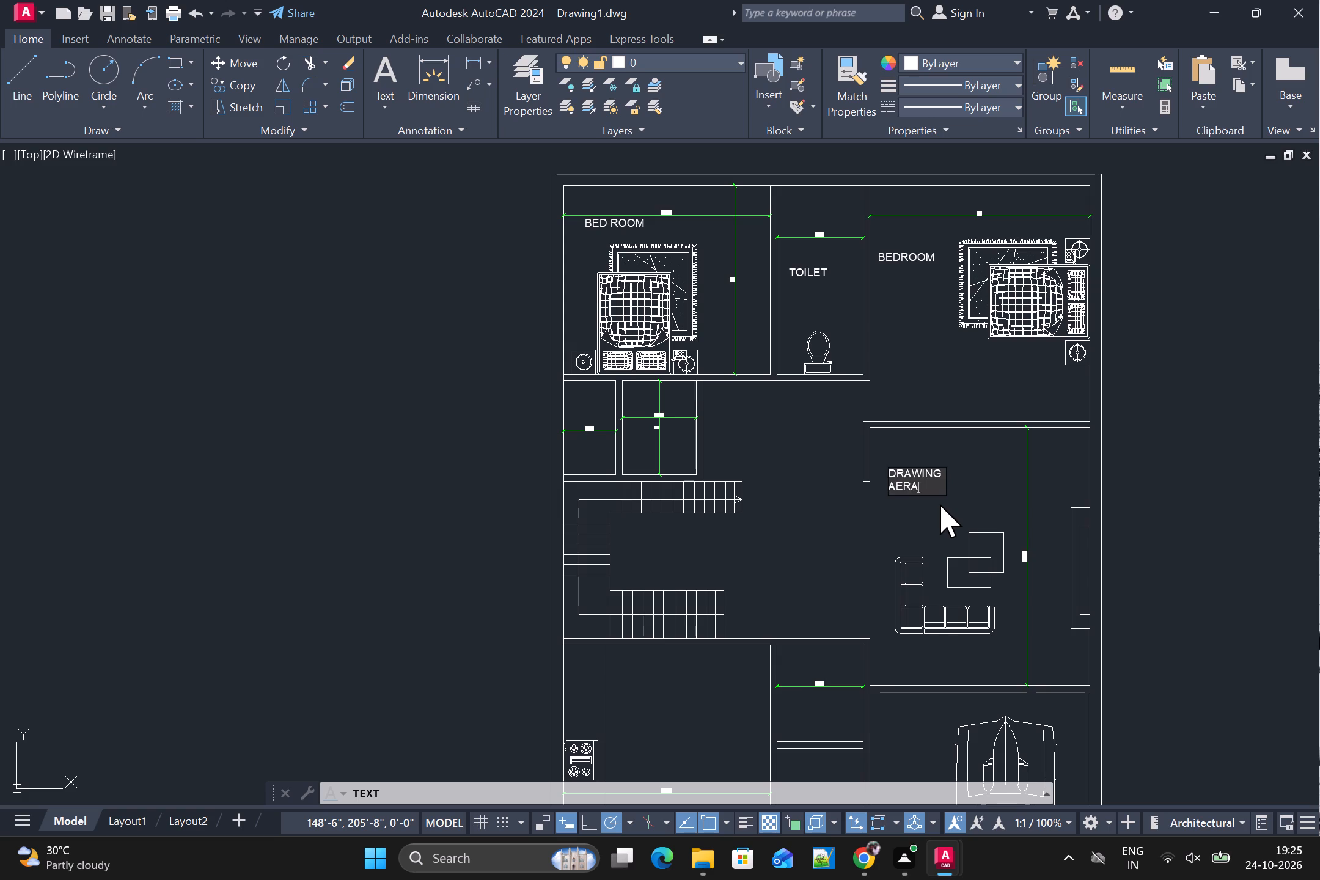
Place the text TV beside the TV unit on the living room's east wall.
{"action": "scroll", "coordinate": [1052, 568], "scroll_direction": "up", "scroll_amount": 1}
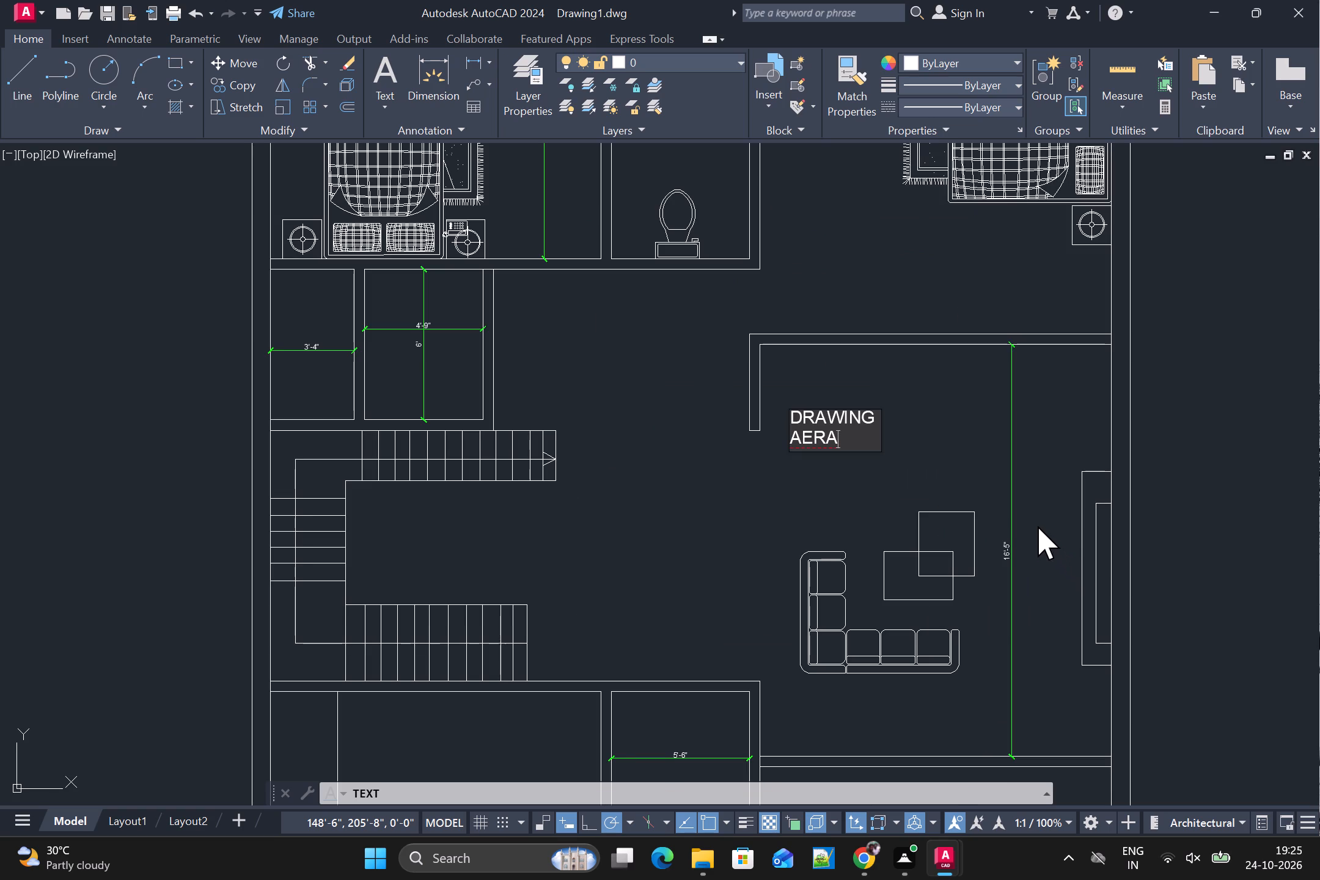
{"action": "left_click", "coordinate": [1033, 526]}
{"action": "left_click", "coordinate": [1061, 563]}
{"action": "left_click", "coordinate": [1041, 573]}
{"action": "key", "text": "t"}
{"action": "key", "text": "v"}
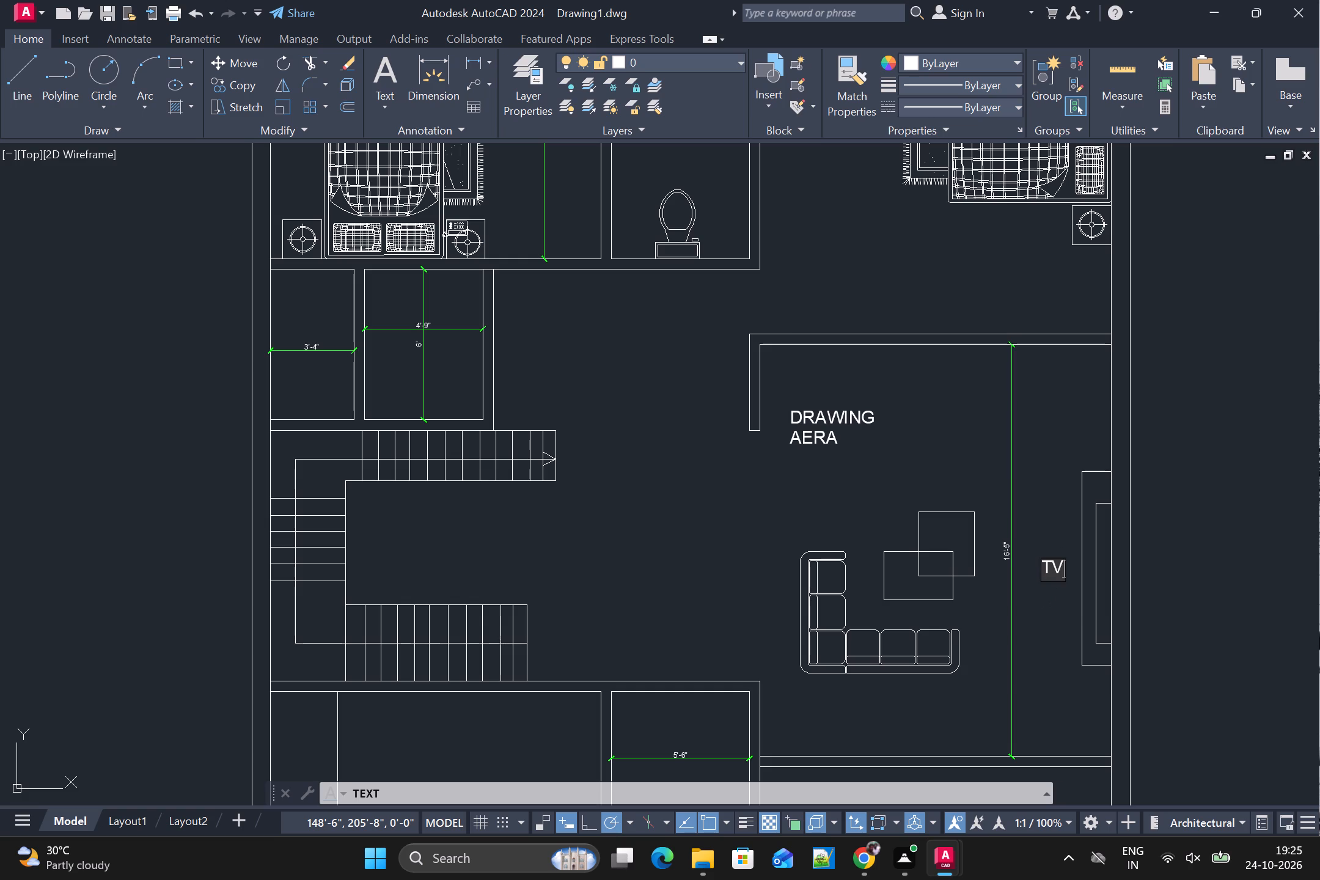
Label the small rooms east of the kitchen: PUJA in the northern one and STORE in the southern one.
{"action": "scroll", "coordinate": [1047, 650], "scroll_direction": "down", "scroll_amount": 1}
{"action": "middle_click_drag", "start_coordinate": [845, 722], "coordinate": [843, 722]}
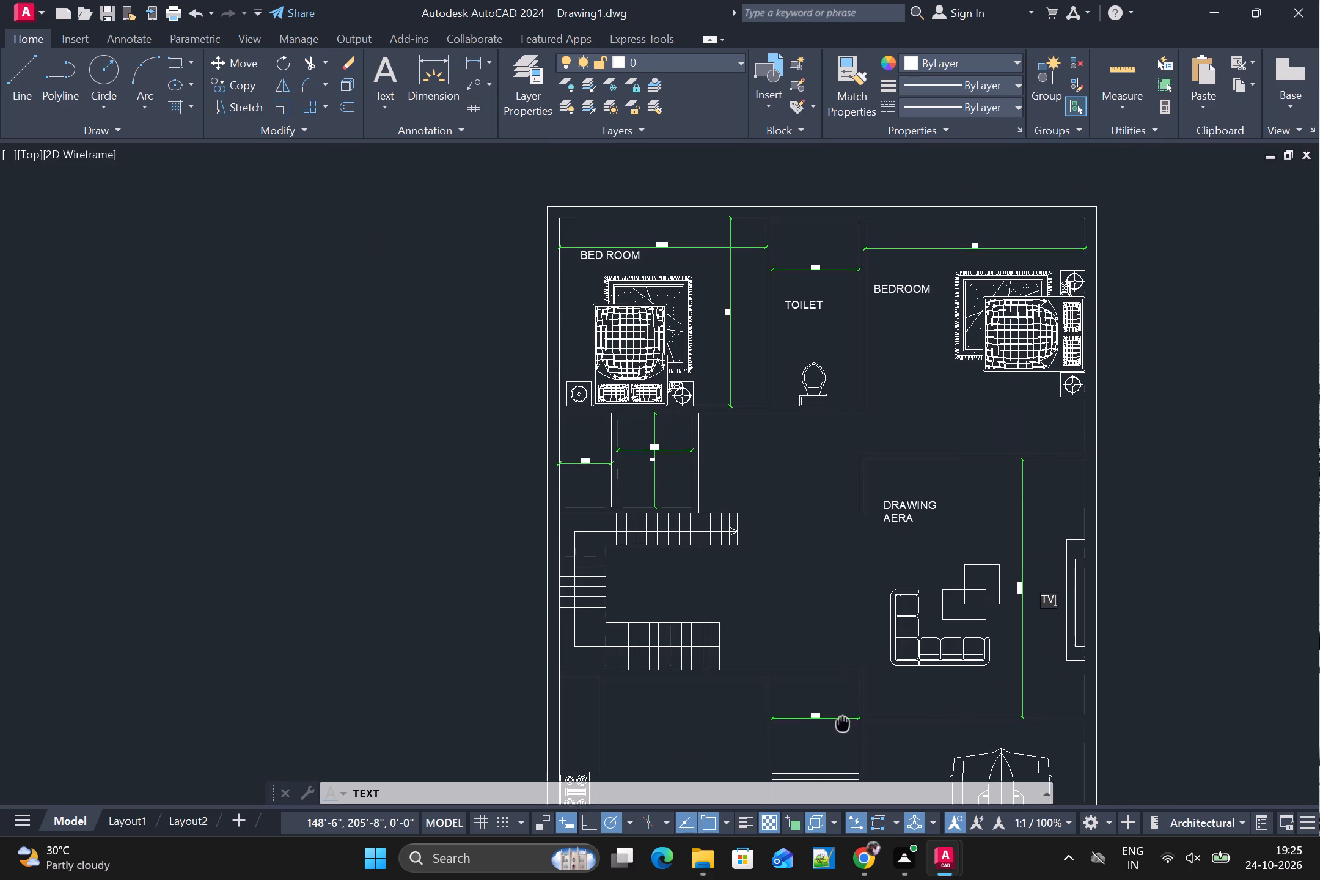
{"action": "middle_click_drag", "start_coordinate": [843, 722], "coordinate": [914, 615]}
{"action": "scroll", "coordinate": [714, 674], "scroll_direction": "up", "scroll_amount": 1}
{"action": "middle_click_drag", "start_coordinate": [714, 674], "coordinate": [735, 667]}
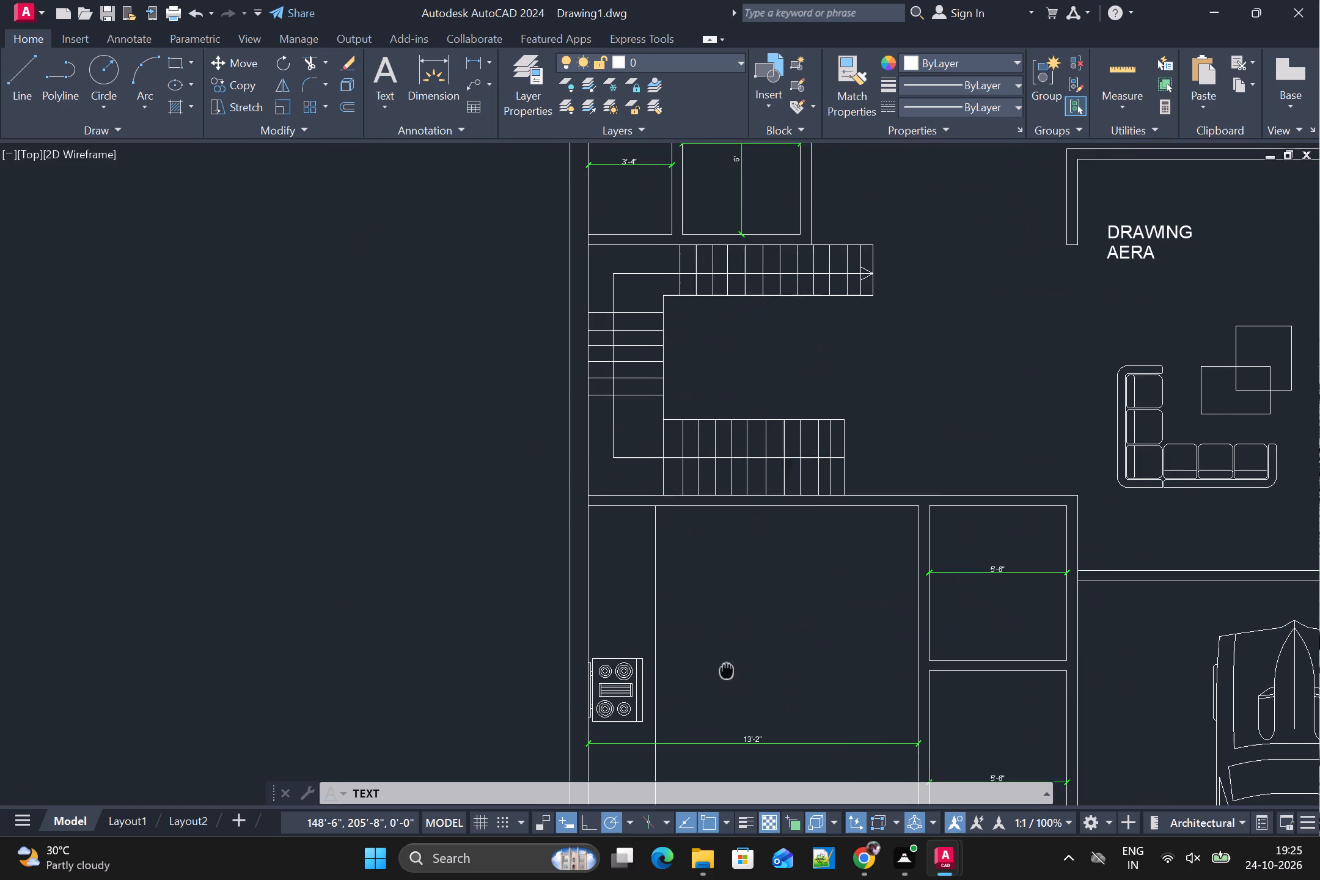
{"action": "middle_click_drag", "start_coordinate": [735, 667], "coordinate": [743, 664]}
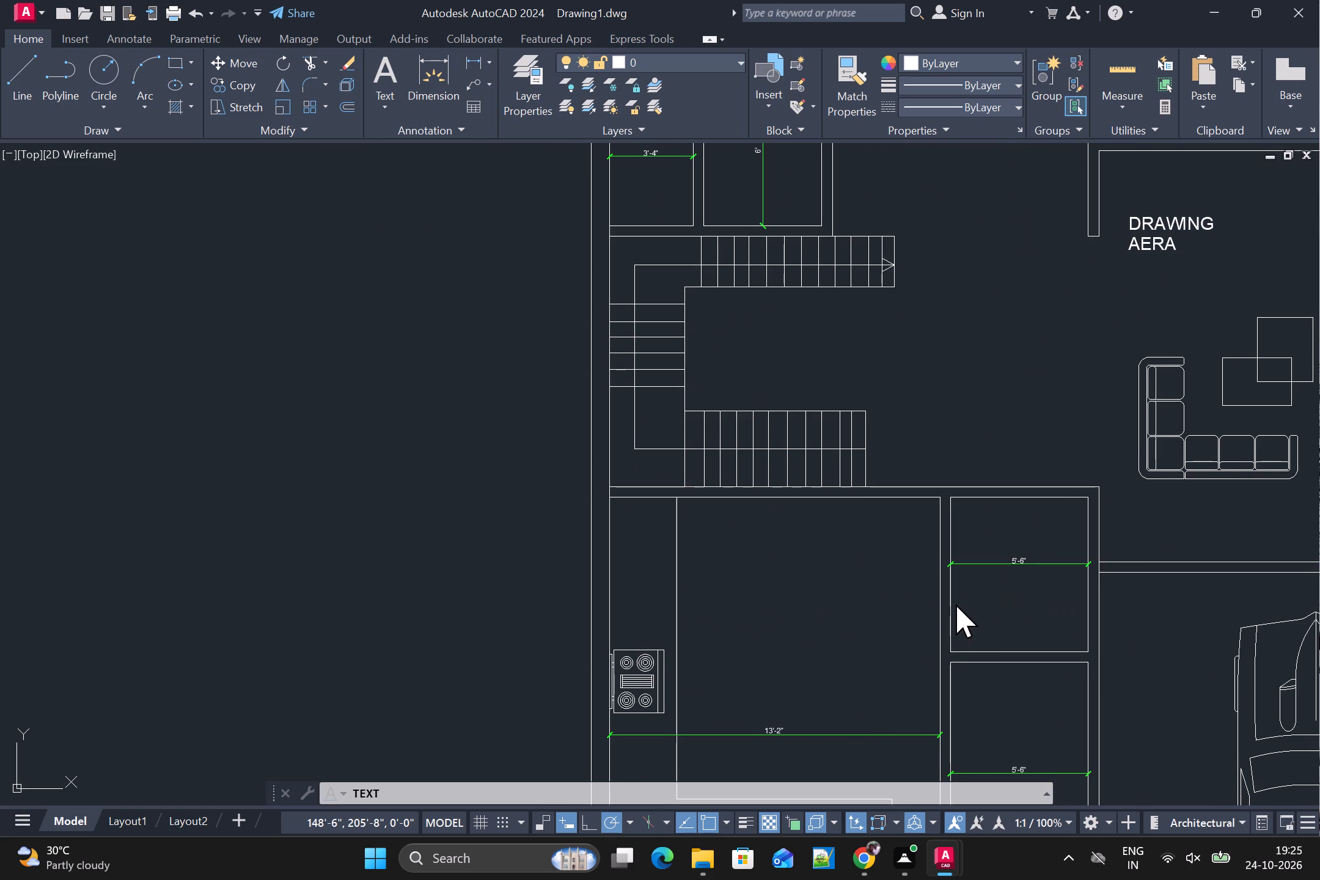
{"action": "left_click_drag", "start_coordinate": [964, 604], "coordinate": [970, 605]}
{"action": "type", "text": "PUJA"}
{"action": "left_click", "coordinate": [977, 714]}
{"action": "type", "text": "STORE"}
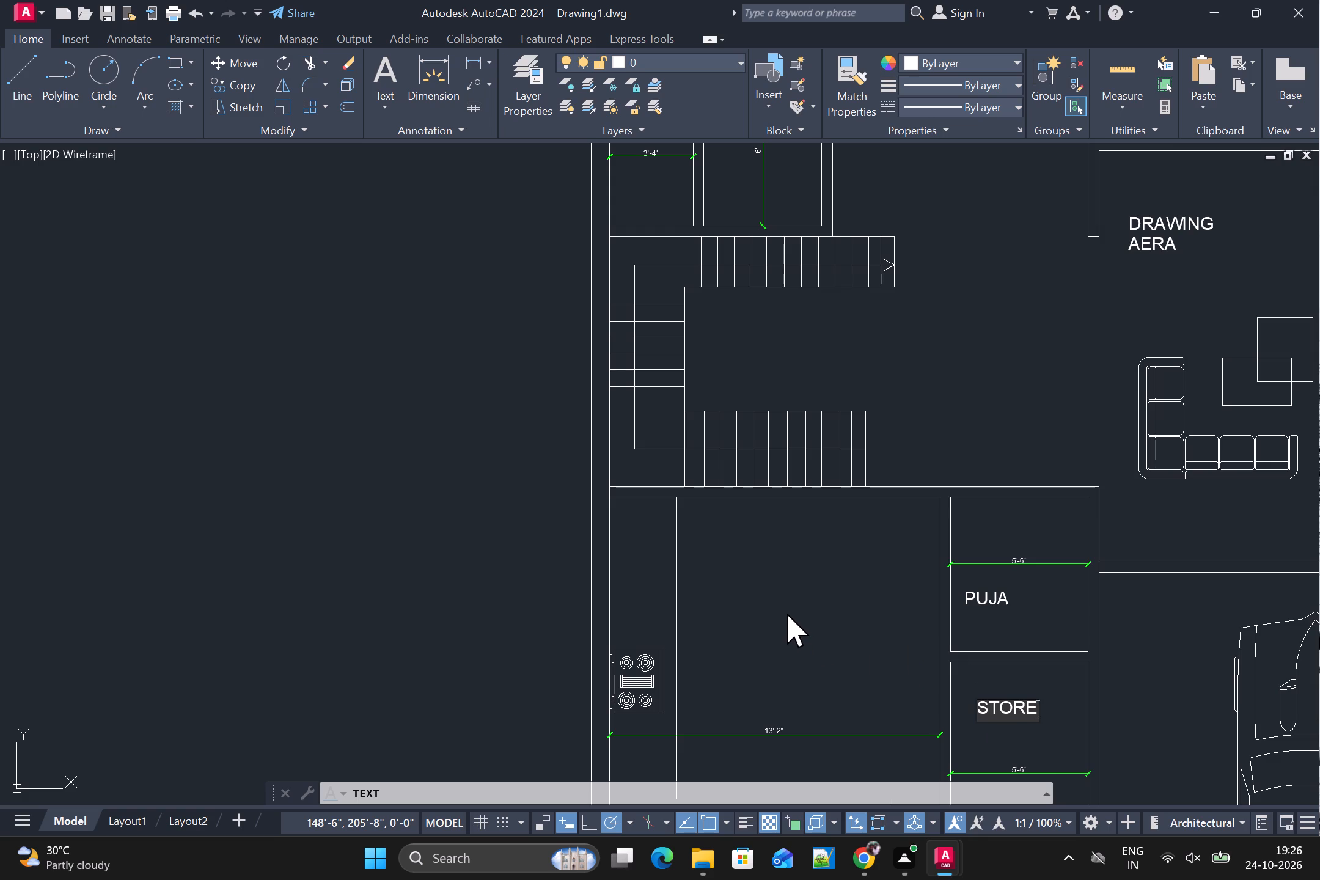
Place the text KITCHEN in the open floor area of the kitchen, northeast of the stove.
{"action": "left_click", "coordinate": [720, 621]}
{"action": "type", "text": "KITCHEN"}
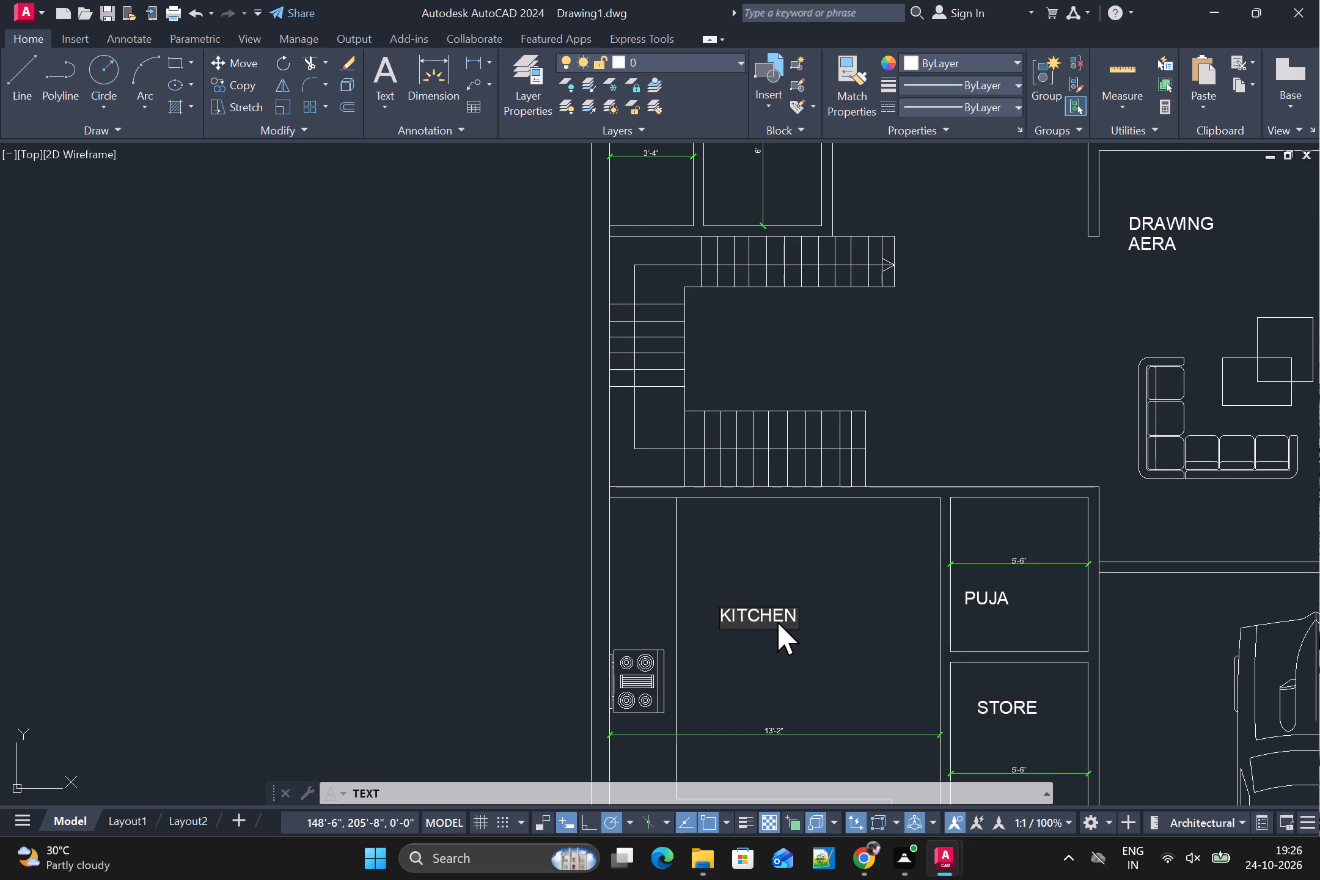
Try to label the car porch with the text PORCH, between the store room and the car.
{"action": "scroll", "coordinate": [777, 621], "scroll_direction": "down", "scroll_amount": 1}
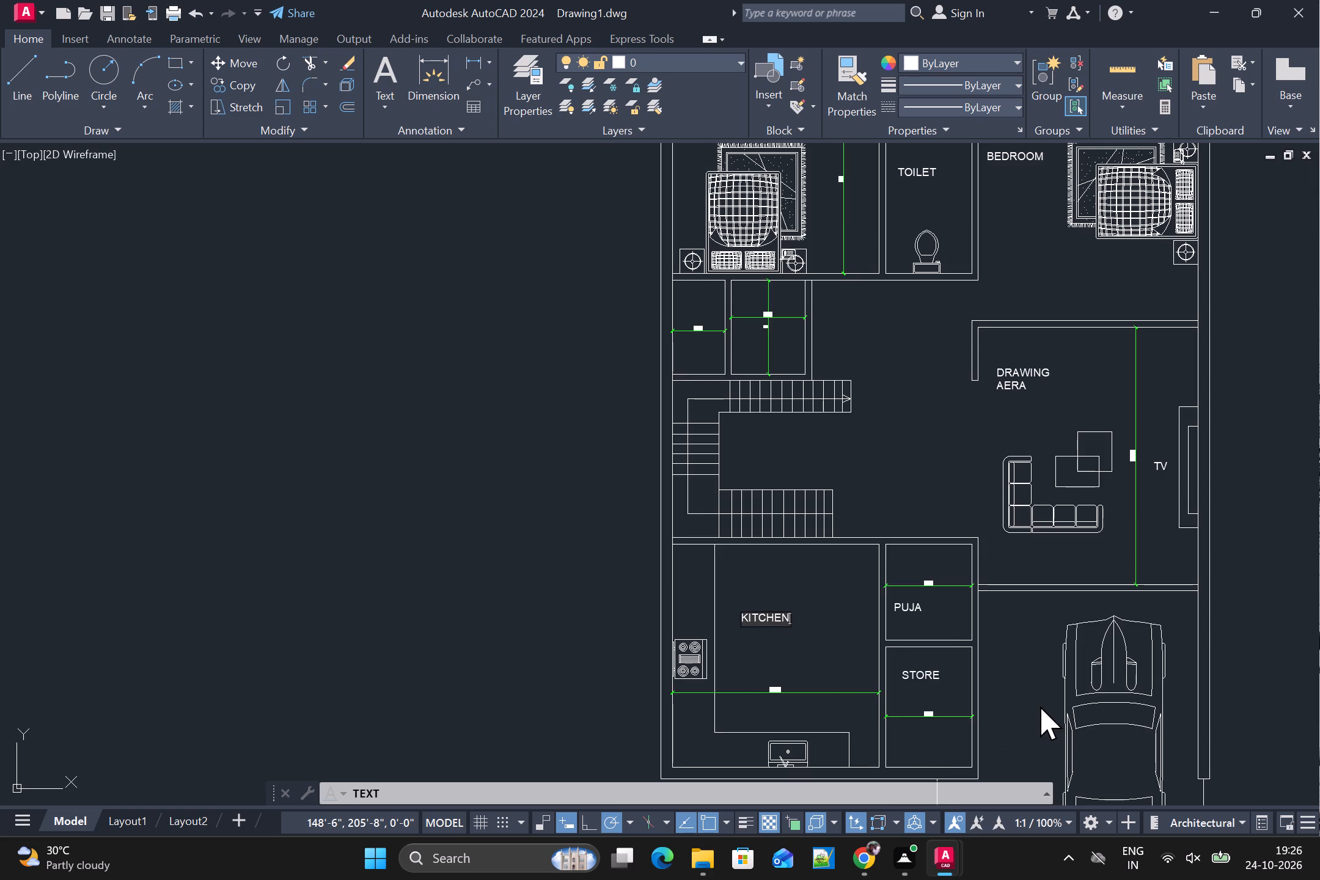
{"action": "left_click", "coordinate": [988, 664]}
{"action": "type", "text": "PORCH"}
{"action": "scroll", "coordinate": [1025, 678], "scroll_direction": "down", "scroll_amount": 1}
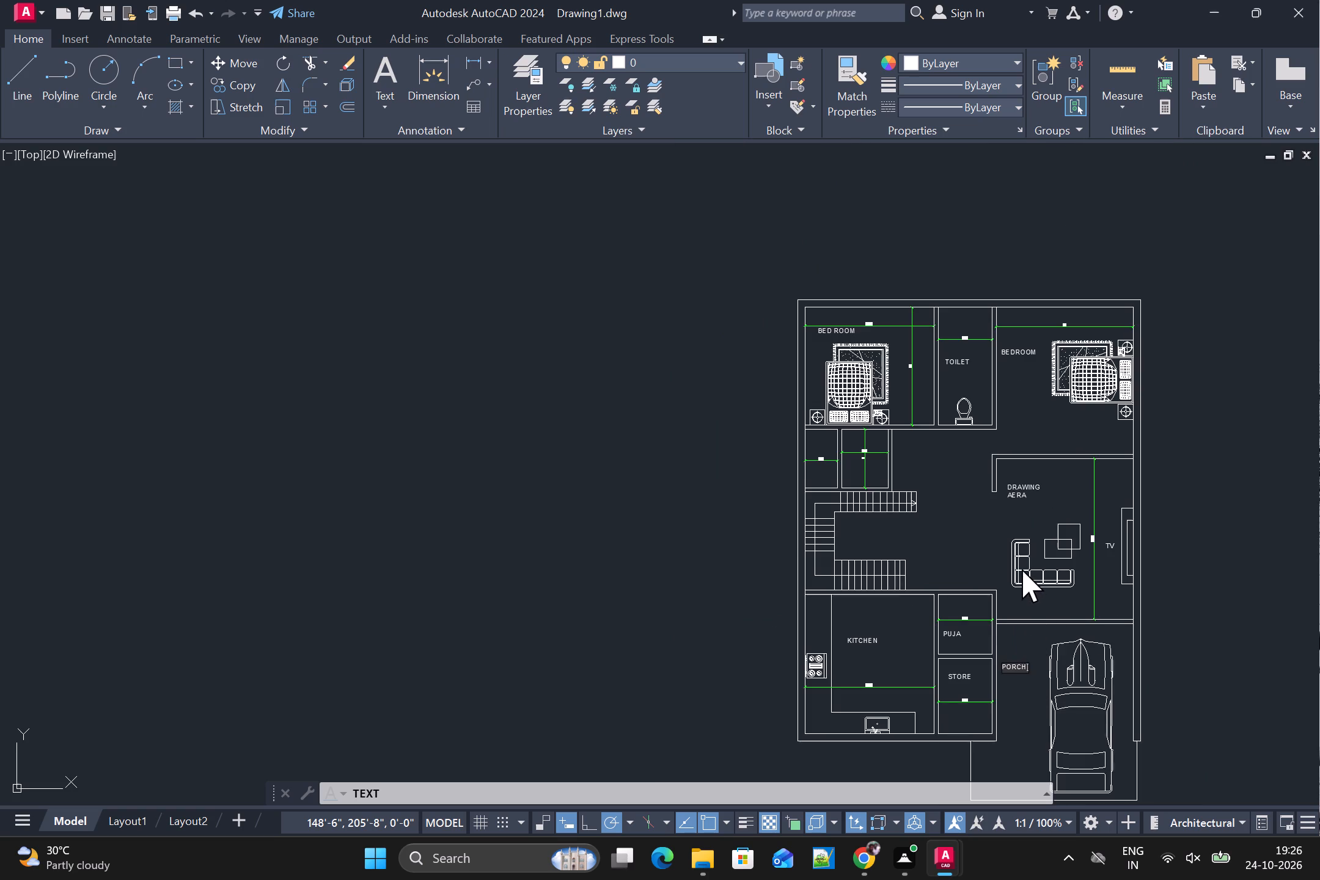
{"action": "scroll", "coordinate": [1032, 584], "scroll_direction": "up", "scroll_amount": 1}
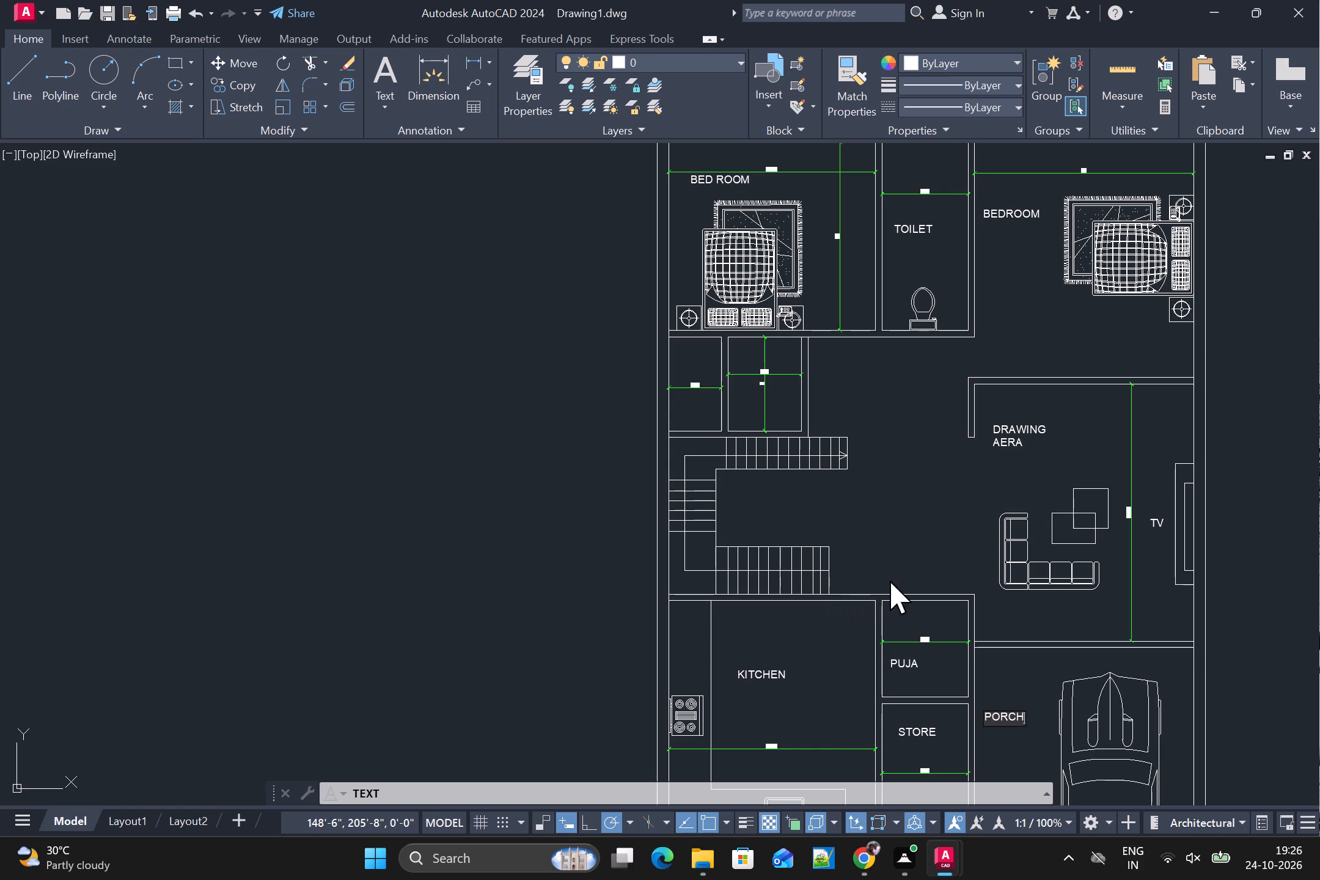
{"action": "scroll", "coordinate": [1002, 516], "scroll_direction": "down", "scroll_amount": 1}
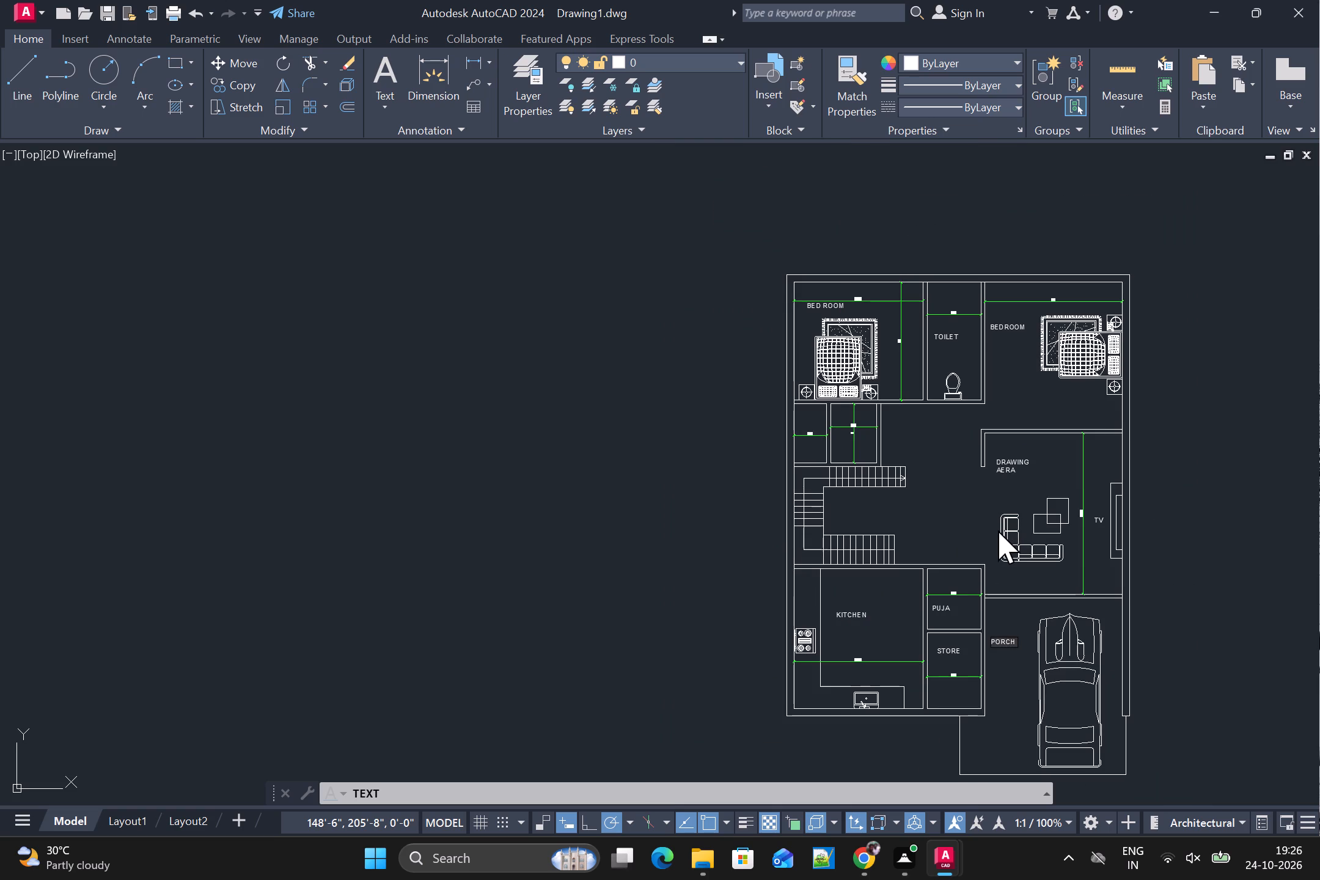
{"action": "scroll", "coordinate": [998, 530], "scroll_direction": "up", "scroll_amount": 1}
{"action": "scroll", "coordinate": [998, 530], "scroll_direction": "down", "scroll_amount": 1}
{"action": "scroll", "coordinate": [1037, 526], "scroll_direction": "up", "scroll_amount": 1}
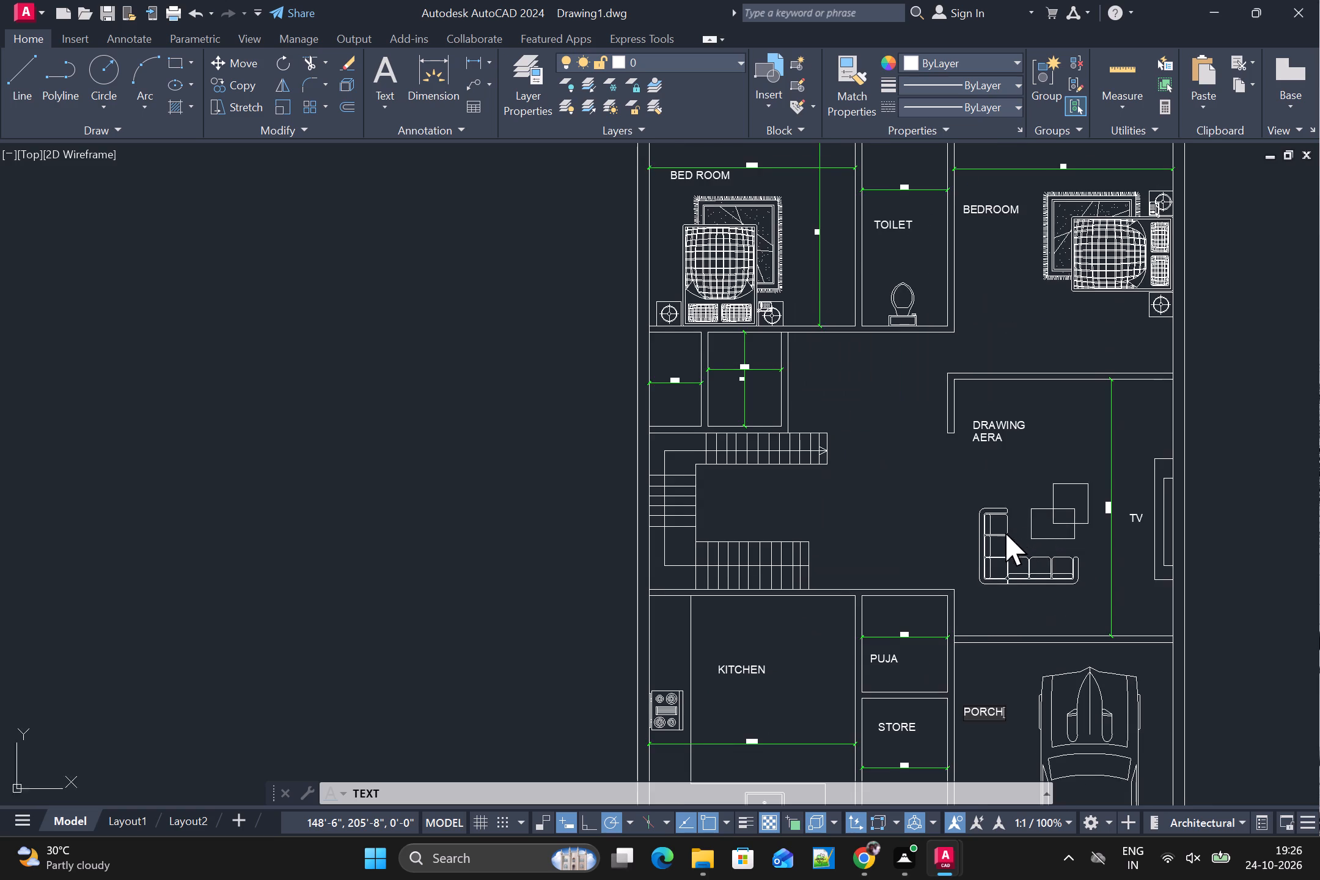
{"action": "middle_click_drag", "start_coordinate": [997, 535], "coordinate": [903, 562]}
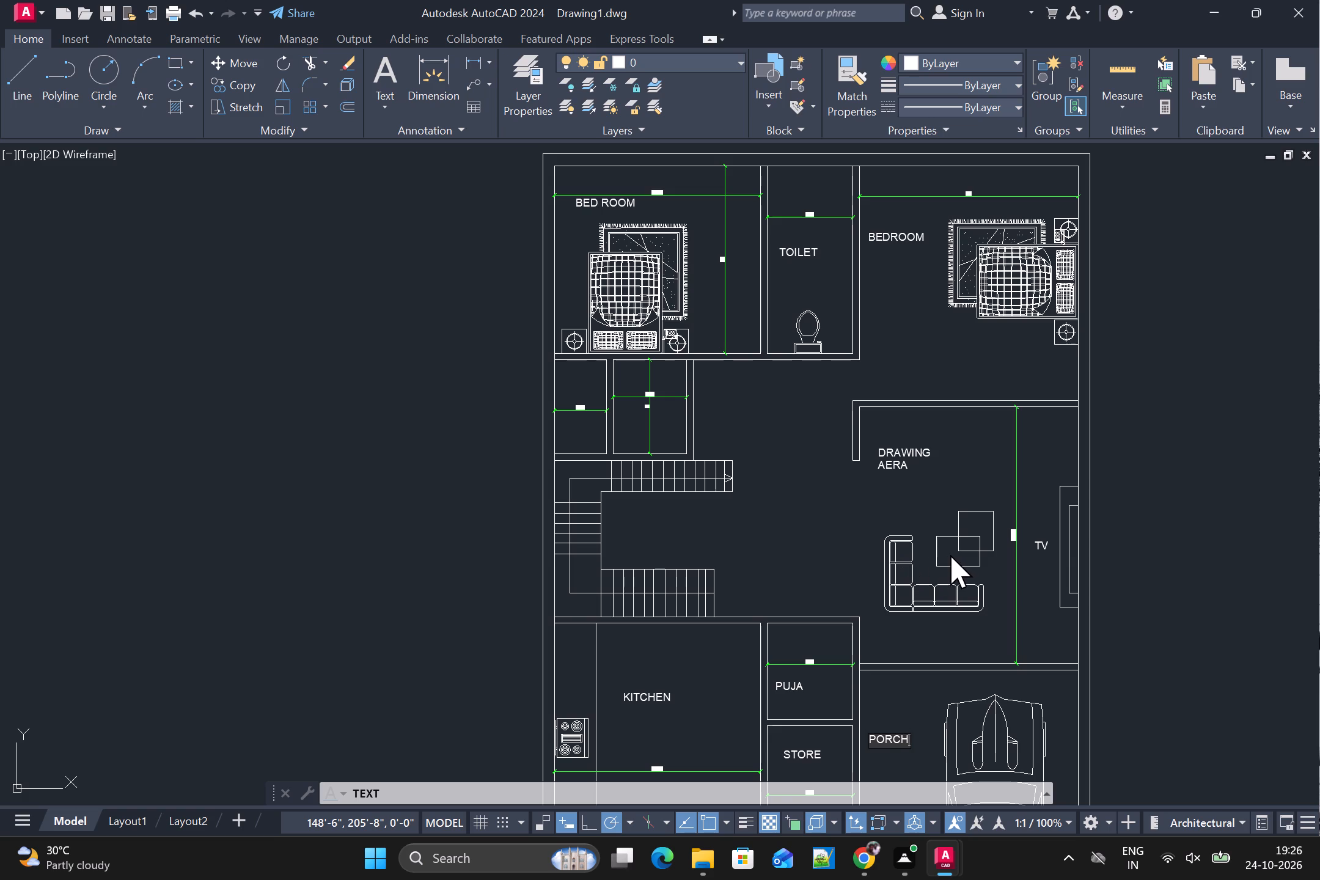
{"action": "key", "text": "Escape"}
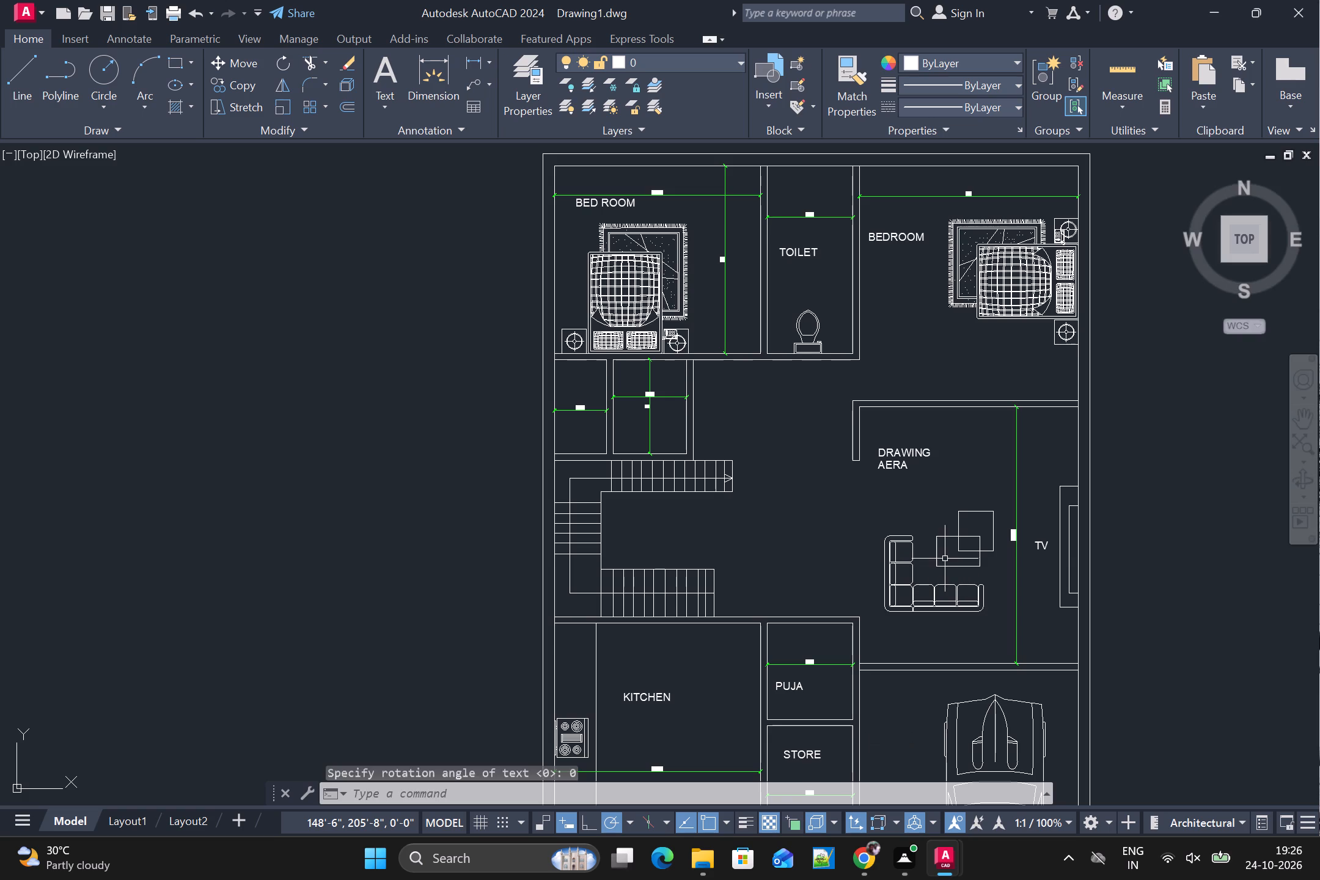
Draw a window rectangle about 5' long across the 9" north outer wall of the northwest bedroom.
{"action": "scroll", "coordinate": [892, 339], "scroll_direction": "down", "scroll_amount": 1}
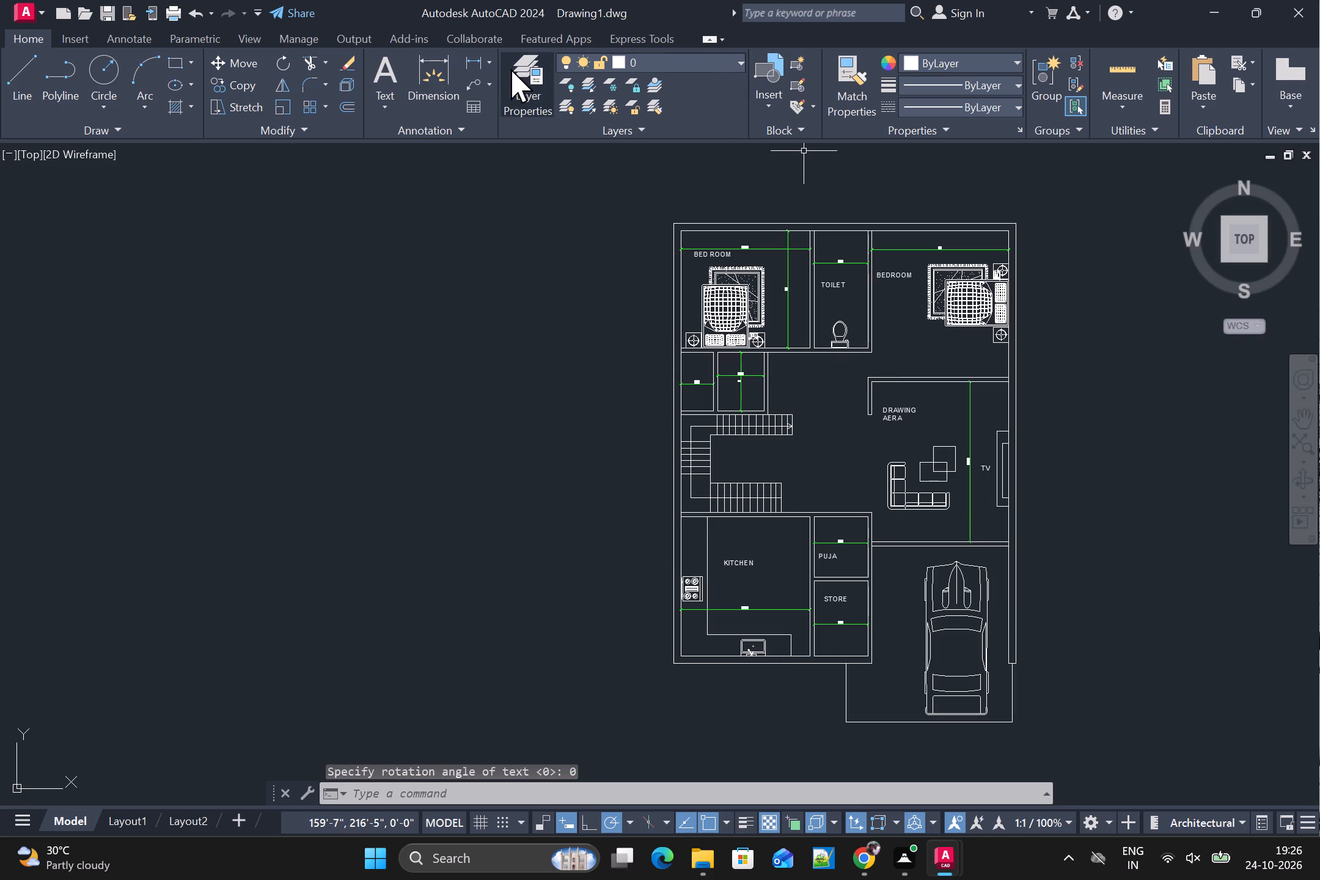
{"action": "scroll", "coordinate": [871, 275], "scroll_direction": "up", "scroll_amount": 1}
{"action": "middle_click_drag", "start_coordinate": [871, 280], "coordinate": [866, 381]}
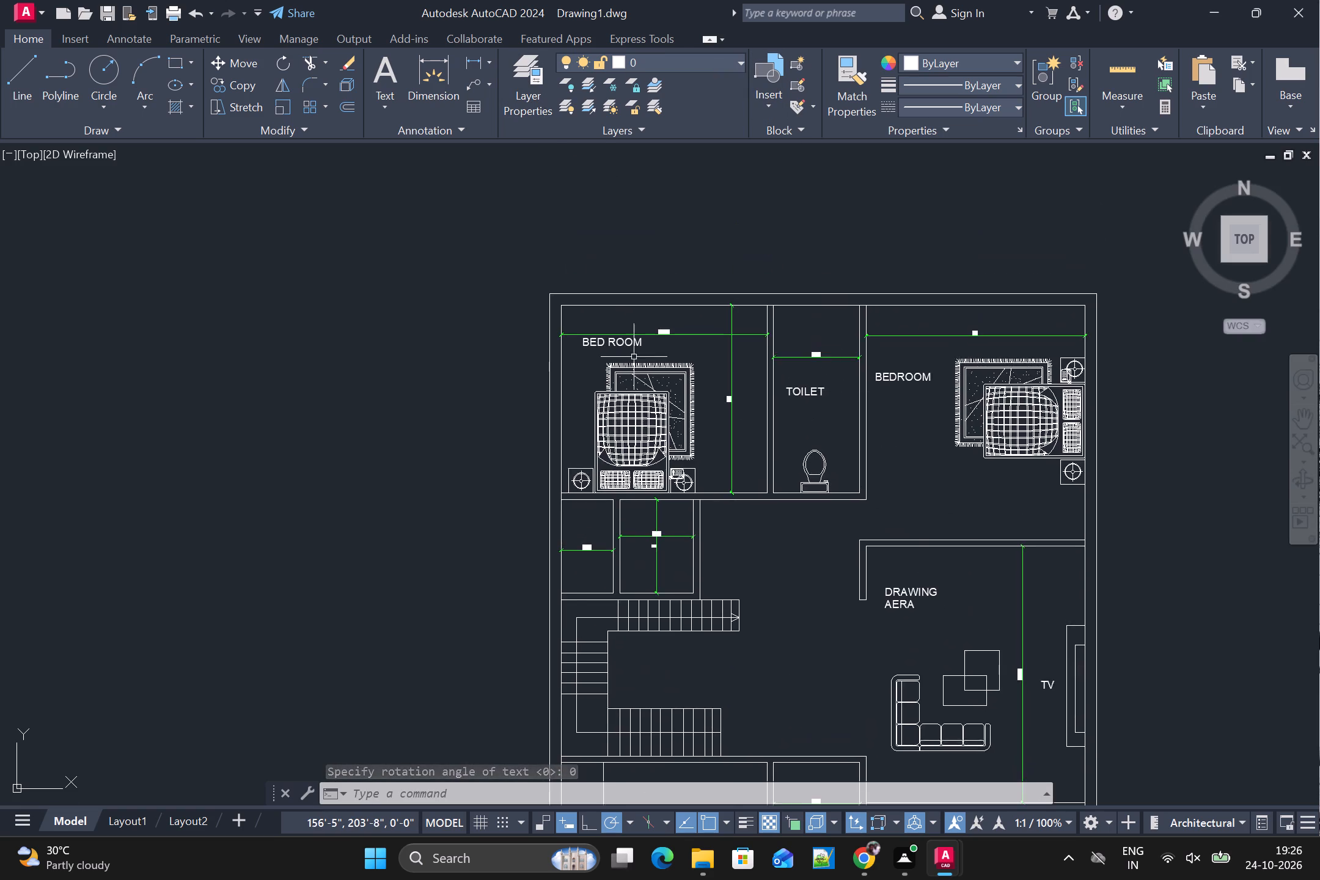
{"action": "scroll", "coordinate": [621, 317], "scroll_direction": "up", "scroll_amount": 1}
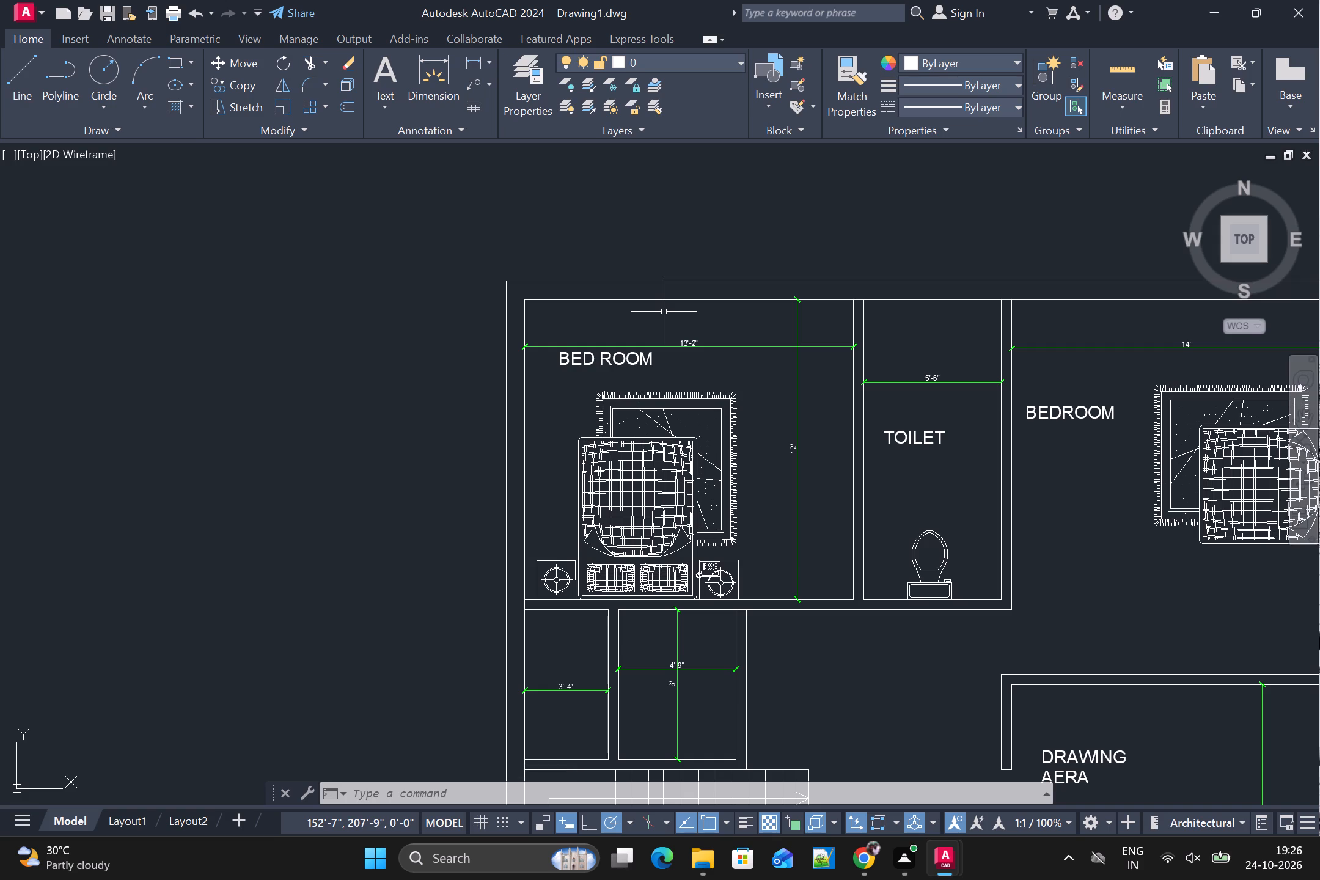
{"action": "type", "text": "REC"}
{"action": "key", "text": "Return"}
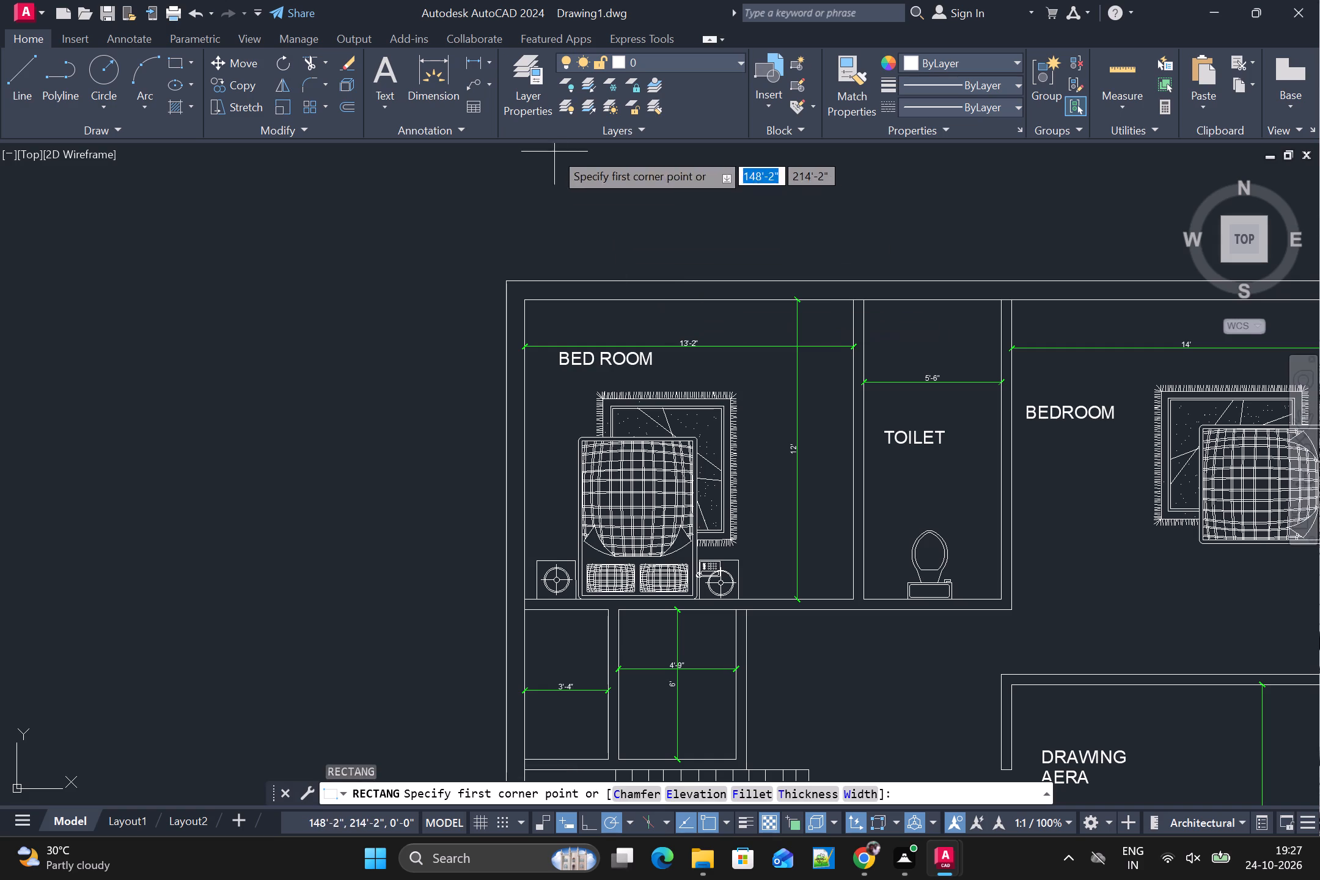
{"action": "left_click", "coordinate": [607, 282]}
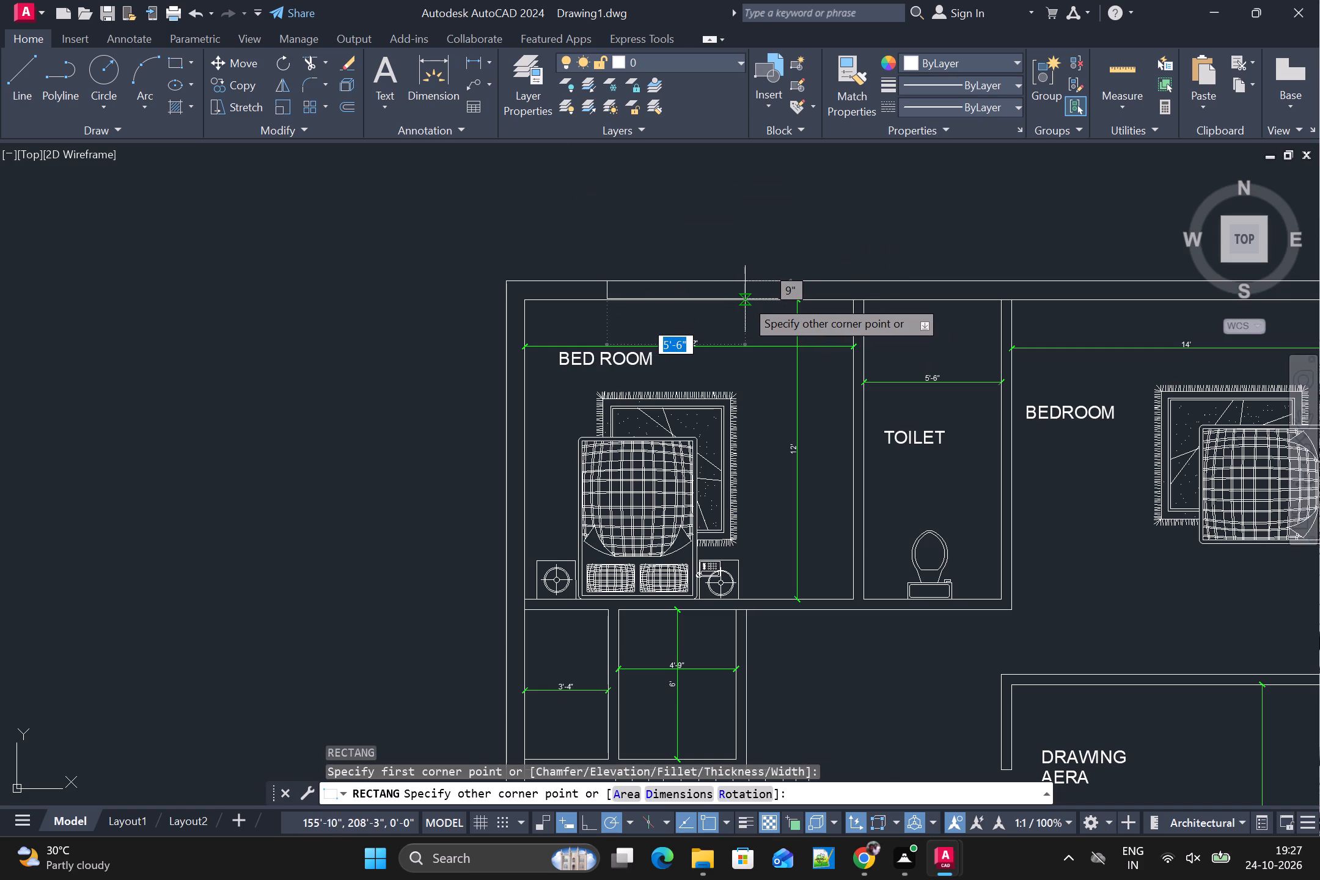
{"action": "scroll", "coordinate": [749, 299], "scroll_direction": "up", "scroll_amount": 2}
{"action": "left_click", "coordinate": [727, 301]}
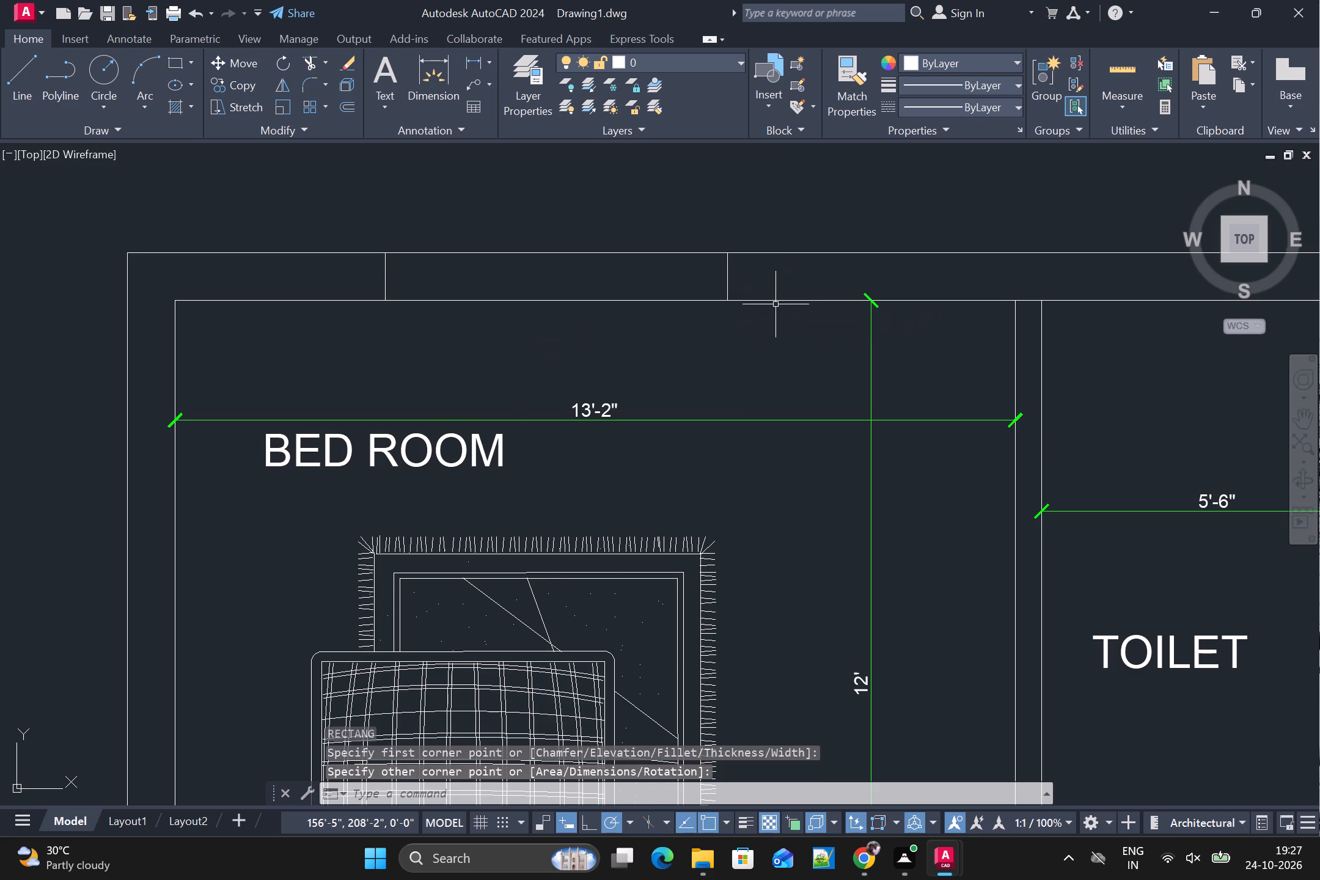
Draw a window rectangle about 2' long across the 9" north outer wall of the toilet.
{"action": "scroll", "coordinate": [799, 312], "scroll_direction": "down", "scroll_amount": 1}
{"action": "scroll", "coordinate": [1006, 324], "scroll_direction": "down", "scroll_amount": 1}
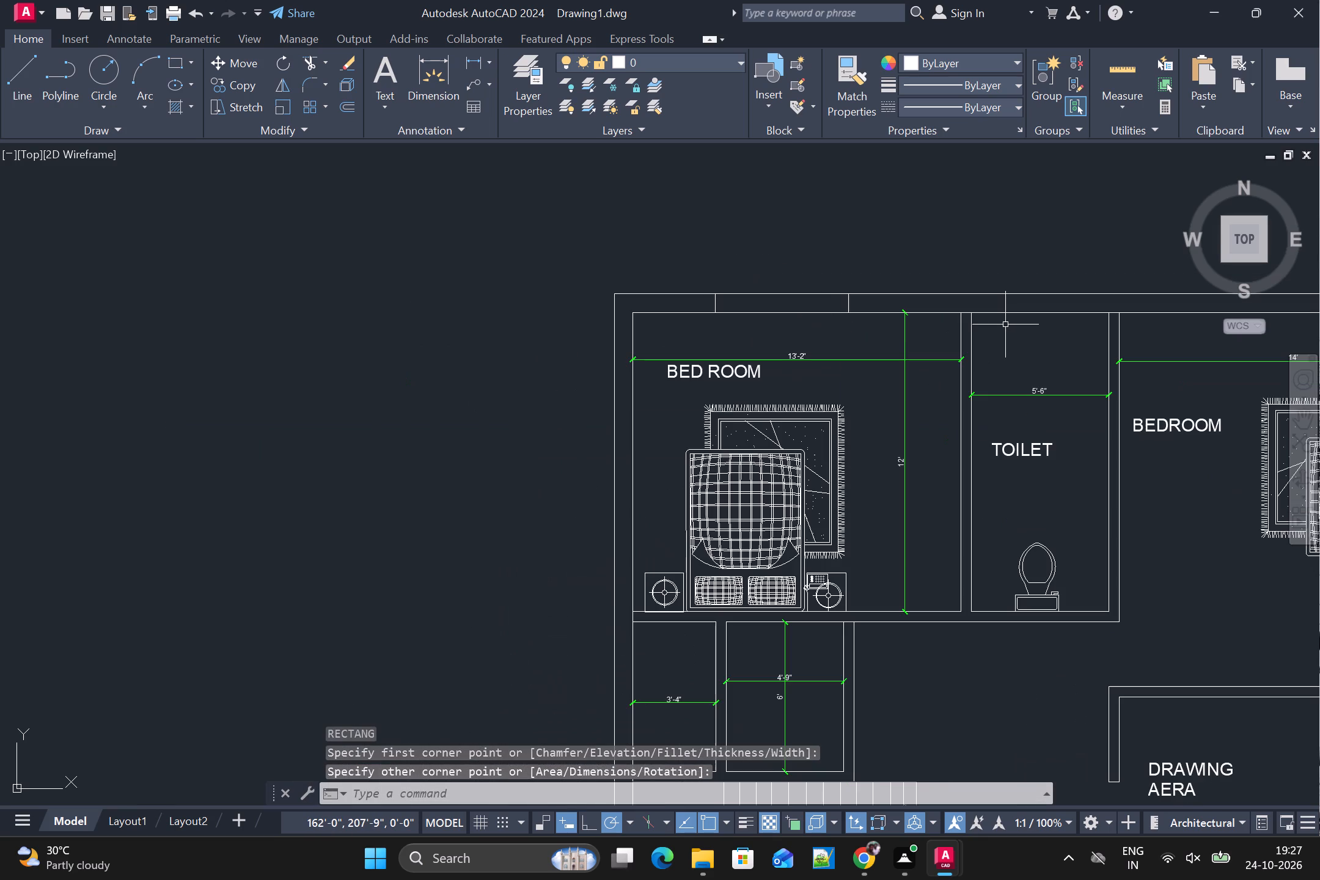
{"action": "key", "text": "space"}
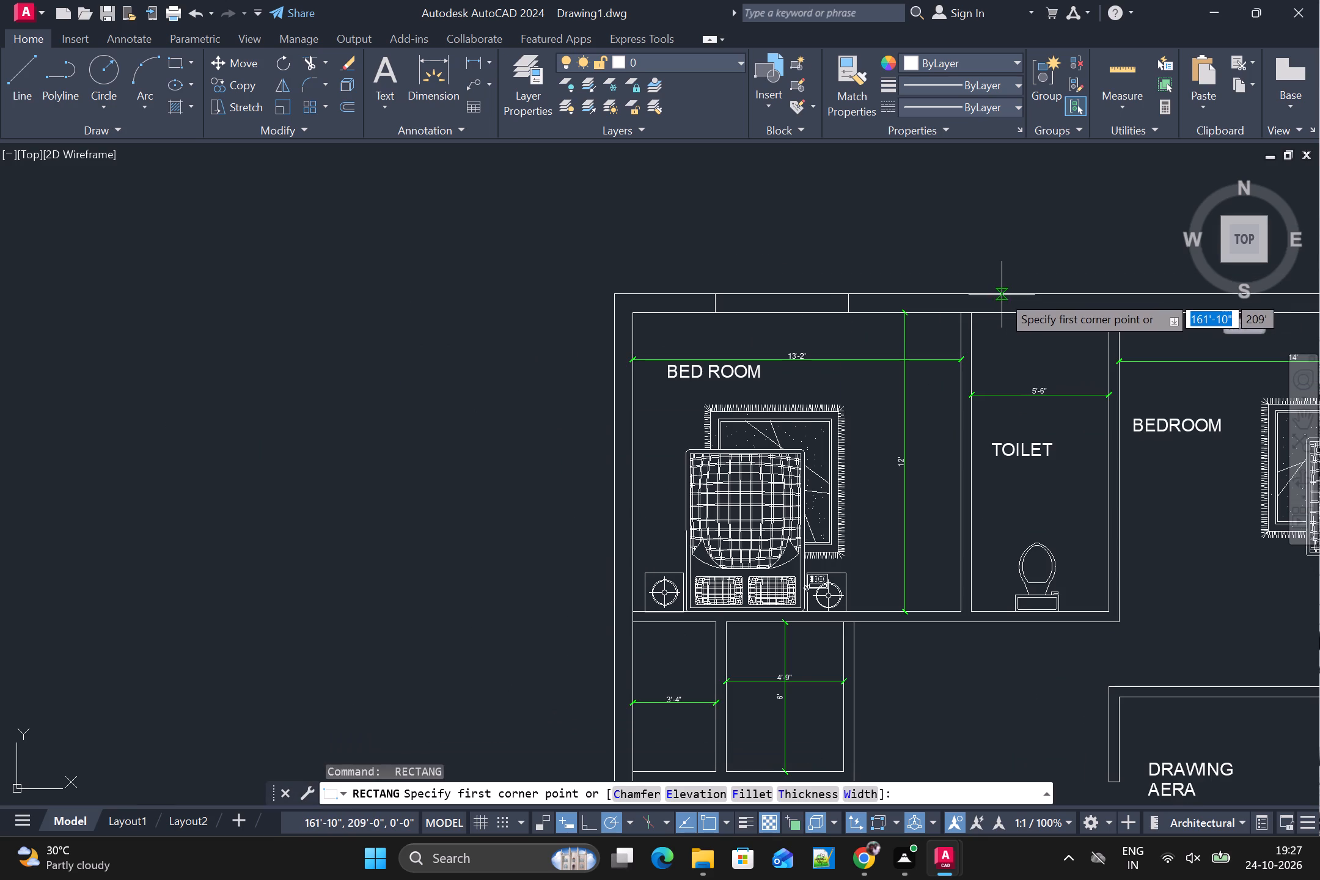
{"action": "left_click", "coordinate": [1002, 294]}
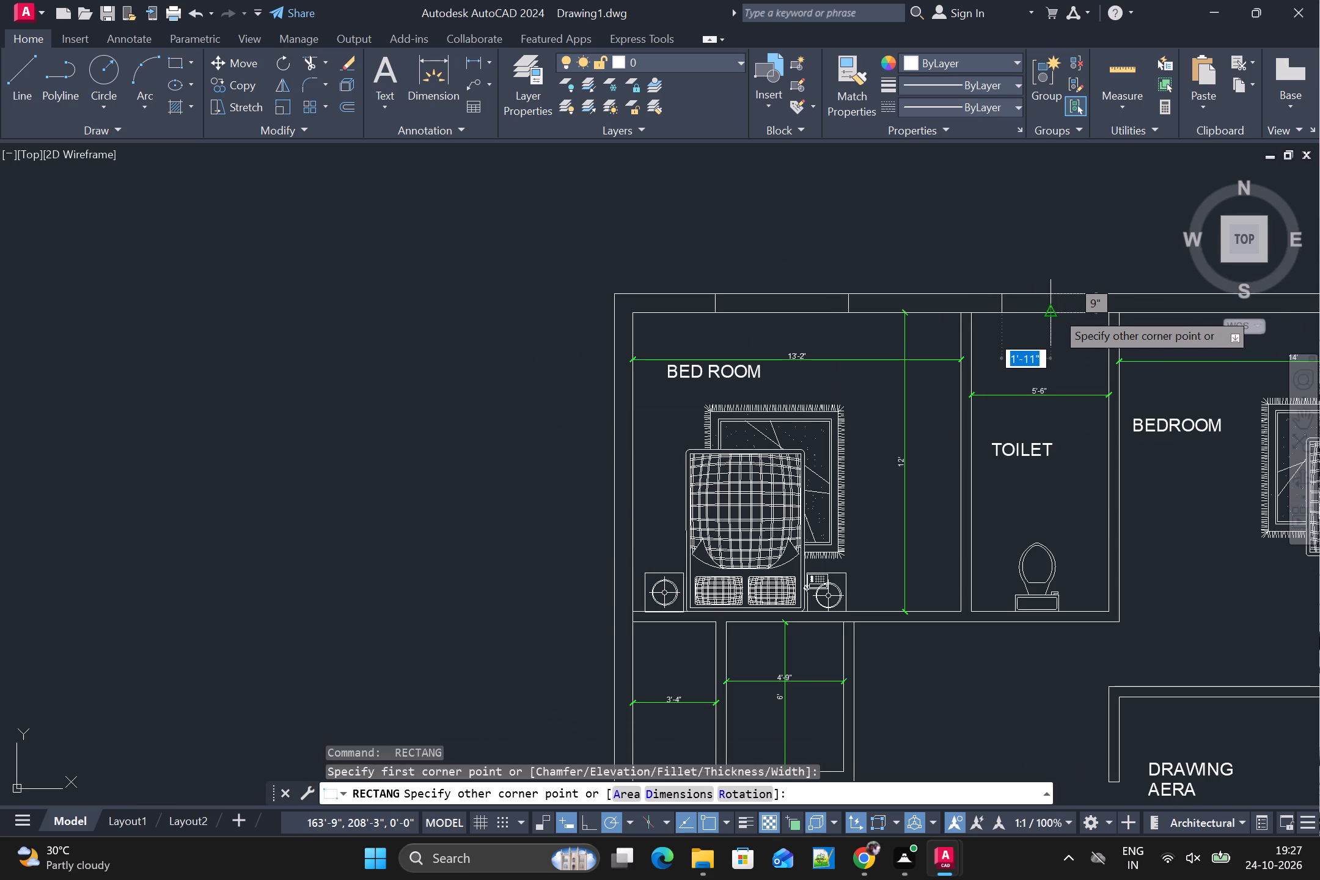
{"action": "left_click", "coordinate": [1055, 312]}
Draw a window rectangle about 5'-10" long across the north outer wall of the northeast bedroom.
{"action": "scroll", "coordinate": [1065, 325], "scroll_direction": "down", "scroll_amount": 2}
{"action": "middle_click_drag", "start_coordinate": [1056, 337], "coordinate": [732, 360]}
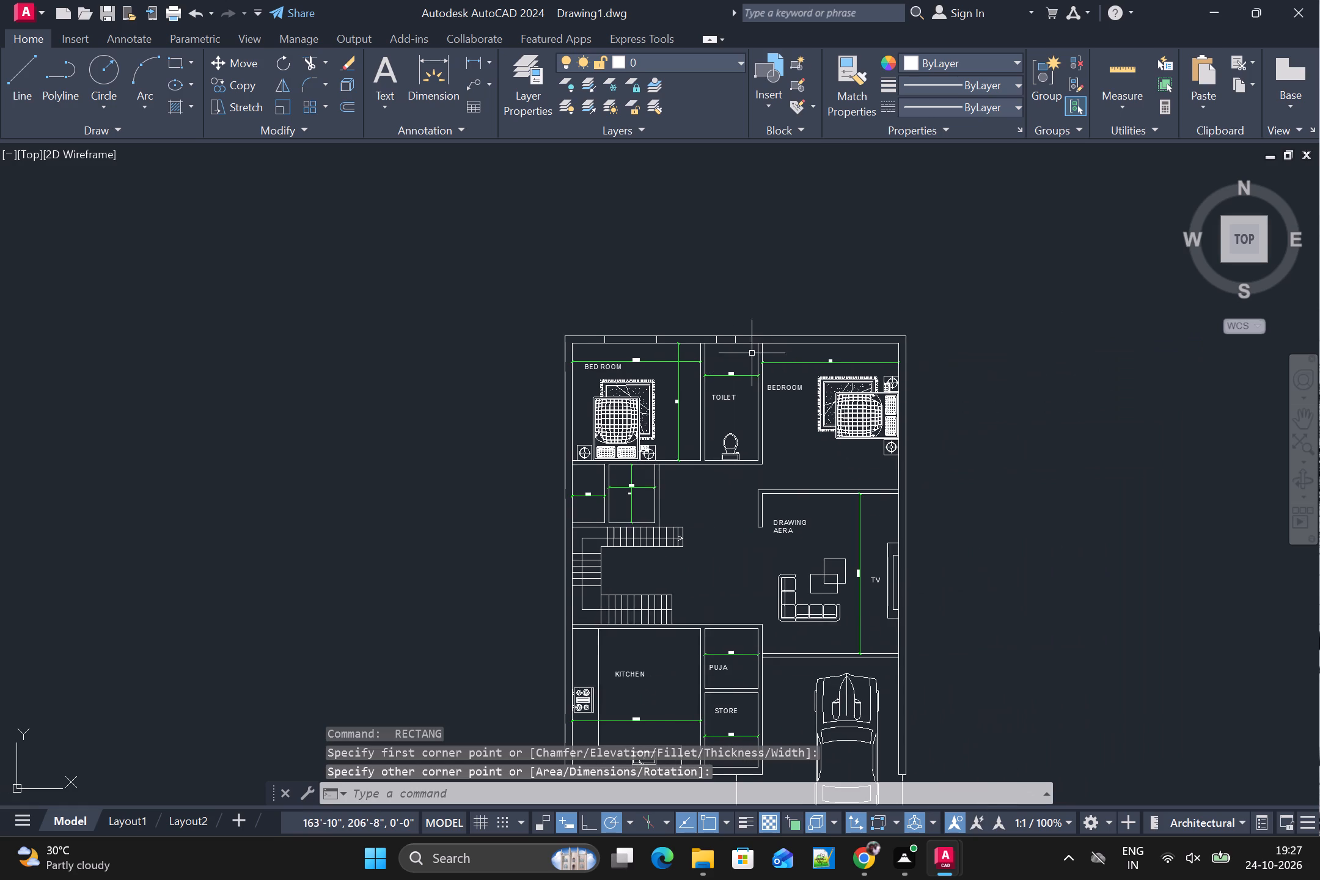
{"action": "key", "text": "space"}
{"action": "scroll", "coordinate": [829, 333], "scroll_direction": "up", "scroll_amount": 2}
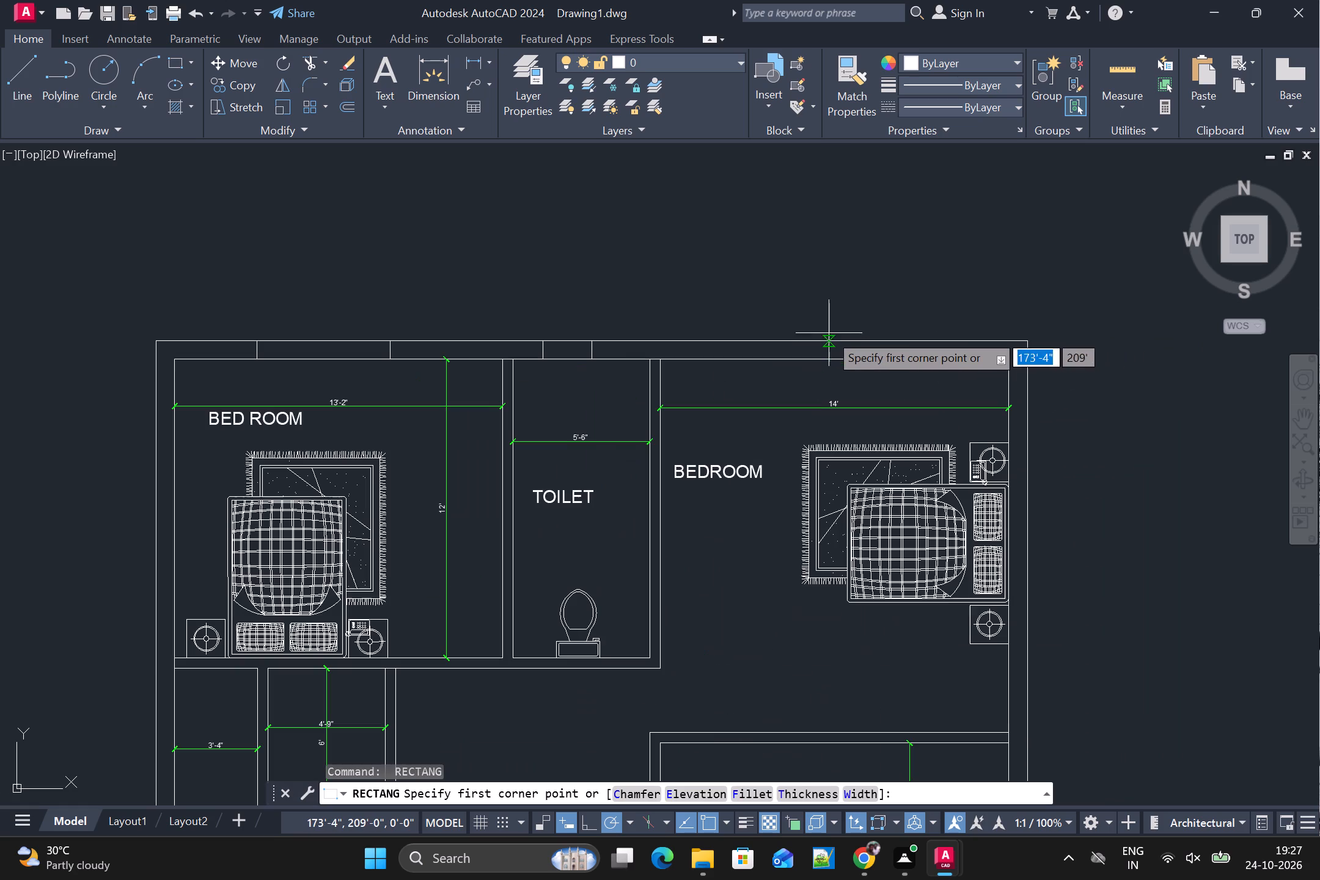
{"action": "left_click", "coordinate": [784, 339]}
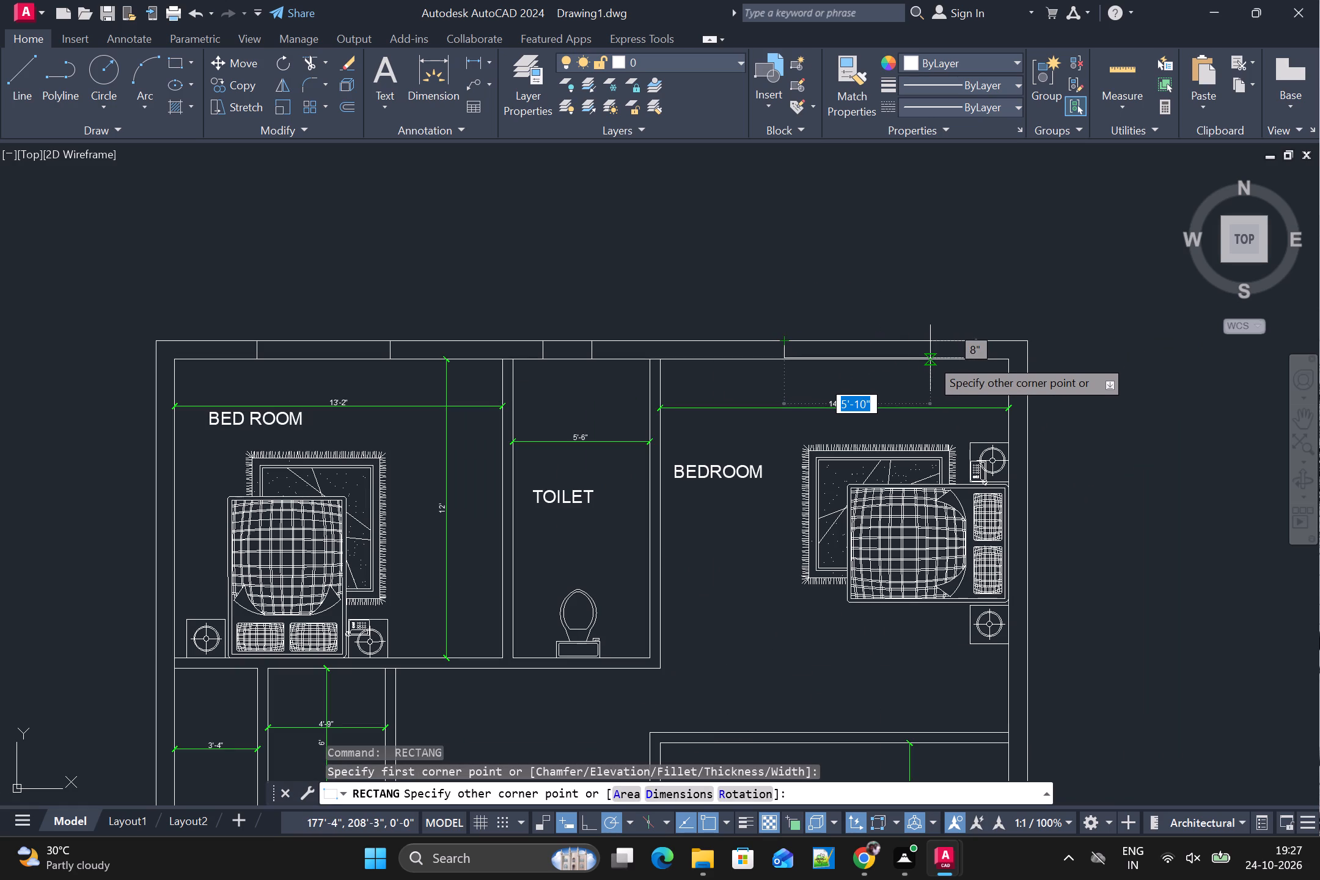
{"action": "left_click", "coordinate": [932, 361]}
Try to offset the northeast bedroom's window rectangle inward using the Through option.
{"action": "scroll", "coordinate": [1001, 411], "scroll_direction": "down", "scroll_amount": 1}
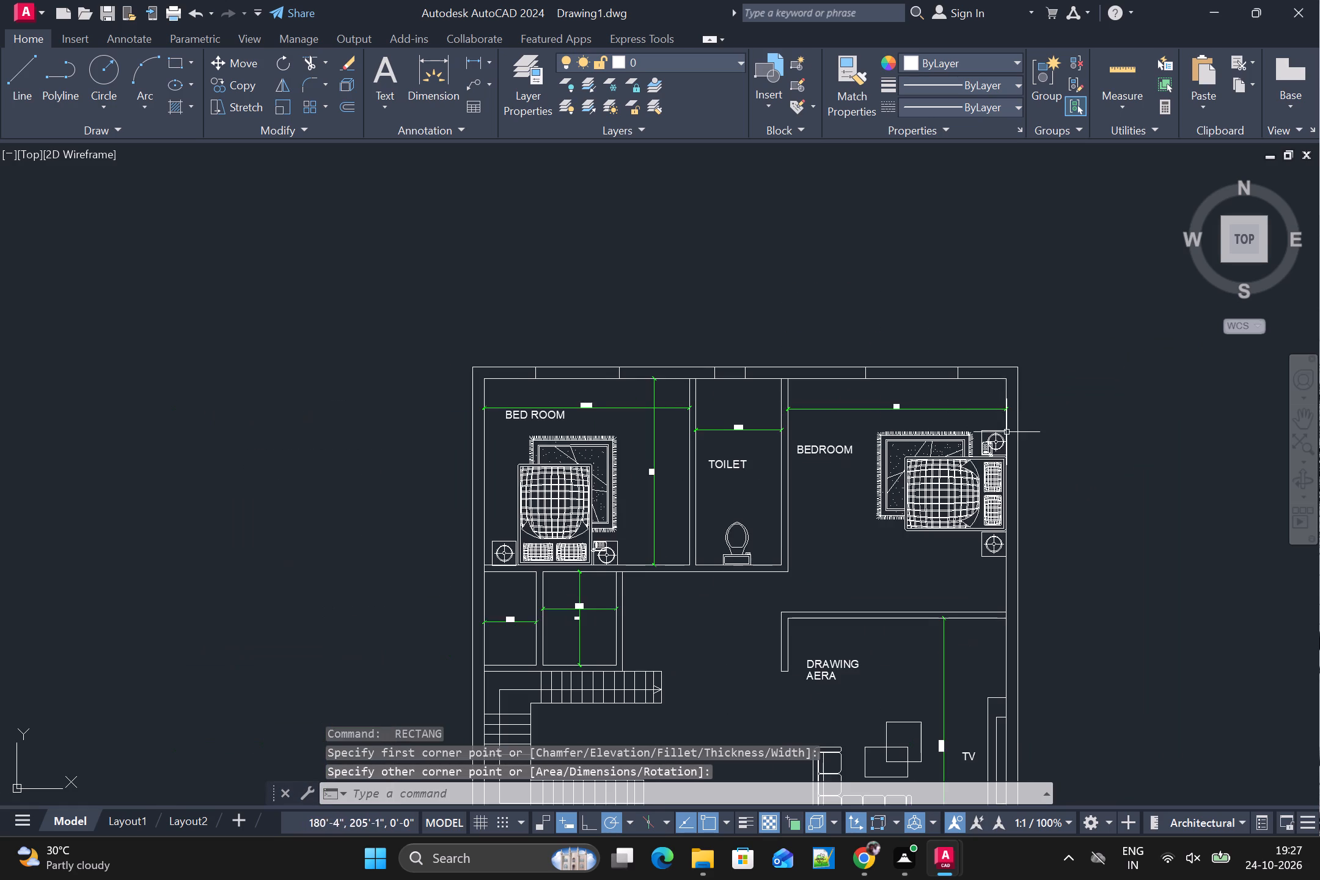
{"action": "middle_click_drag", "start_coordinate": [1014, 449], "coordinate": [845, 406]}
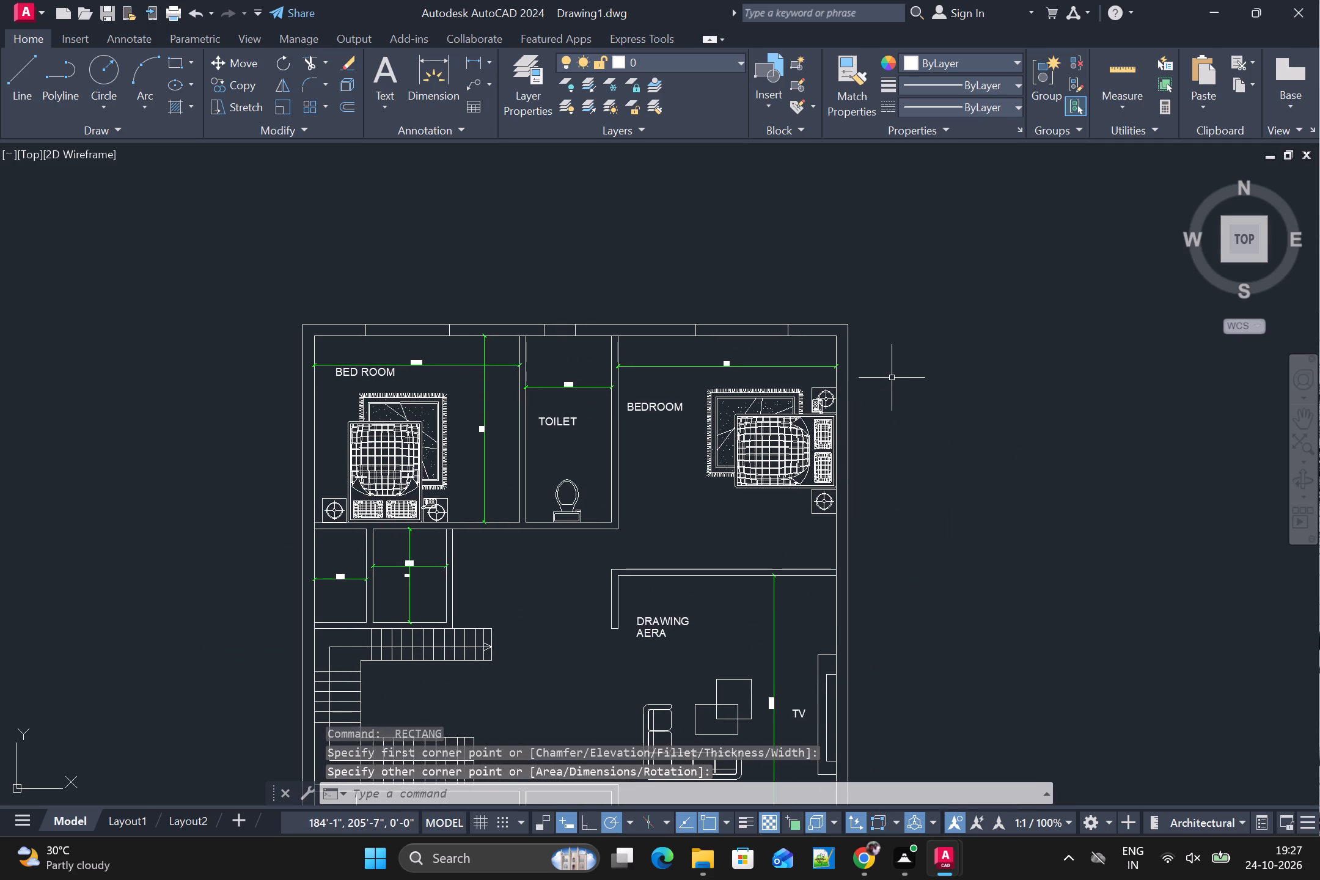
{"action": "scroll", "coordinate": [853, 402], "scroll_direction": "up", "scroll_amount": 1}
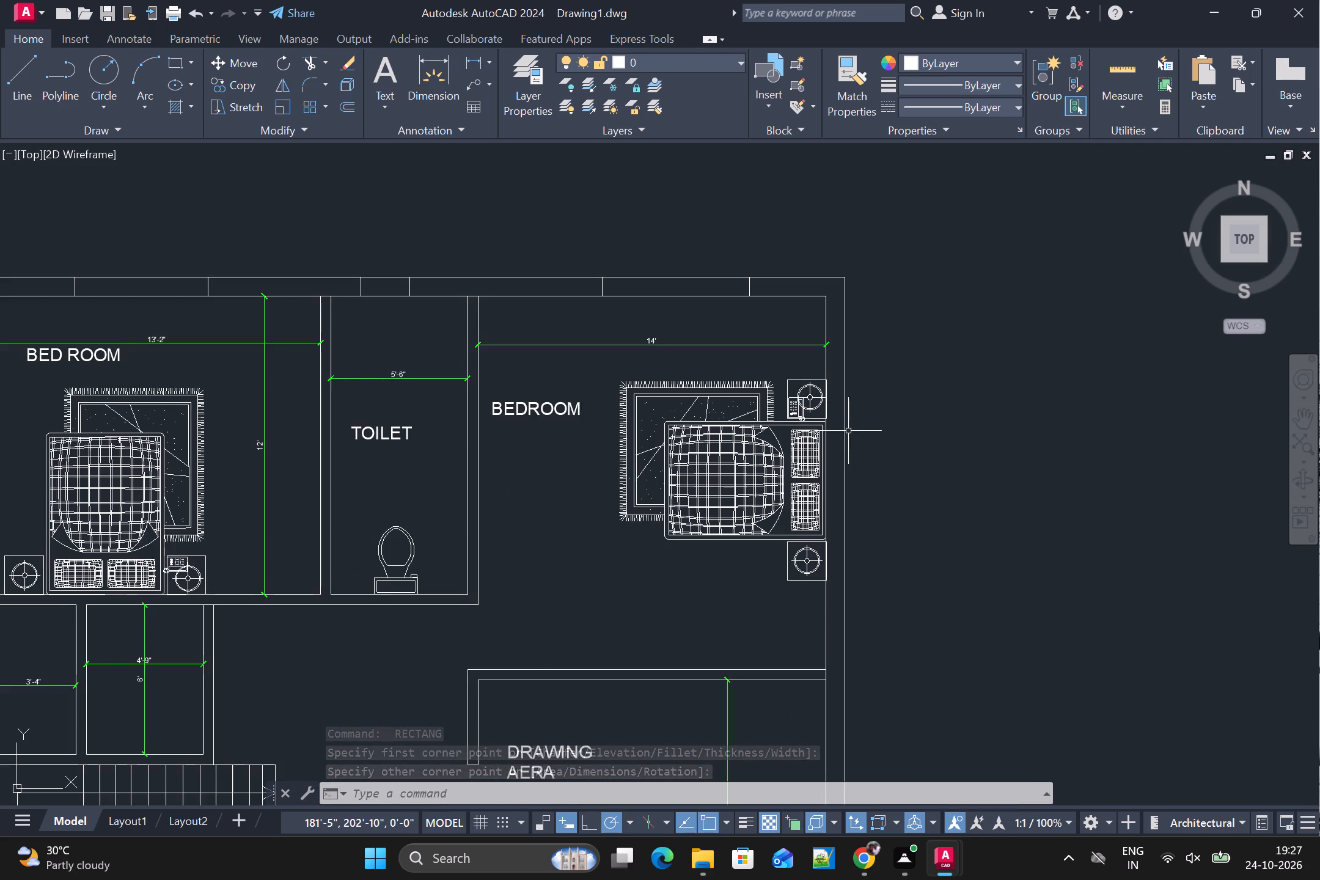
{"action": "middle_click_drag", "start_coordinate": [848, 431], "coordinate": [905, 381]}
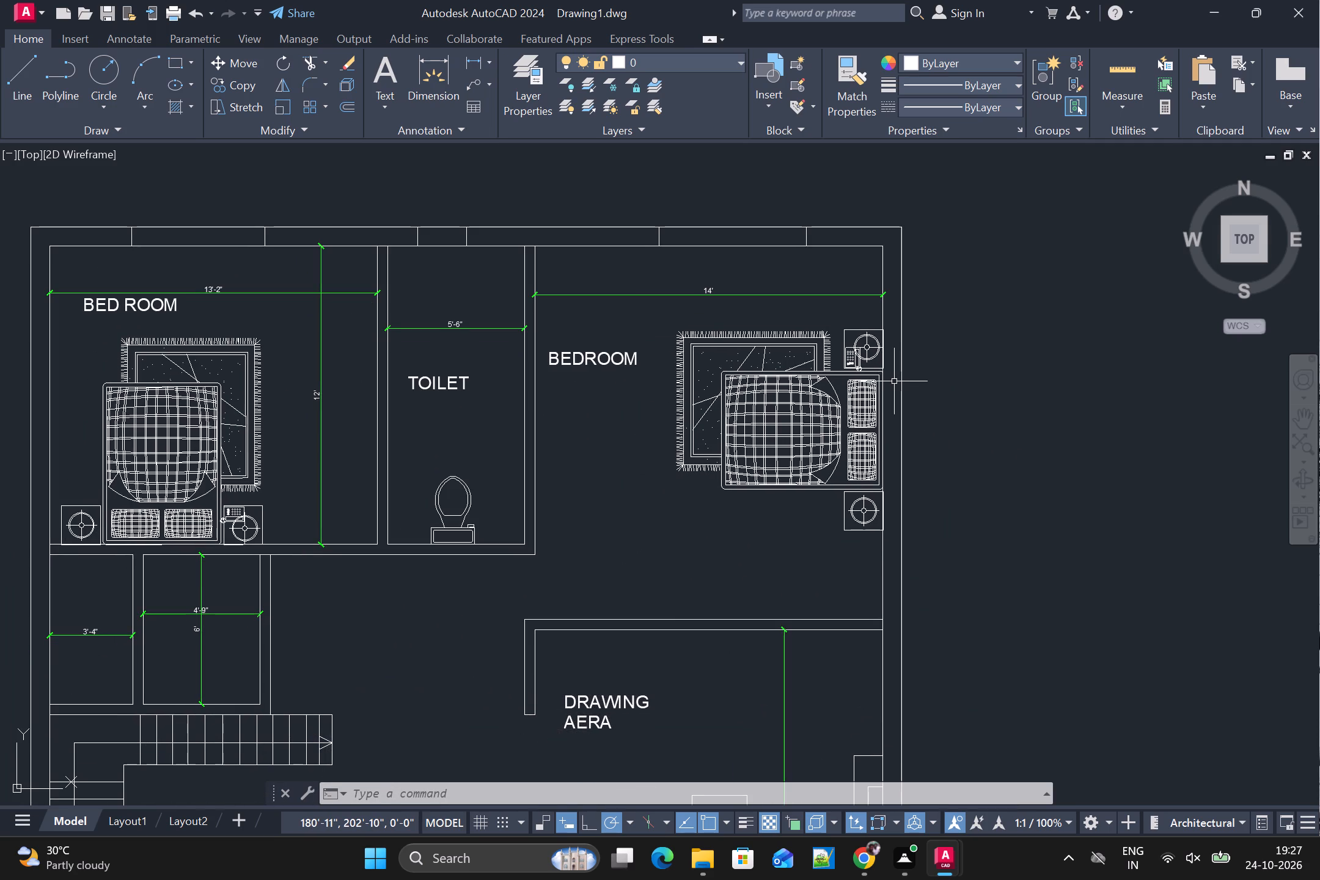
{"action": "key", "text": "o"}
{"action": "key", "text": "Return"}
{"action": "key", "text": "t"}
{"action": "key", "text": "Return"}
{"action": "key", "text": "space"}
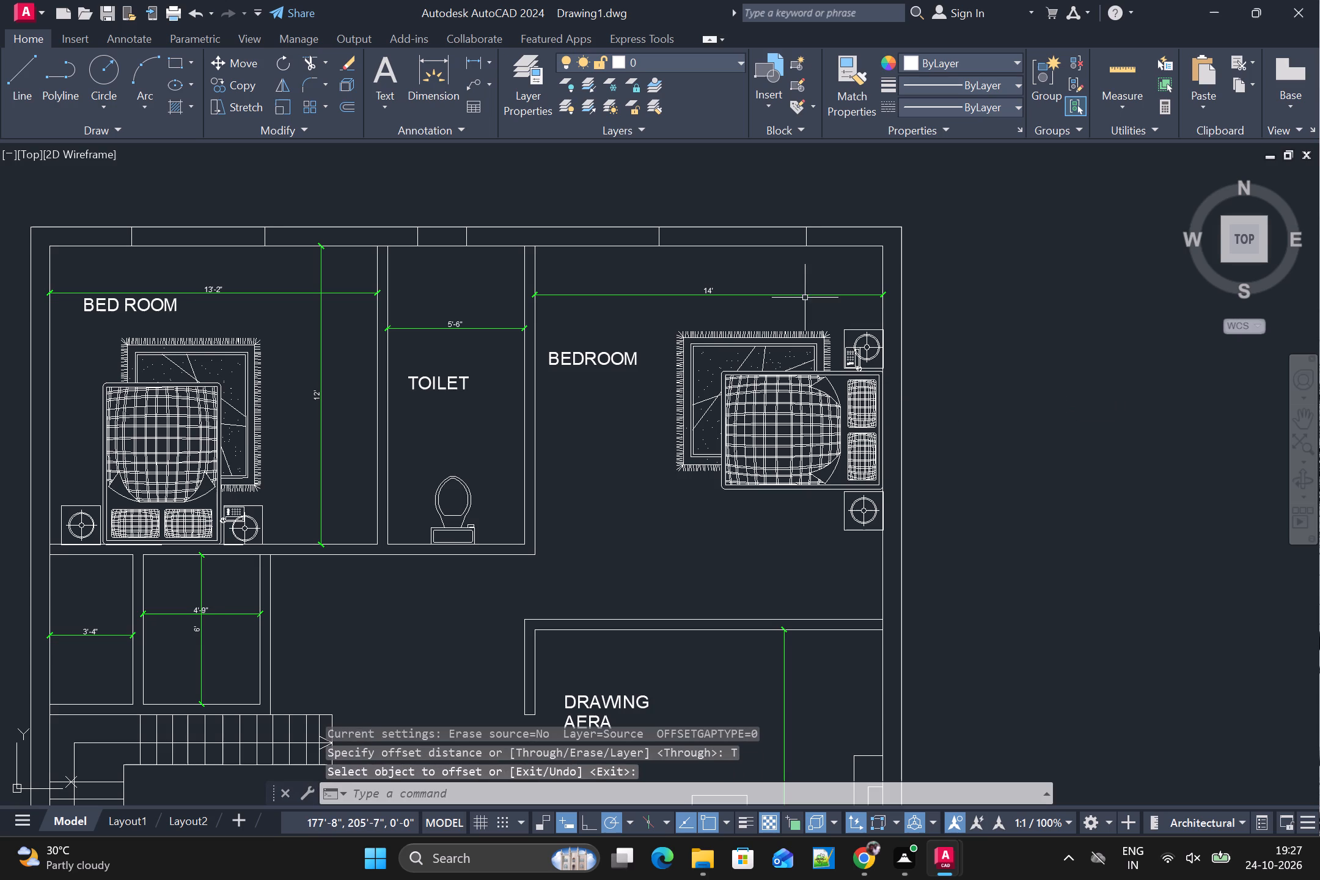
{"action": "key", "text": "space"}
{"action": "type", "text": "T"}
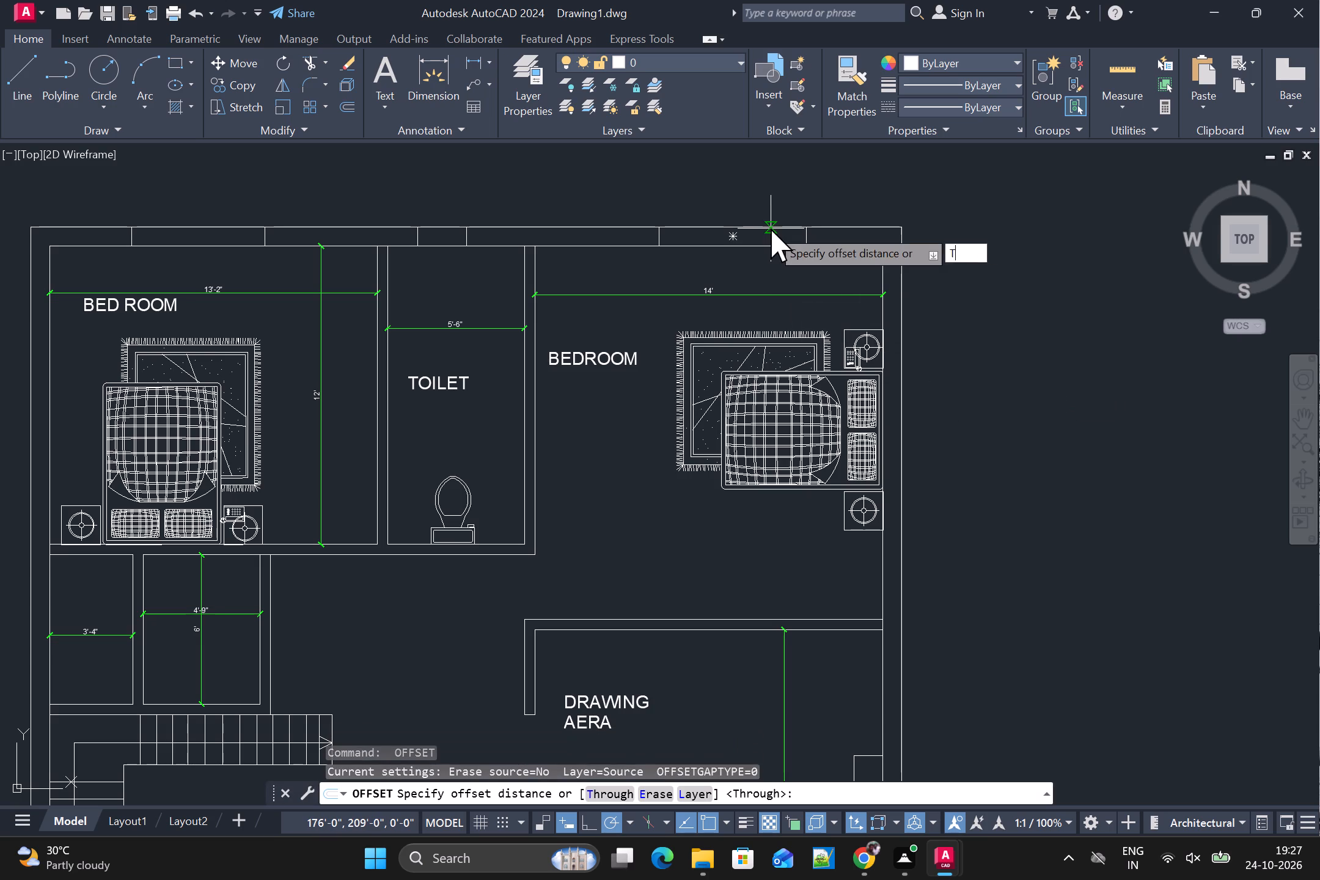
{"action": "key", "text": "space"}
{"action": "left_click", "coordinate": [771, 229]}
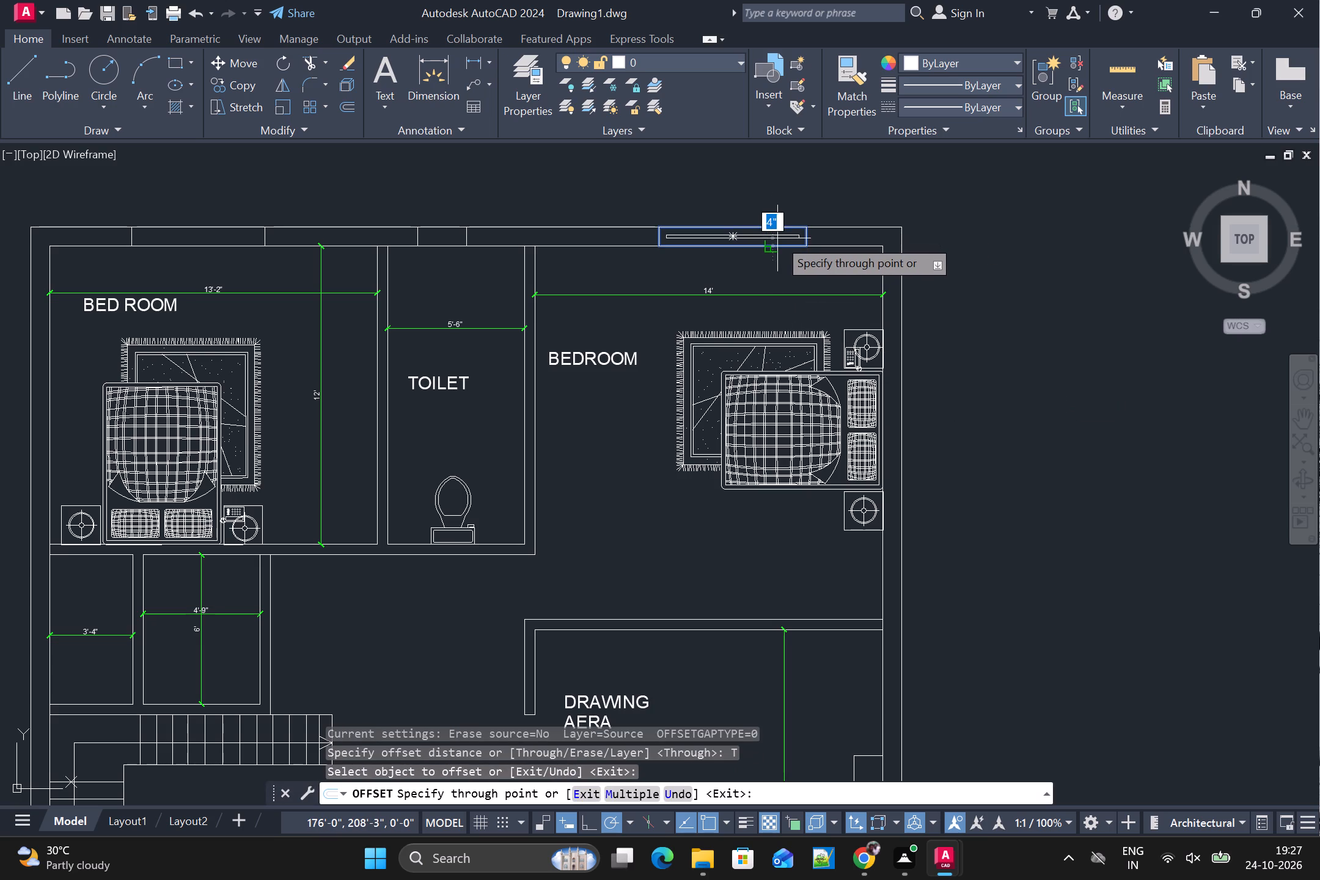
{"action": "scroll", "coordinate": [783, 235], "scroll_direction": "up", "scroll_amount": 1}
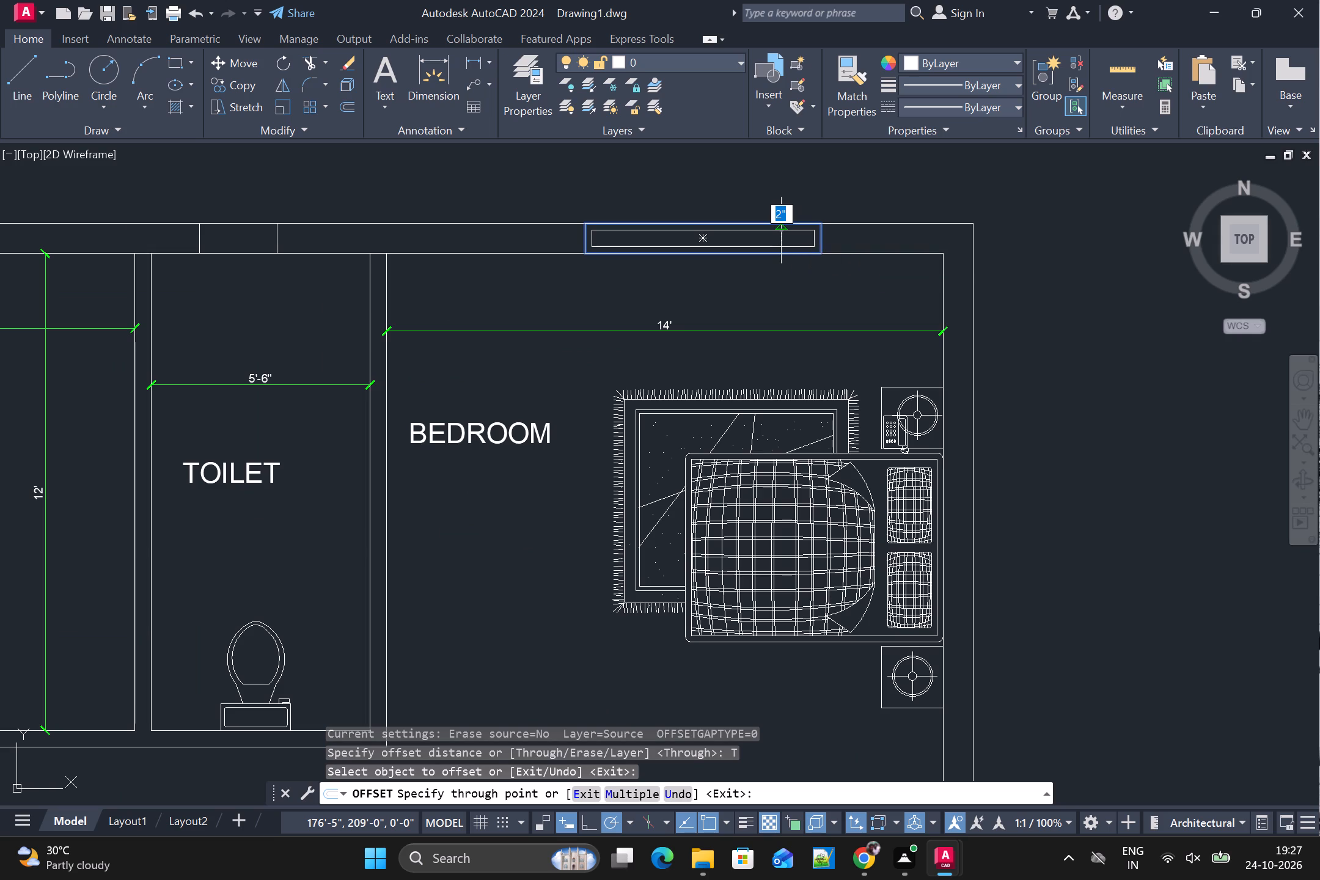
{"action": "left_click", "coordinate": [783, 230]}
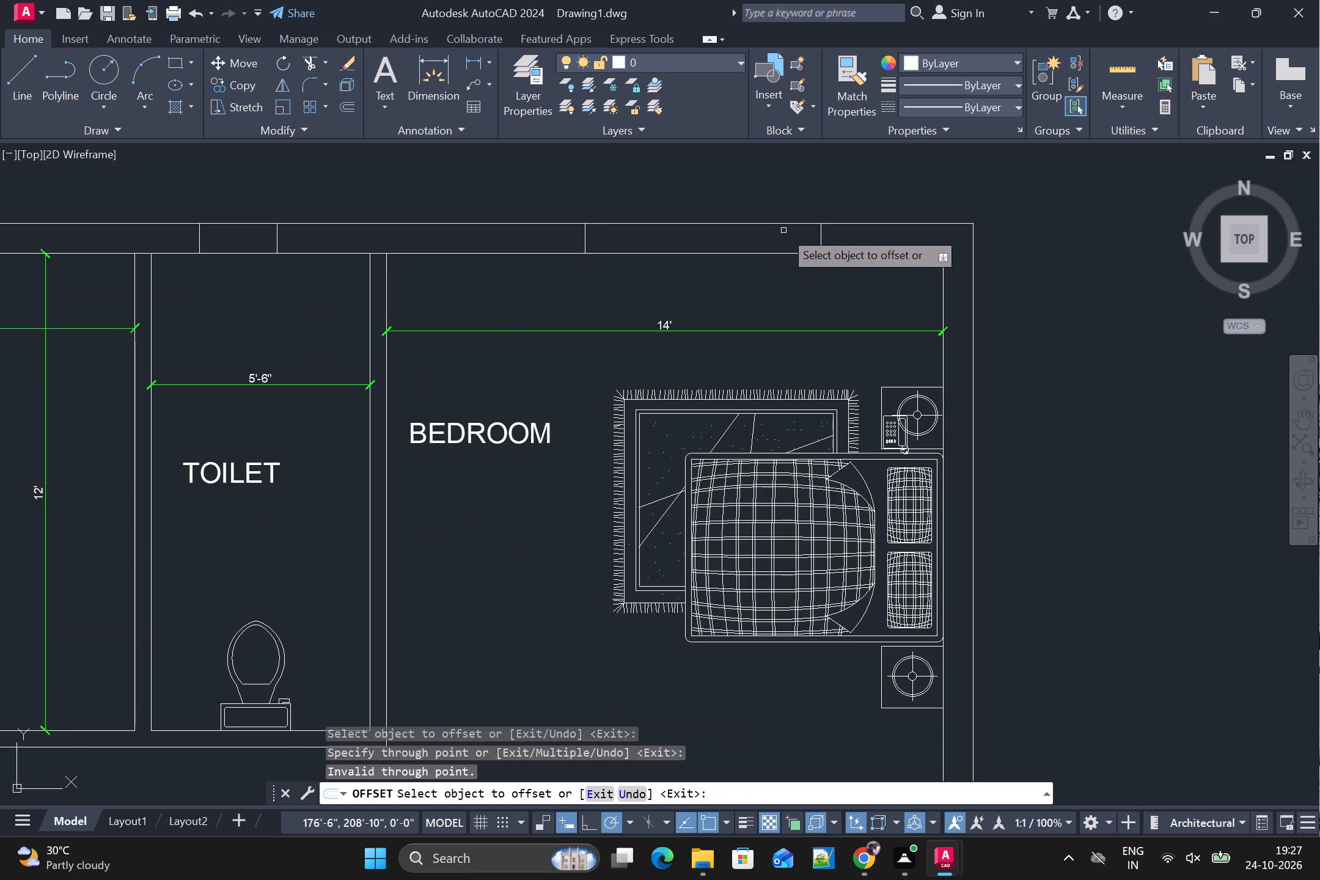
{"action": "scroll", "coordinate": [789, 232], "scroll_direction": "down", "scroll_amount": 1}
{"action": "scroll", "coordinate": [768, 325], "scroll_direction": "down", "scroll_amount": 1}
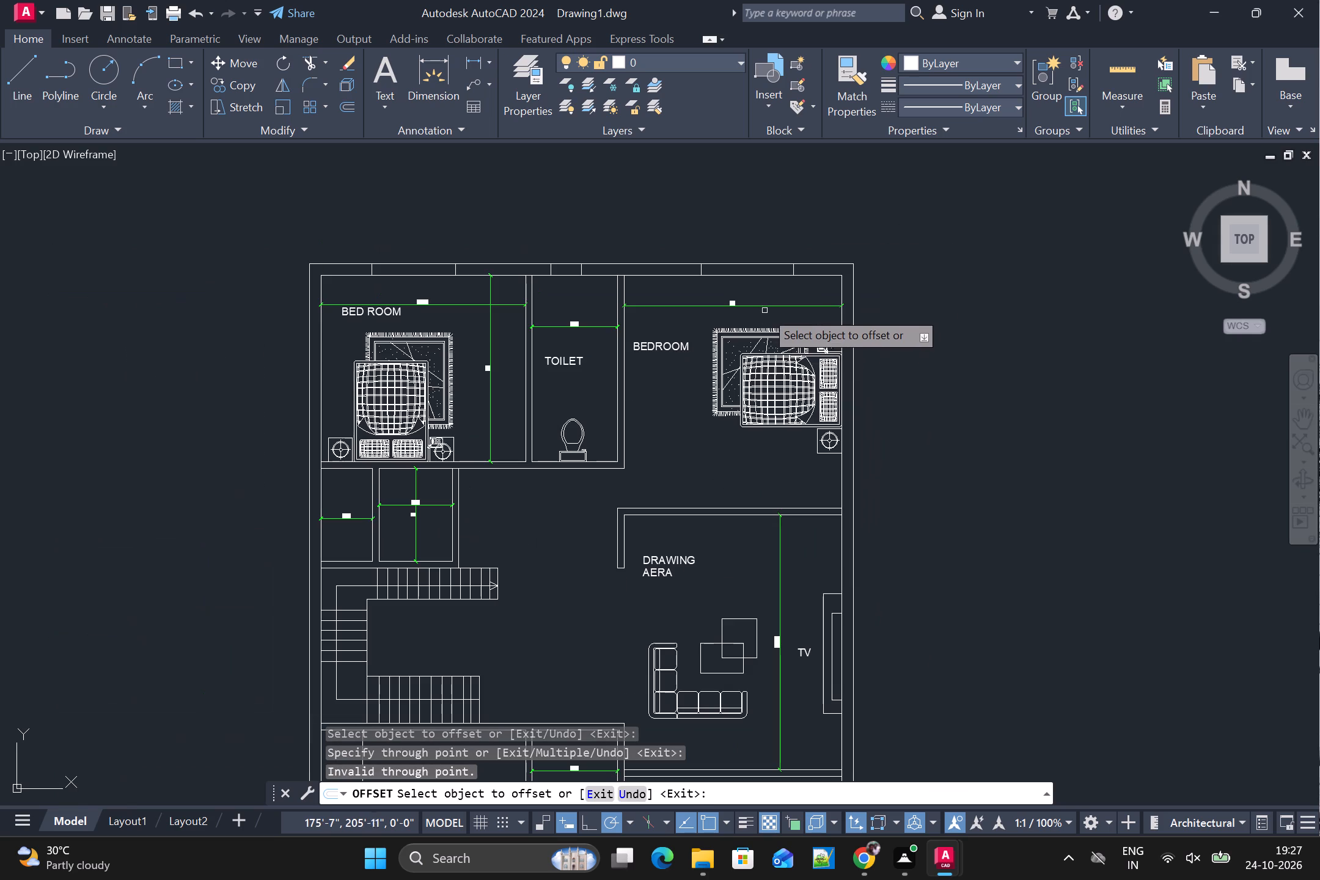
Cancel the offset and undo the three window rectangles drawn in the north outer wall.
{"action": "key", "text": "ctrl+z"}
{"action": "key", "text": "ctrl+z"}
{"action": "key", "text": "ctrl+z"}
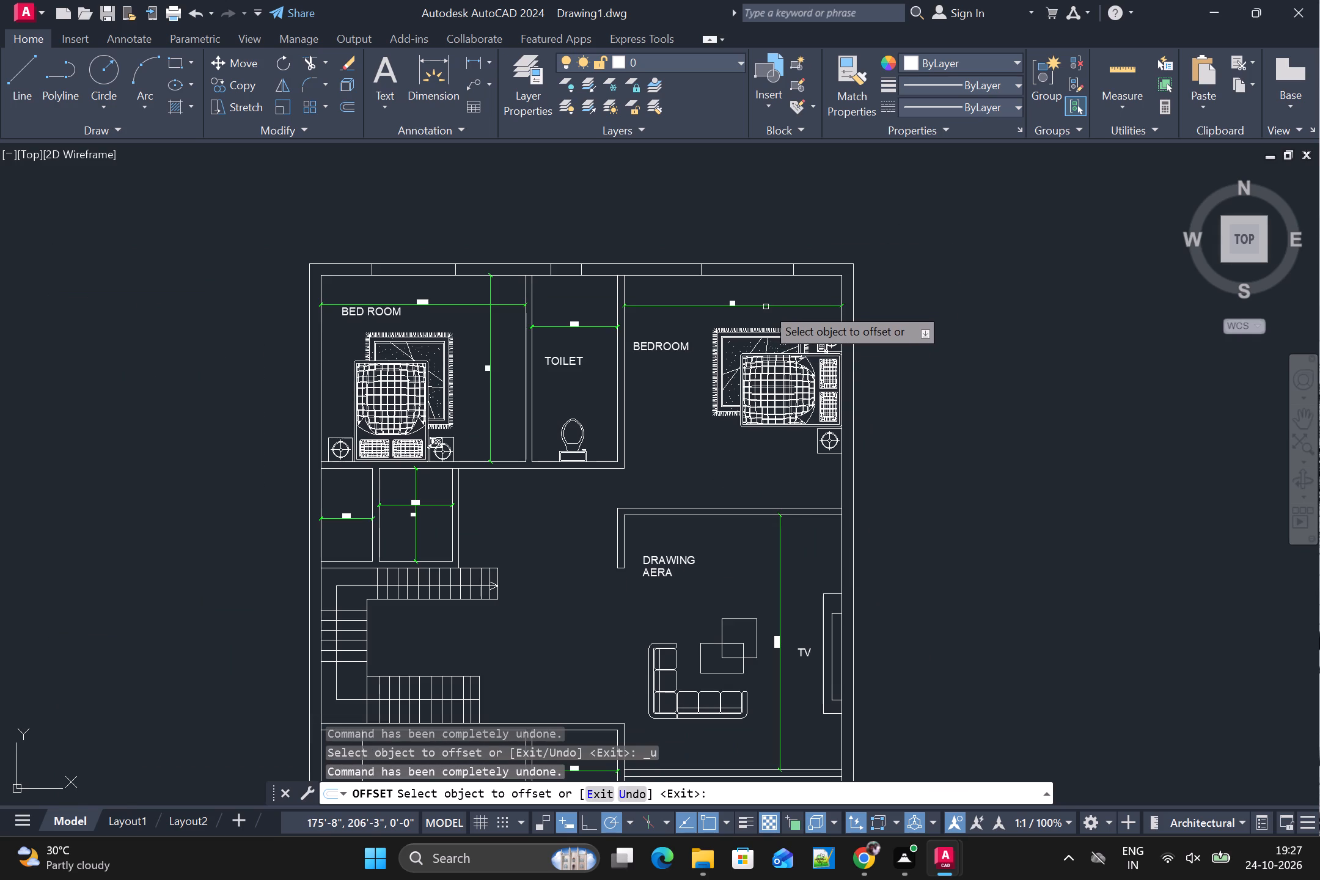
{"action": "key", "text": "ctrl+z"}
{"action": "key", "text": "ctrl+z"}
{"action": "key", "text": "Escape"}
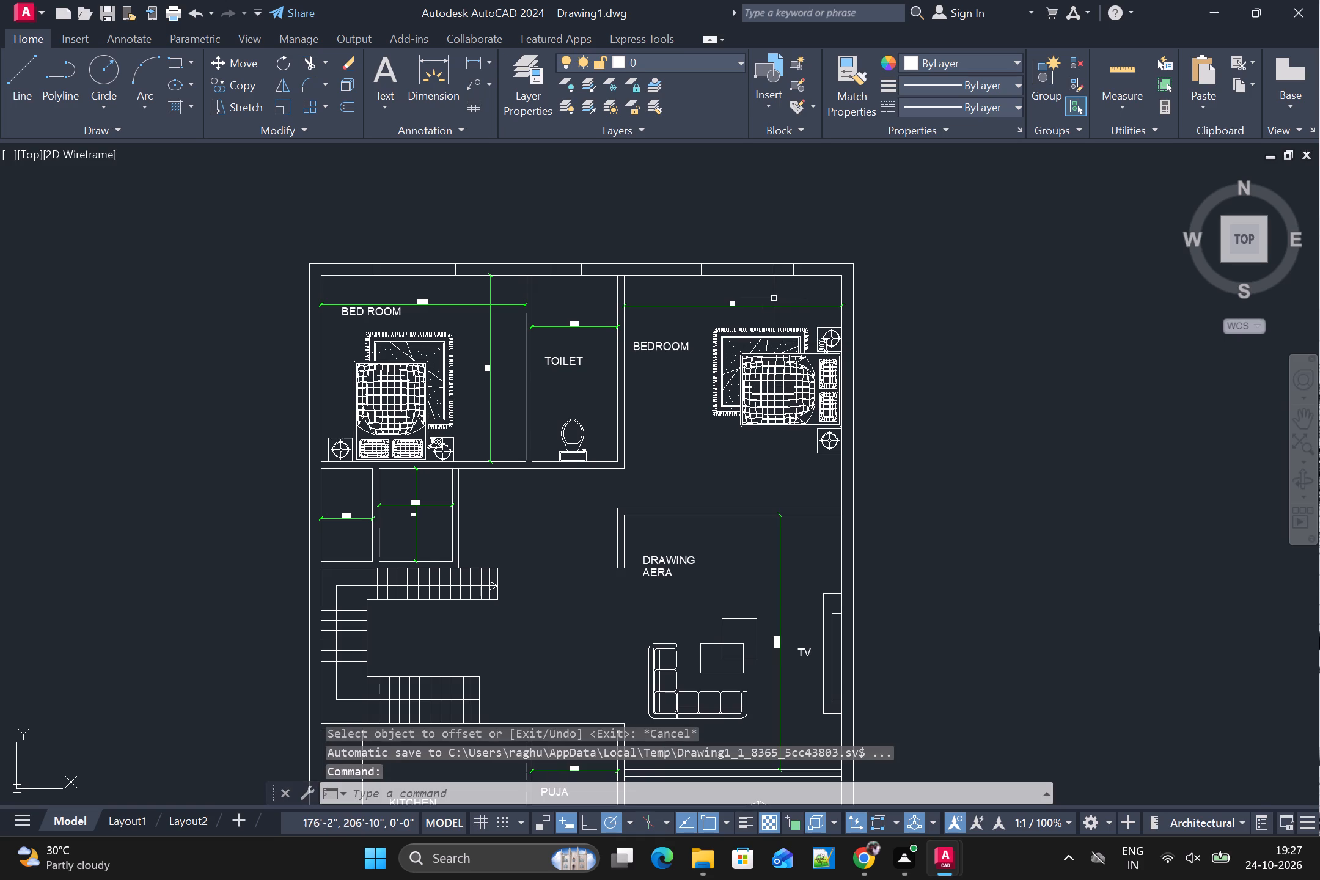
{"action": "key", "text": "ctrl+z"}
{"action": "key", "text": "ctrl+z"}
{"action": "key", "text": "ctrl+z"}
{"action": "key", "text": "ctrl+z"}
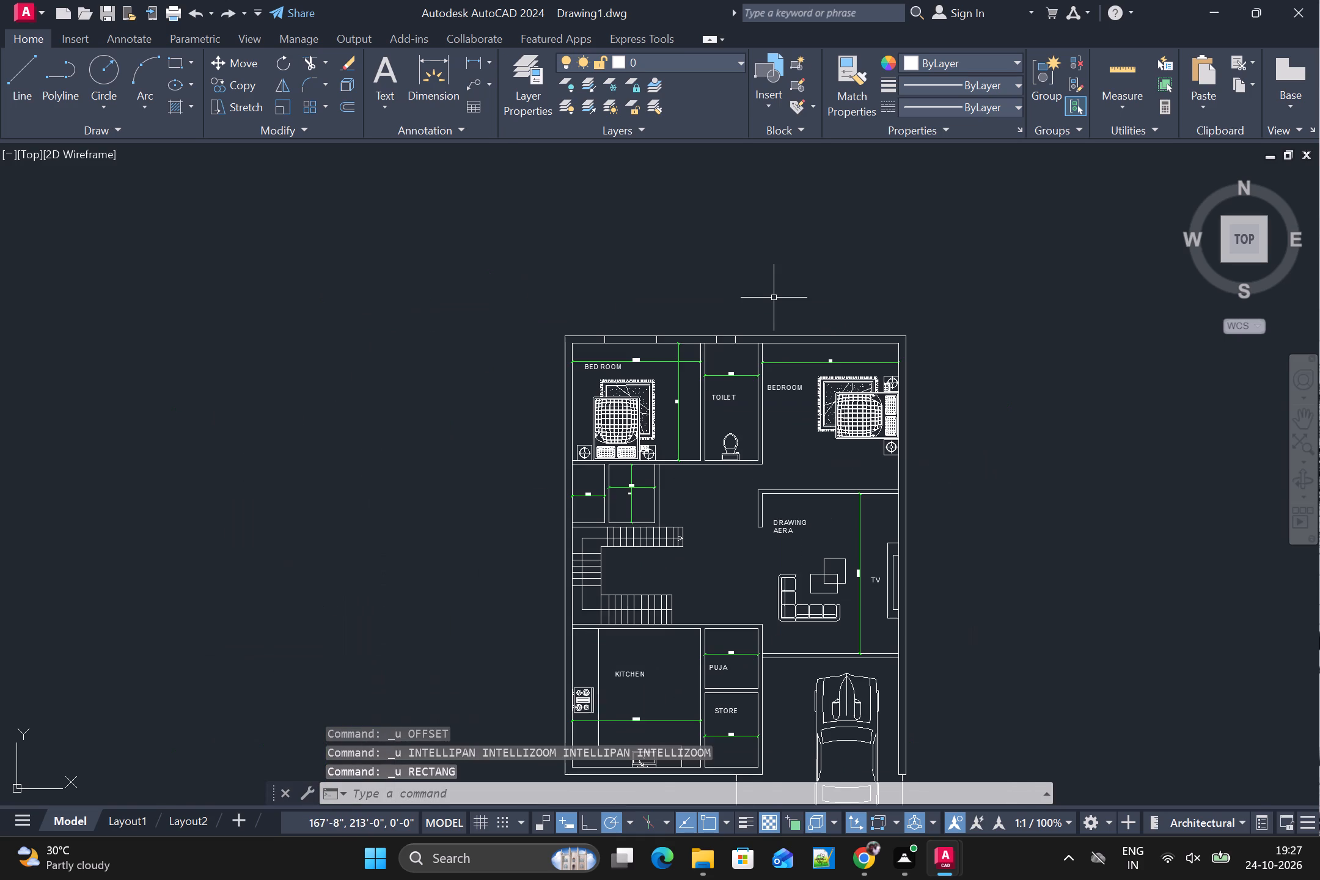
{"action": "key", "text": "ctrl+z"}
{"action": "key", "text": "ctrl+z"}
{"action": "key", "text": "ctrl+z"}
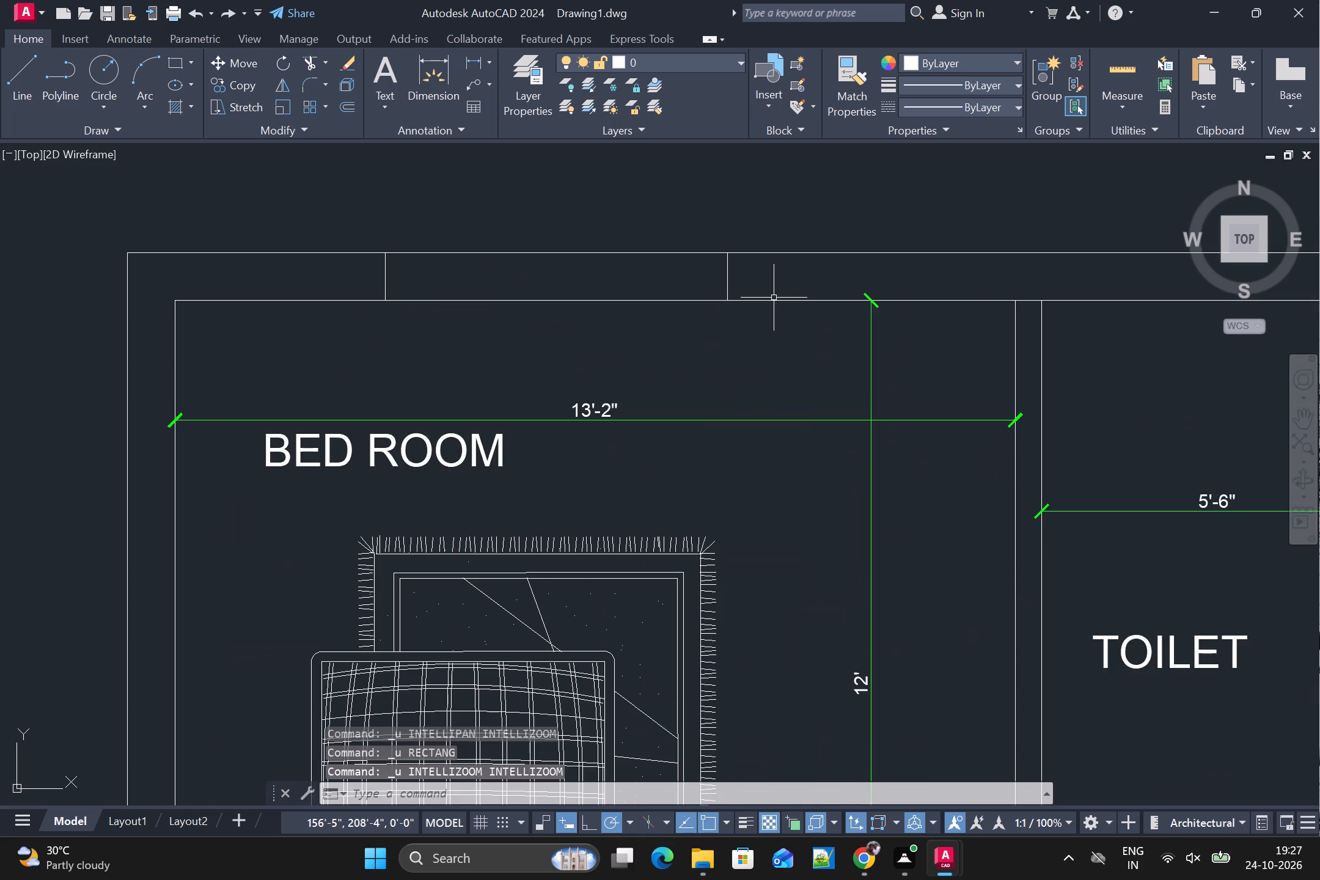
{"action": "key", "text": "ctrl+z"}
Create a new layer named WINDOW and set its colour to magenta.
{"action": "scroll", "coordinate": [770, 292], "scroll_direction": "down", "scroll_amount": 1}
{"action": "scroll", "coordinate": [800, 291], "scroll_direction": "up", "scroll_amount": 2}
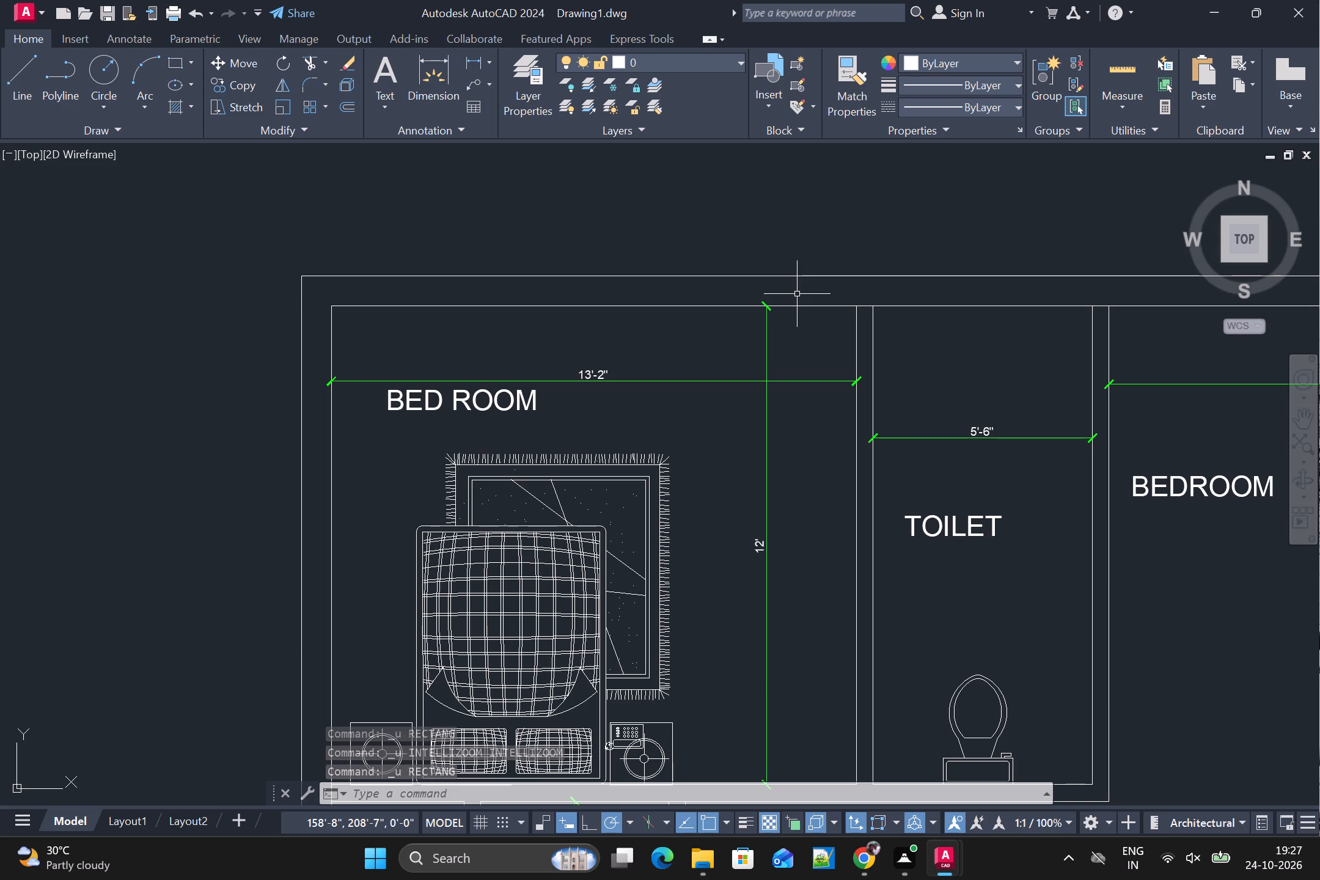
{"action": "left_click", "coordinate": [533, 78]}
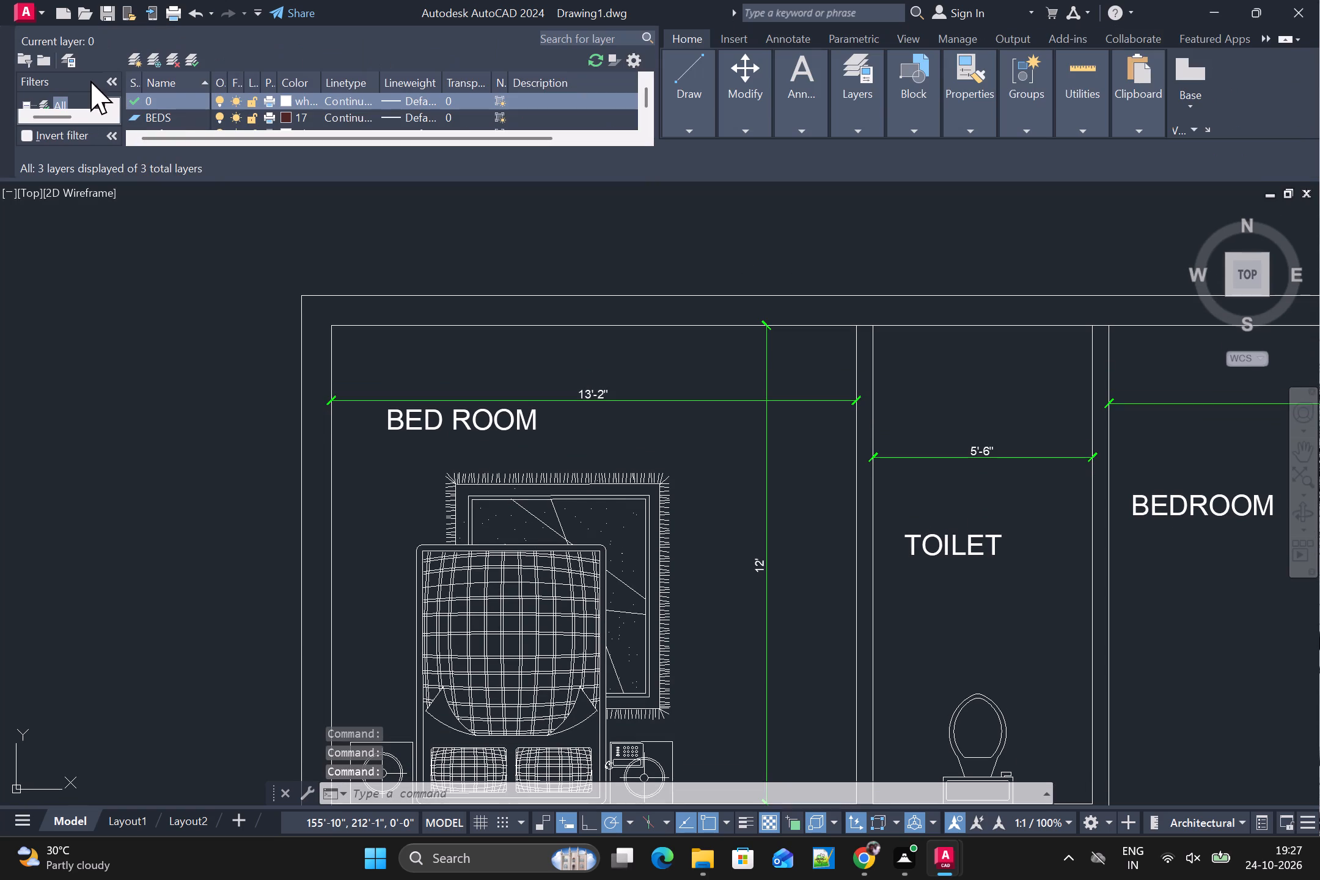
{"action": "left_click", "coordinate": [133, 61]}
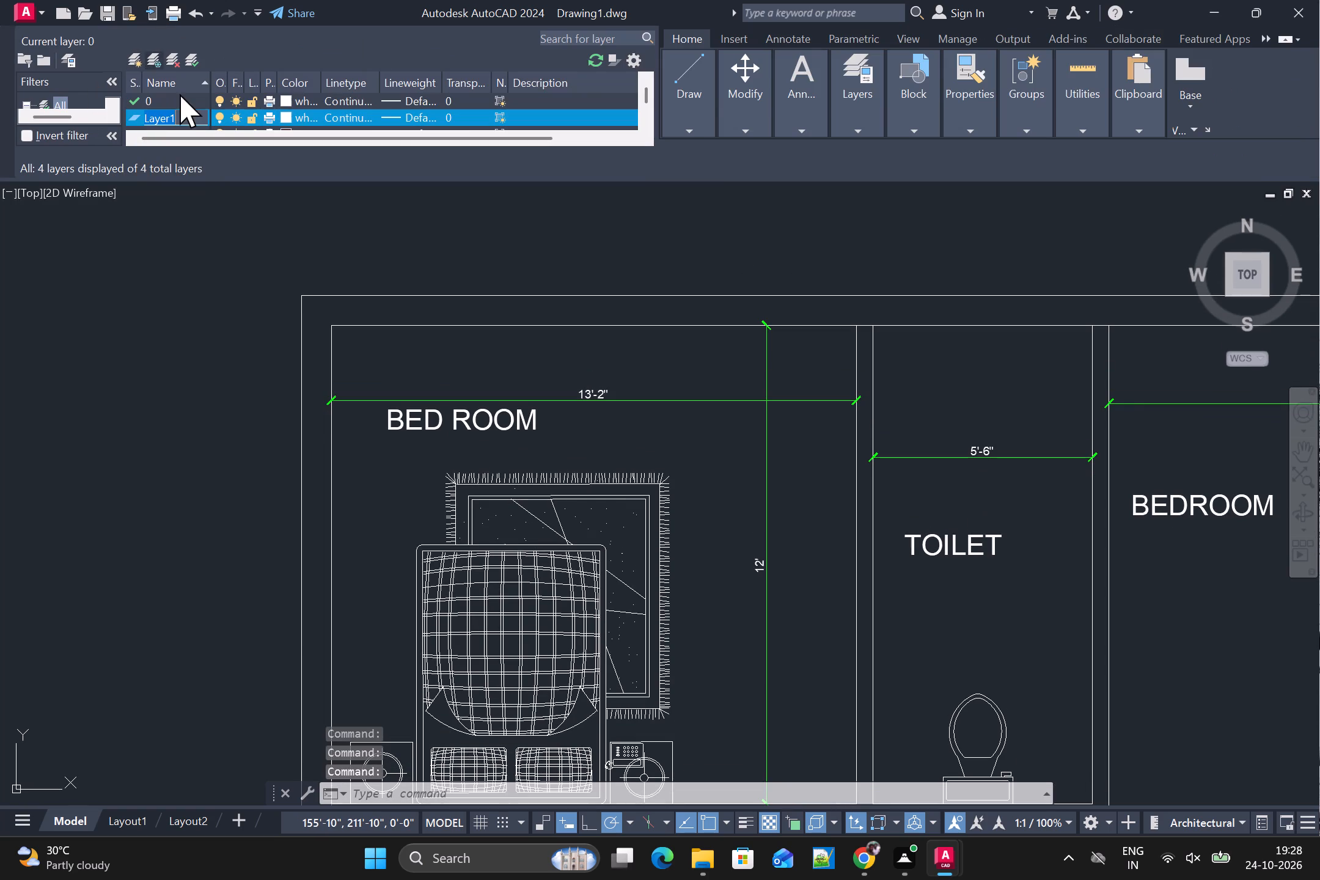
{"action": "type", "text": "WINDOW"}
{"action": "key", "text": "Return"}
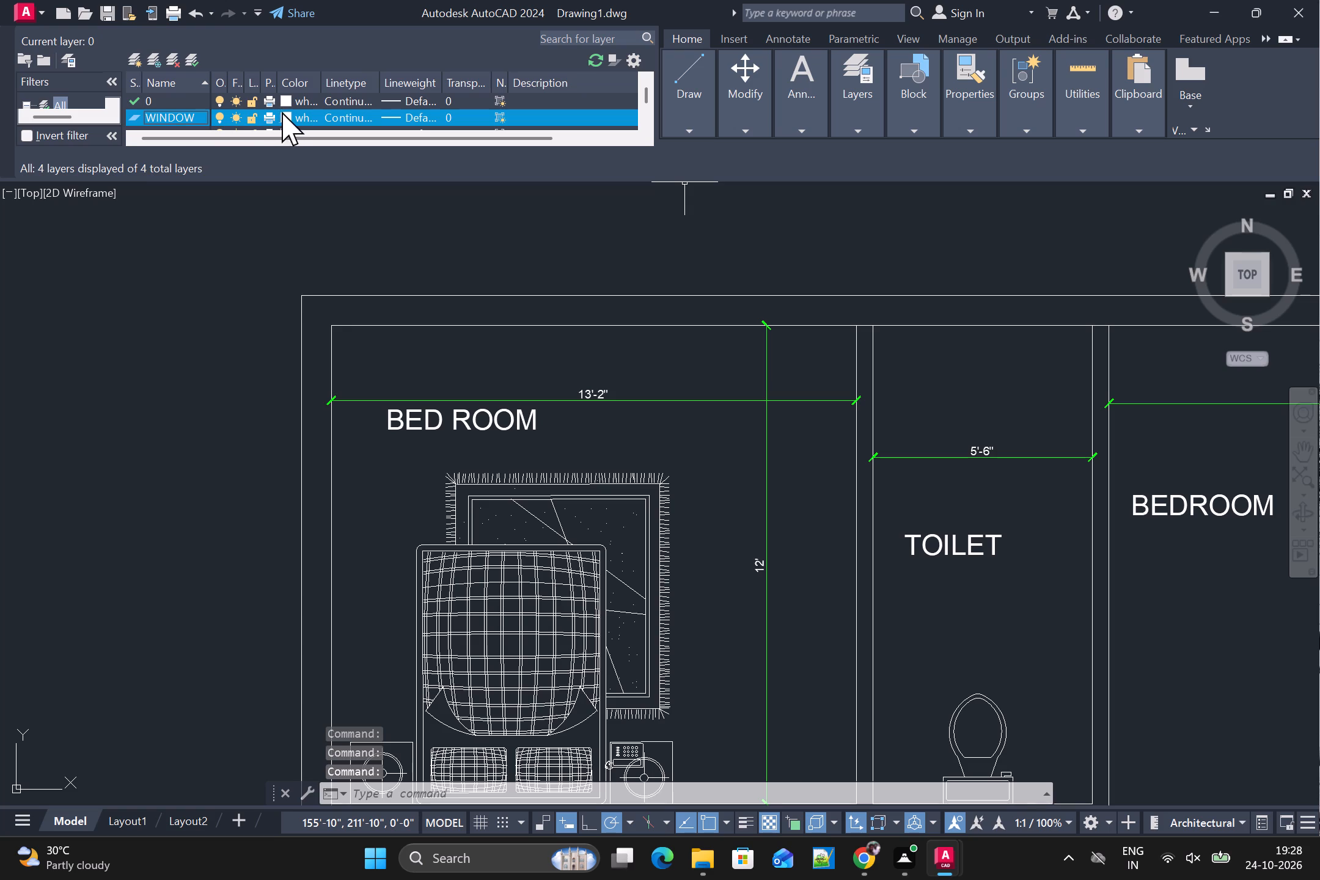
{"action": "left_click", "coordinate": [297, 116]}
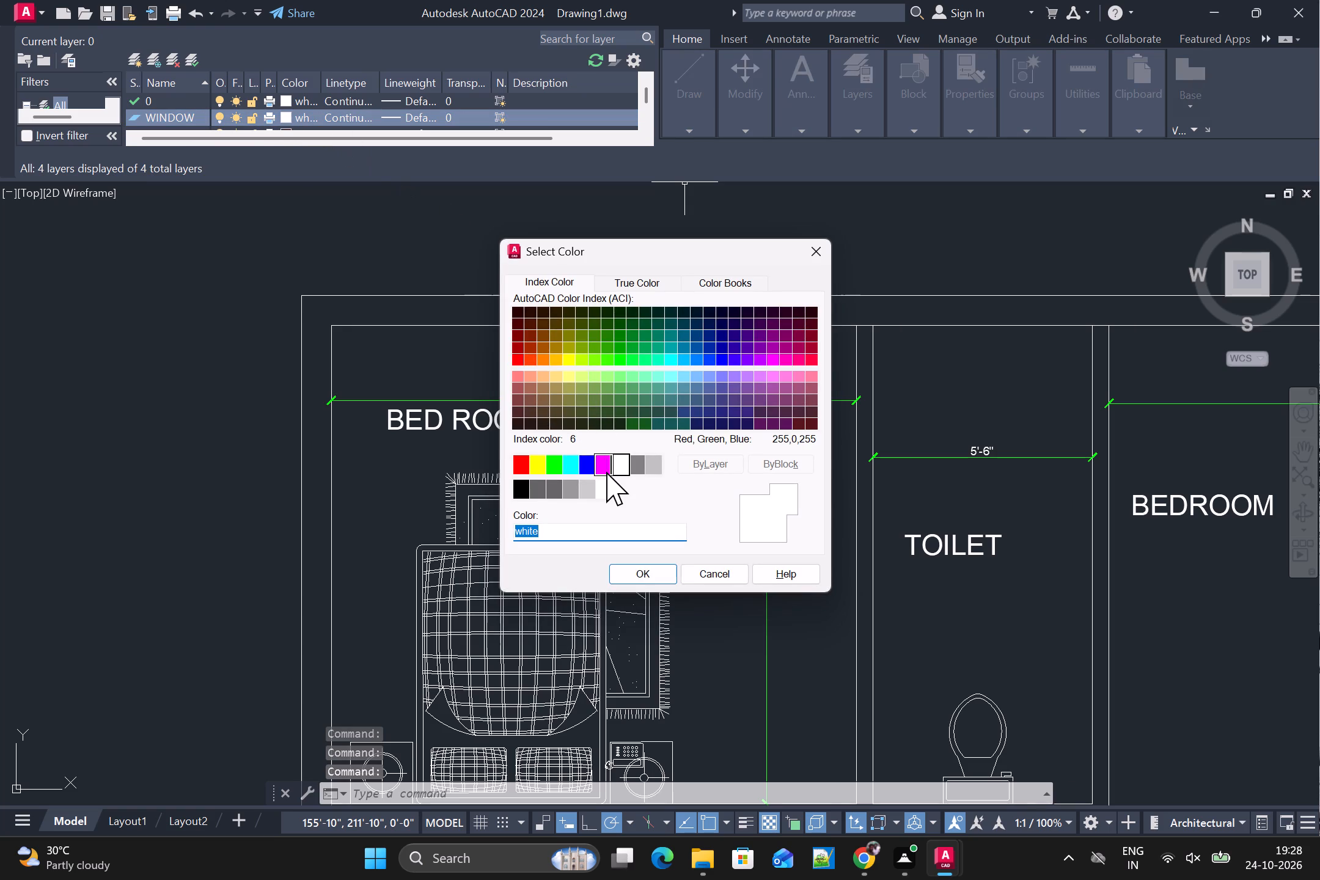
{"action": "left_click", "coordinate": [603, 466]}
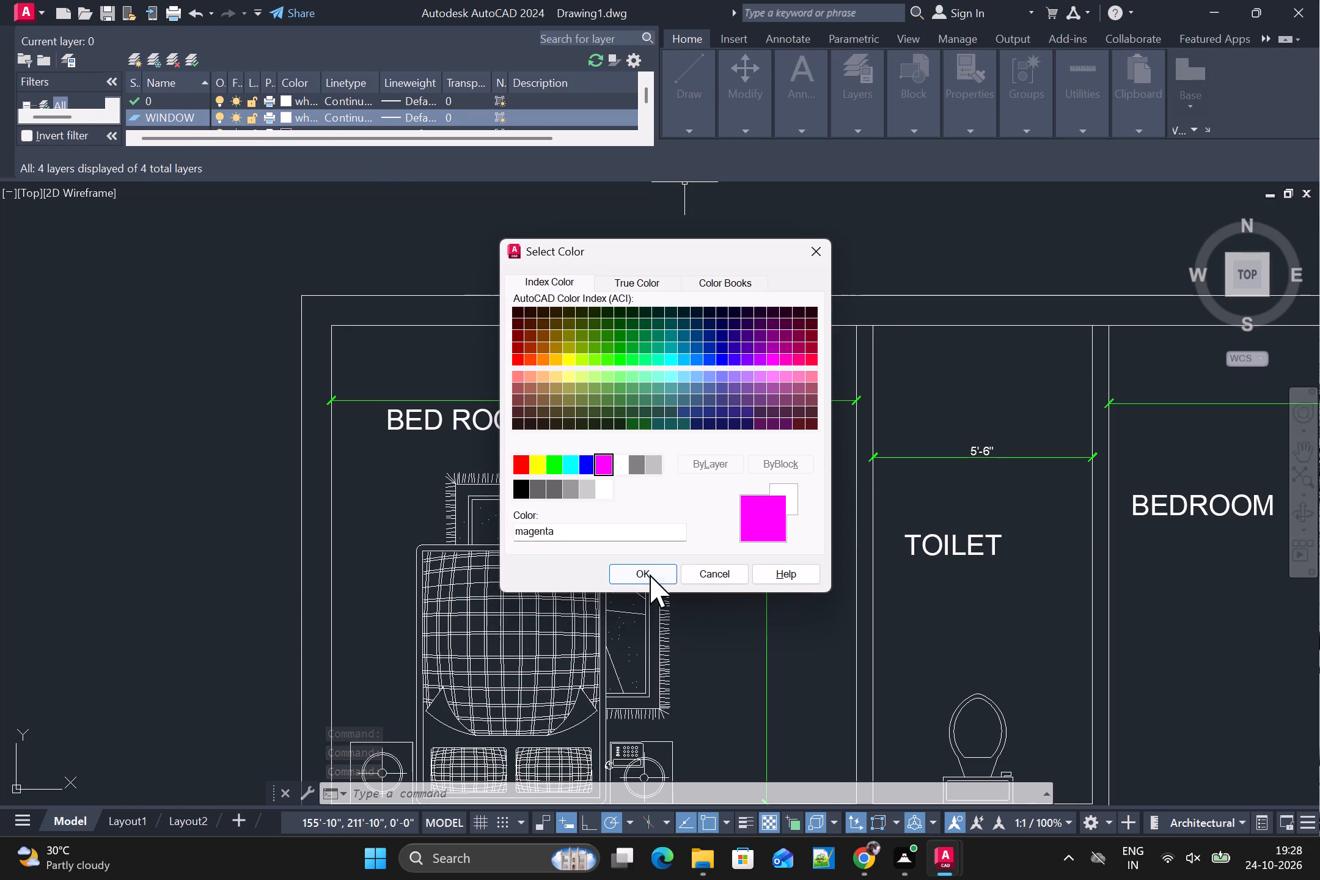
{"action": "left_click", "coordinate": [650, 574]}
{"action": "scroll", "coordinate": [707, 571], "scroll_direction": "down", "scroll_amount": 2}
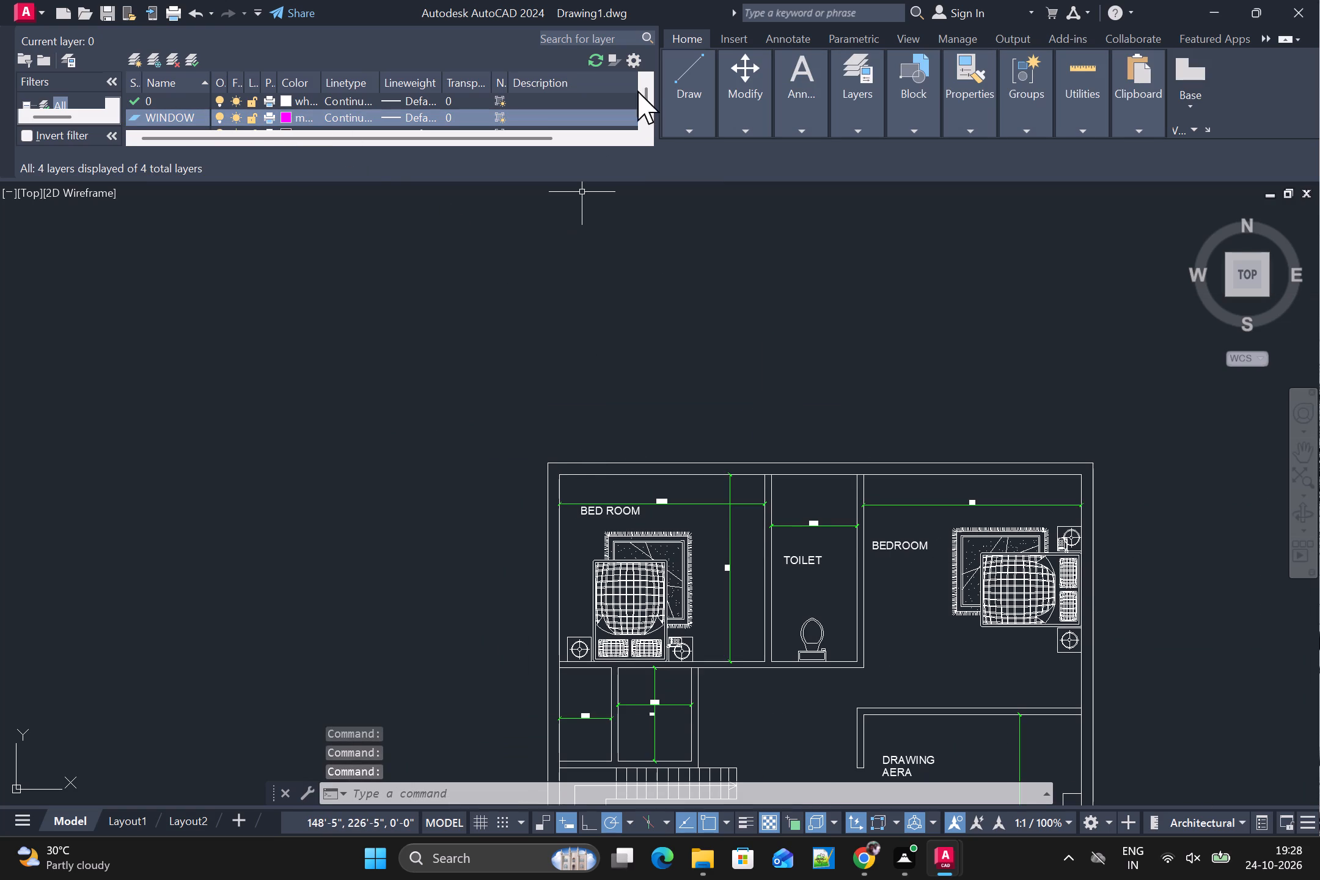
{"action": "left_click", "coordinate": [4, 35]}
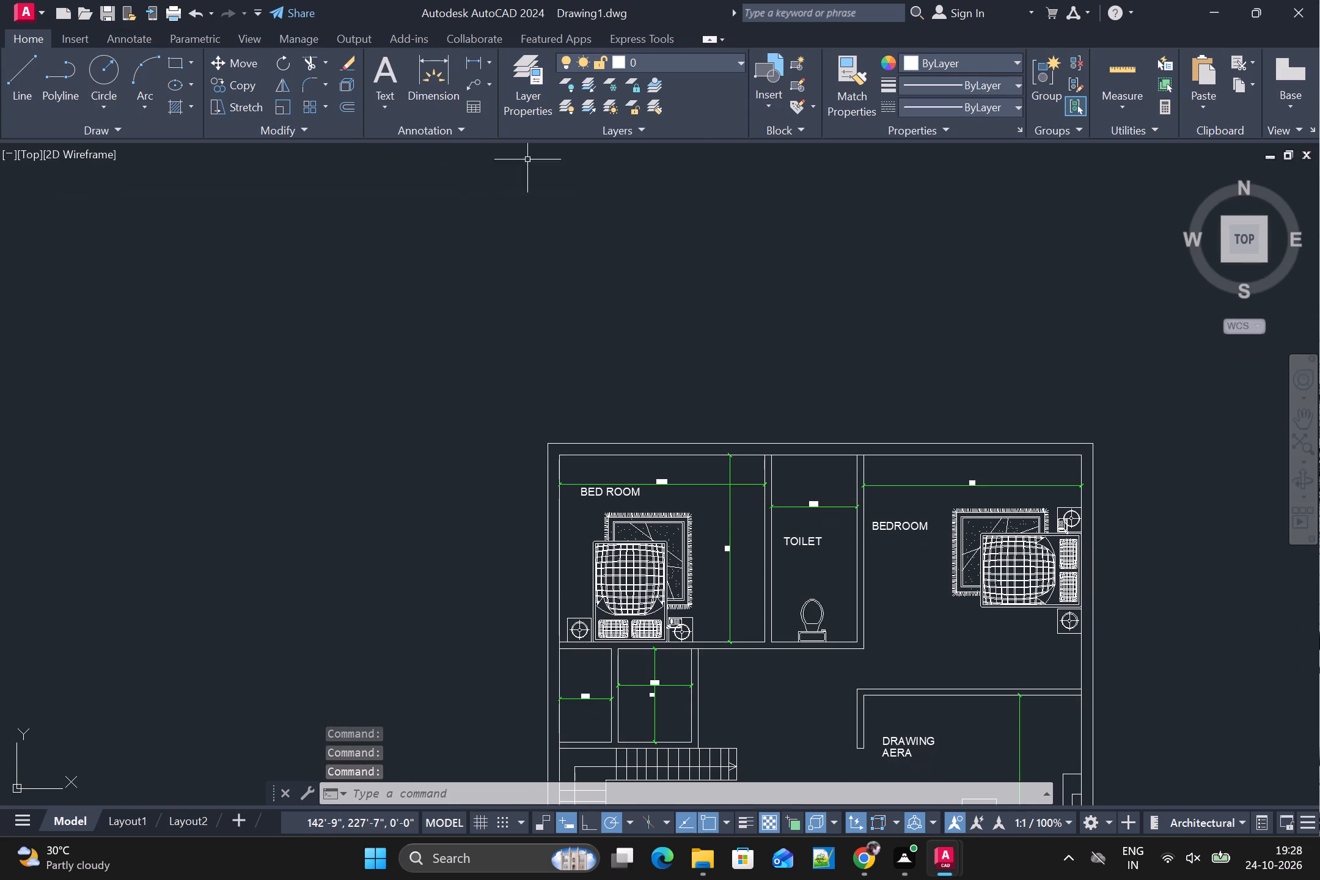
Make WINDOW the current layer and outline a window about 4' long with lines in the northwest bedroom's north outer wall.
{"action": "left_click", "coordinate": [676, 58]}
{"action": "left_click", "coordinate": [648, 153]}
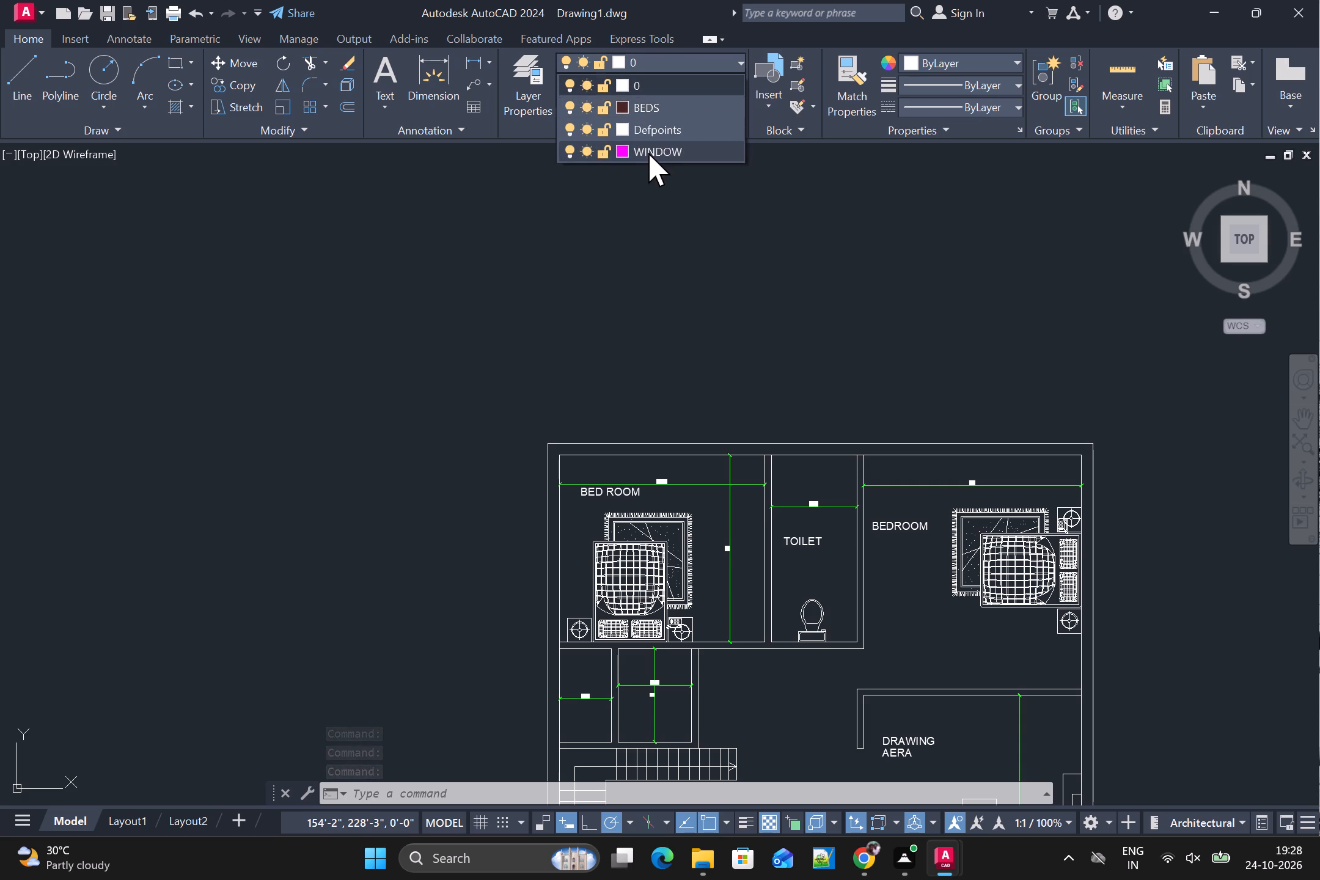
{"action": "key", "text": "l"}
{"action": "key", "text": "Return"}
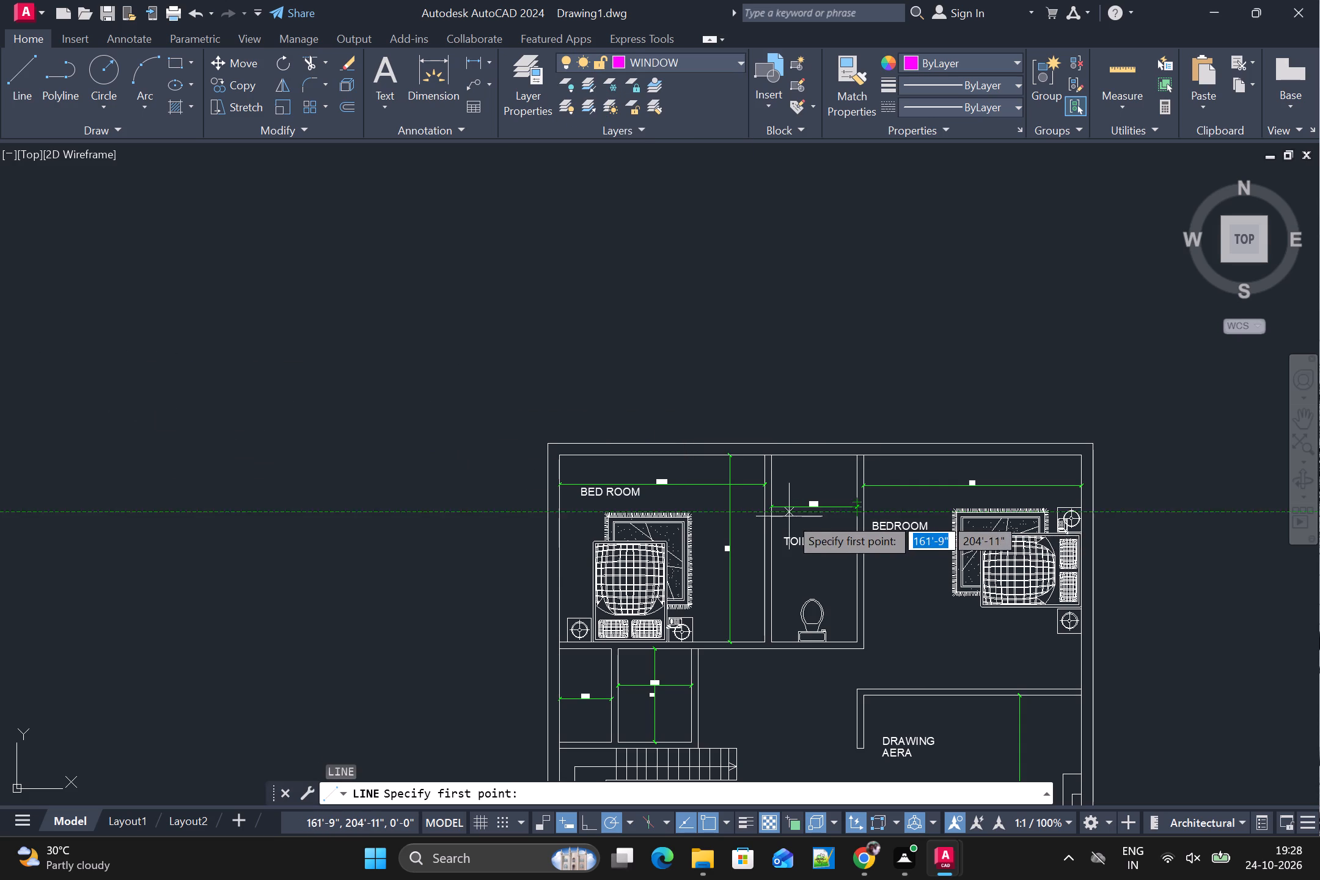
{"action": "scroll", "coordinate": [789, 516], "scroll_direction": "up", "scroll_amount": 1}
{"action": "scroll", "coordinate": [515, 416], "scroll_direction": "up", "scroll_amount": 2}
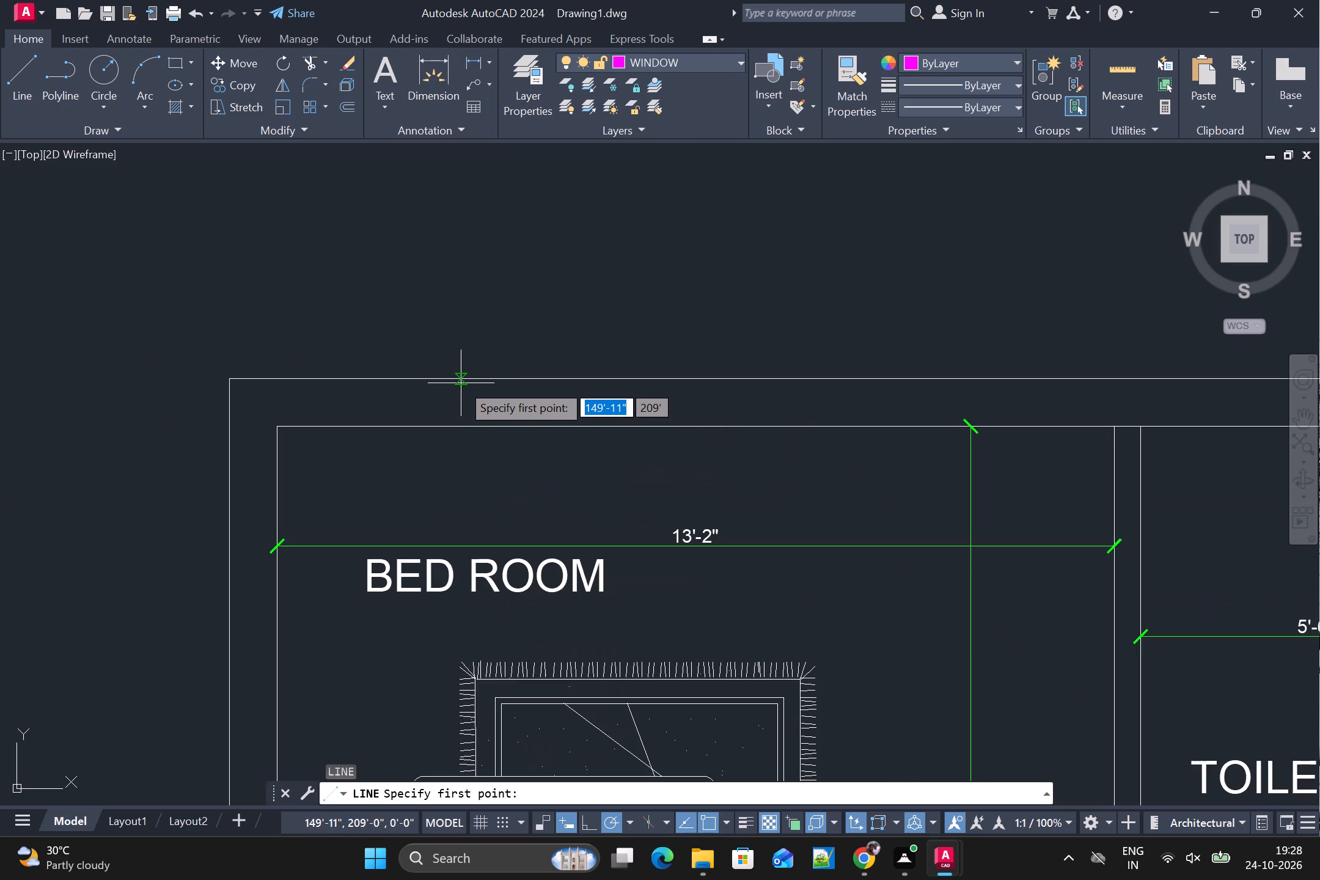
{"action": "left_click", "coordinate": [461, 378]}
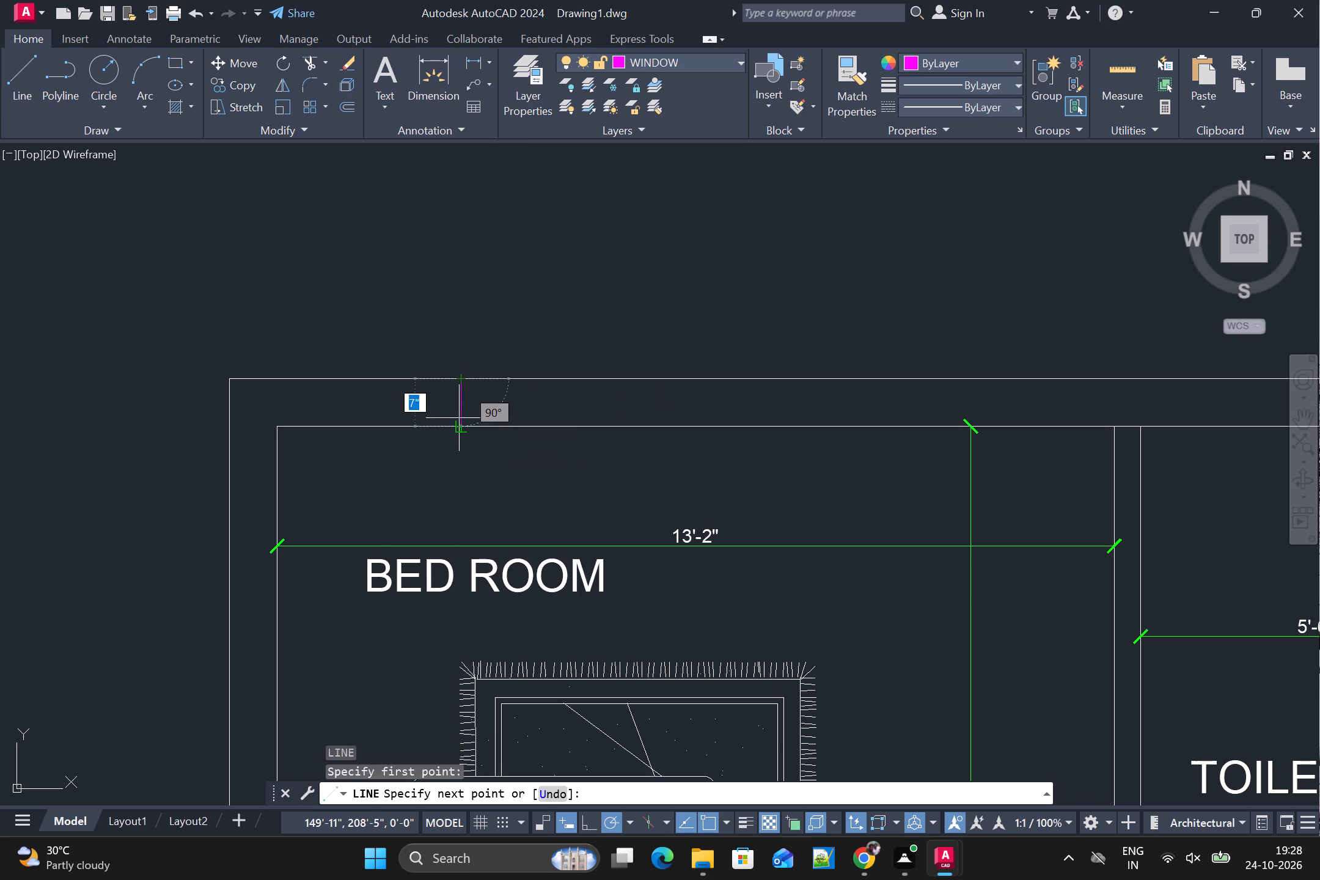
{"action": "left_click", "coordinate": [459, 418]}
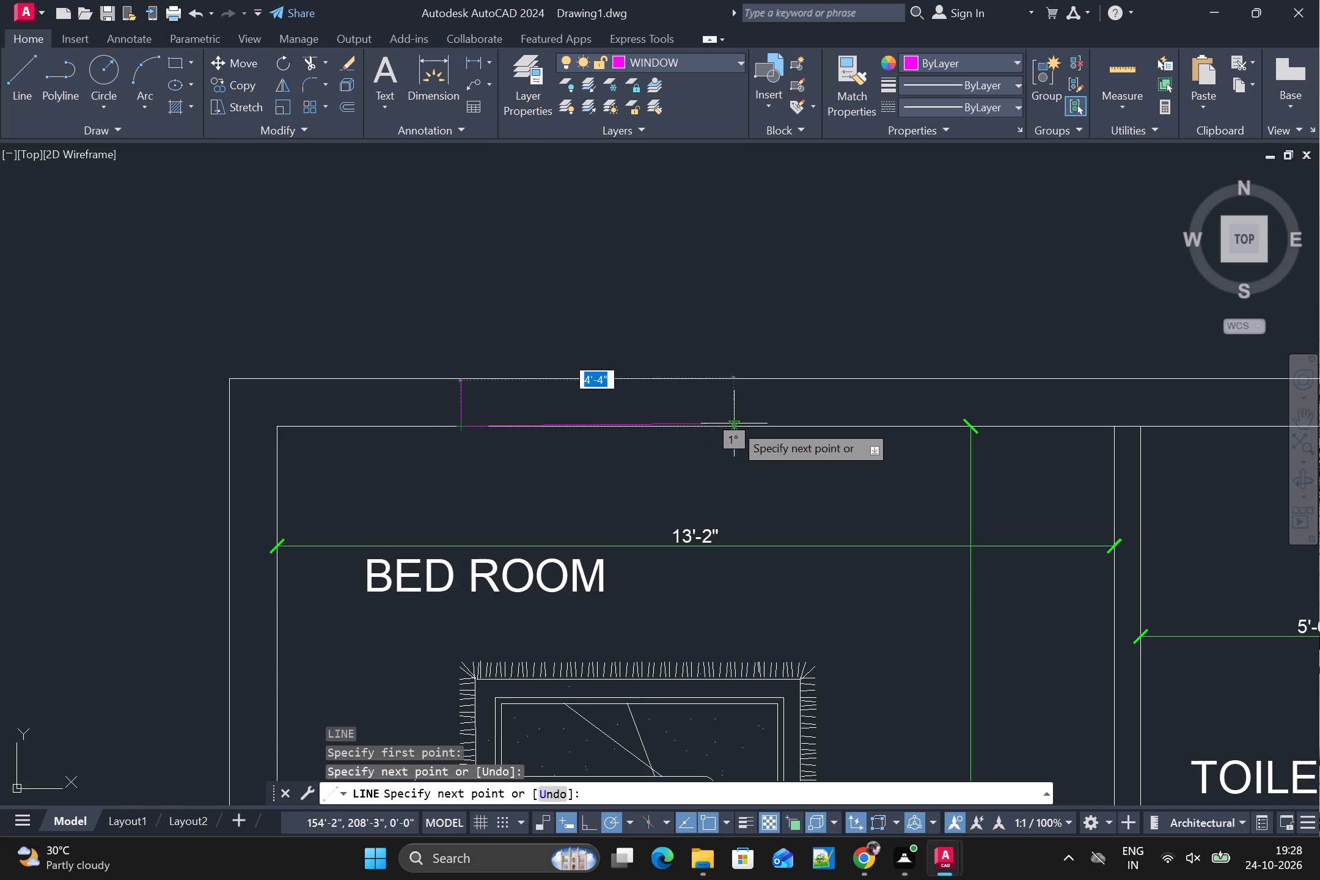
{"action": "left_click", "coordinate": [717, 427]}
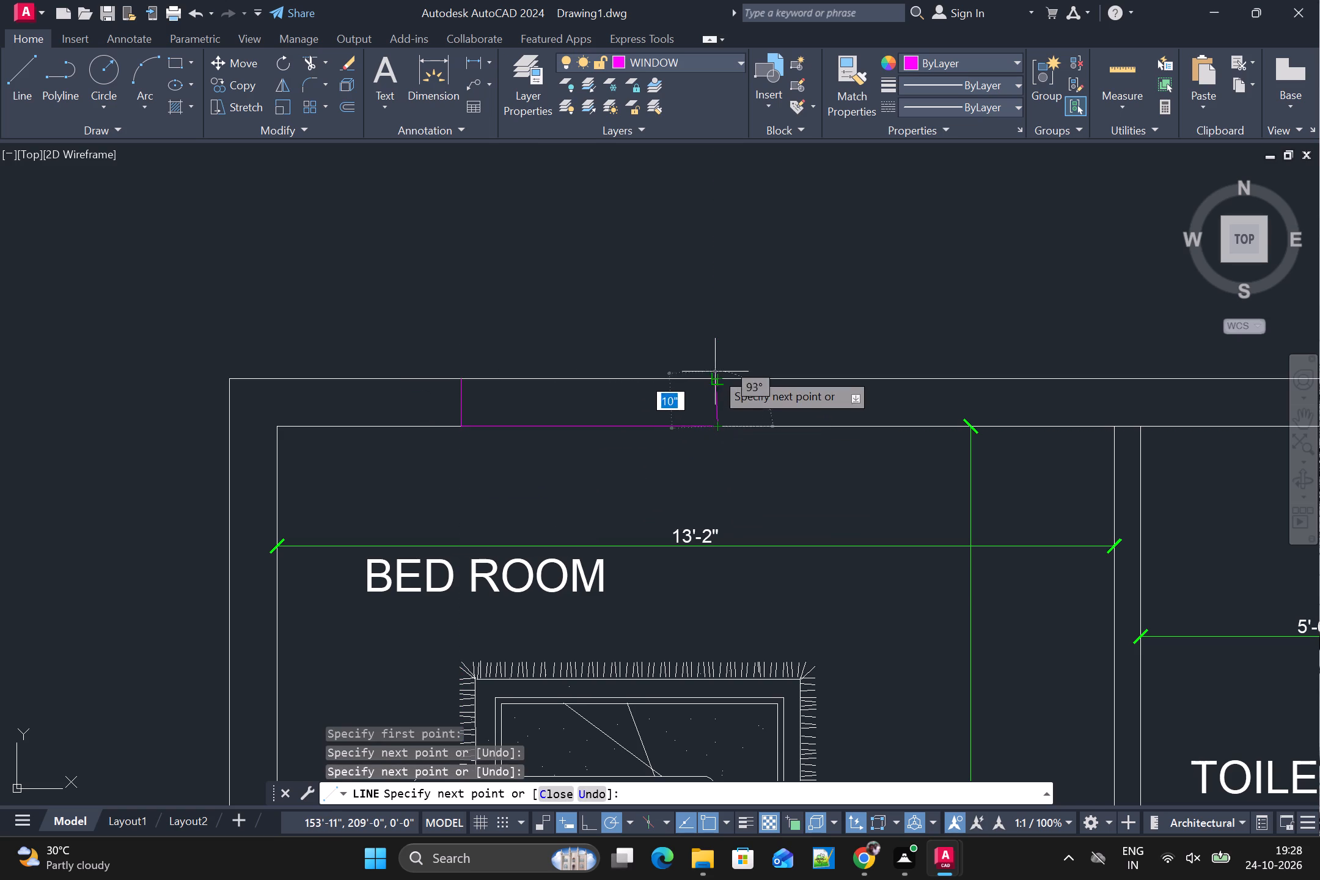
{"action": "left_click", "coordinate": [715, 372]}
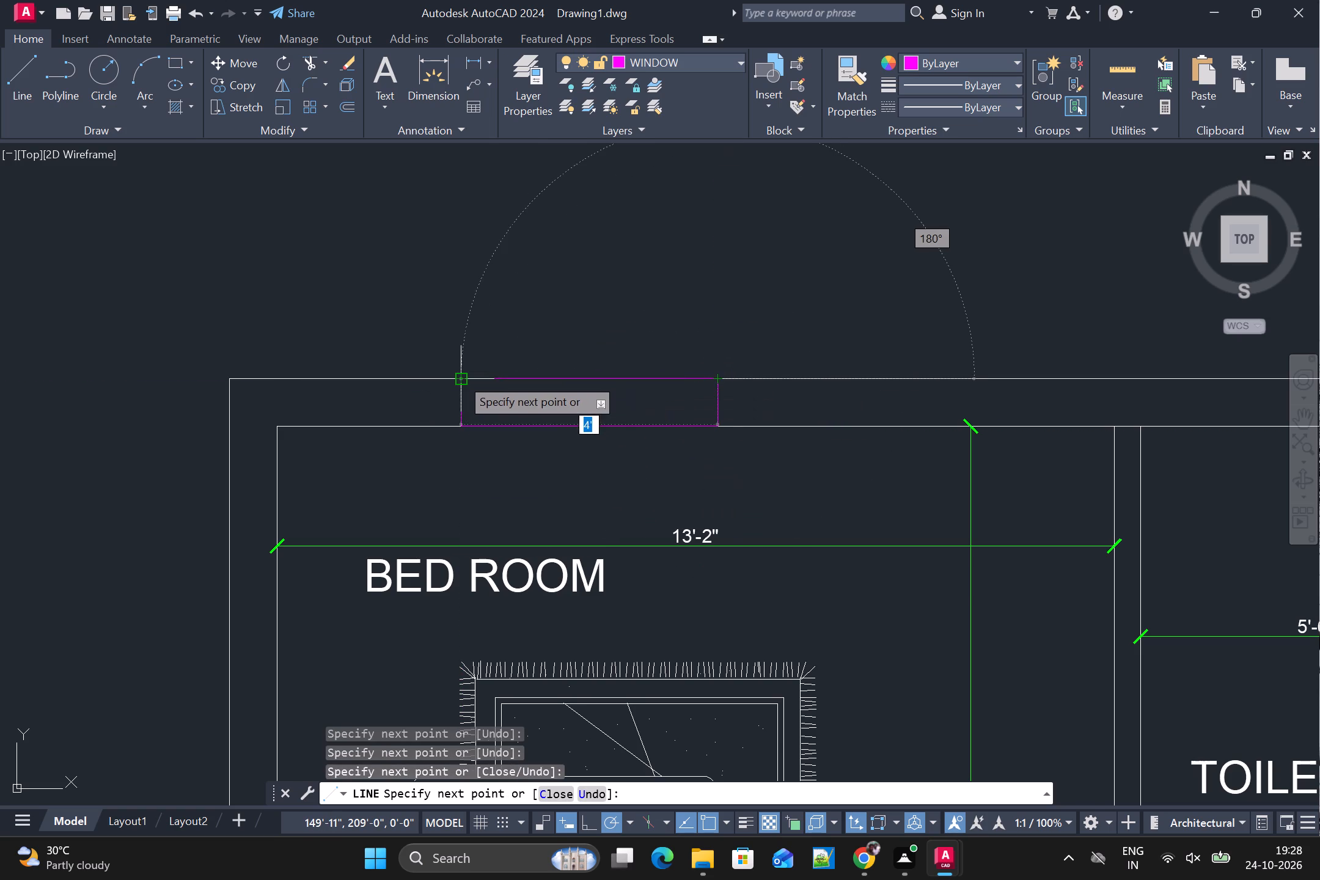
{"action": "left_click", "coordinate": [460, 377]}
{"action": "key", "text": "space"}
Outline a window about 2'-1" long with lines across the north outer wall of the toilet.
{"action": "scroll", "coordinate": [831, 430], "scroll_direction": "down", "scroll_amount": 3}
{"action": "middle_click_drag", "start_coordinate": [1044, 539], "coordinate": [742, 563]}
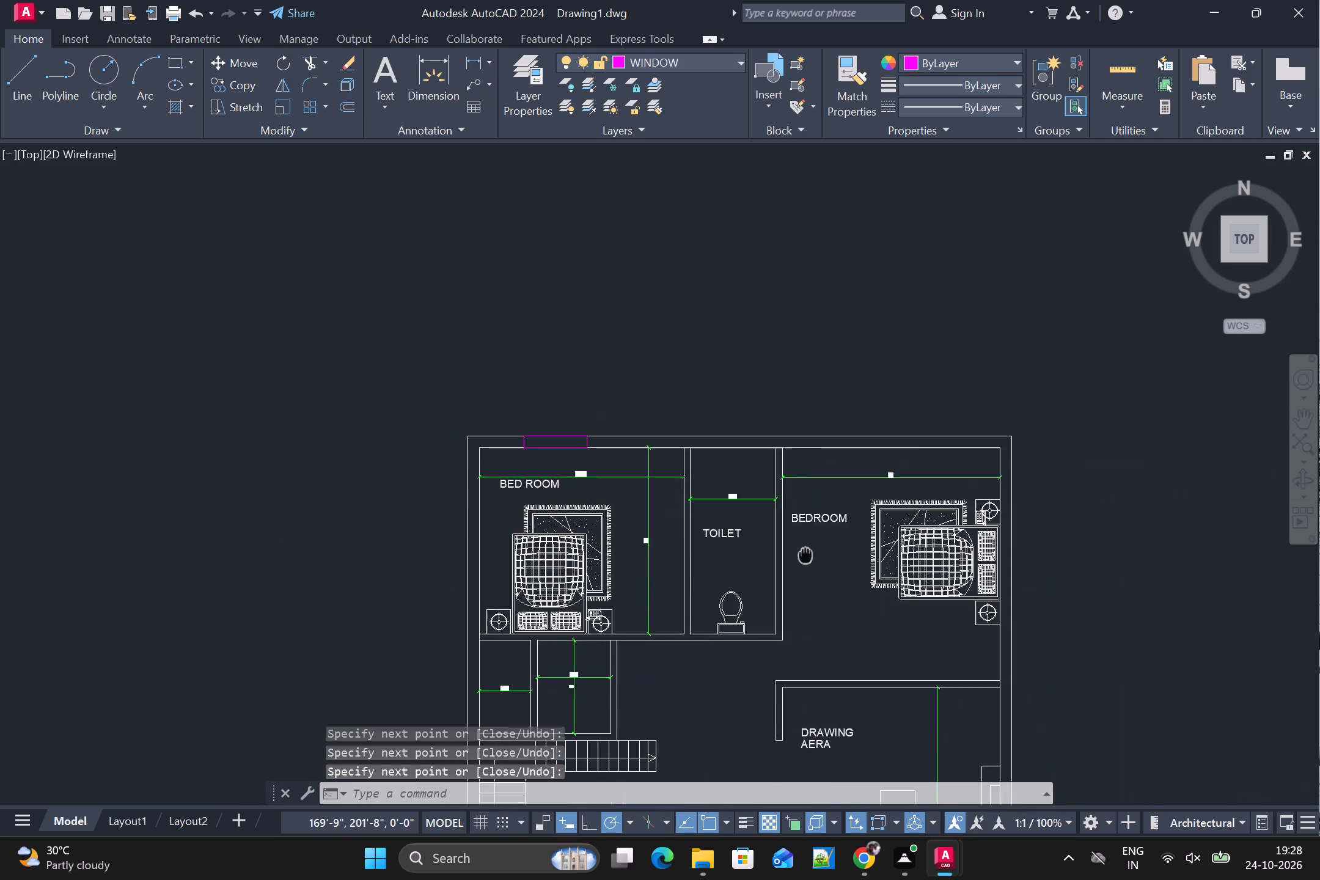
{"action": "middle_click_drag", "start_coordinate": [742, 563], "coordinate": [661, 581]}
{"action": "key", "text": "space"}
{"action": "scroll", "coordinate": [588, 515], "scroll_direction": "up", "scroll_amount": 2}
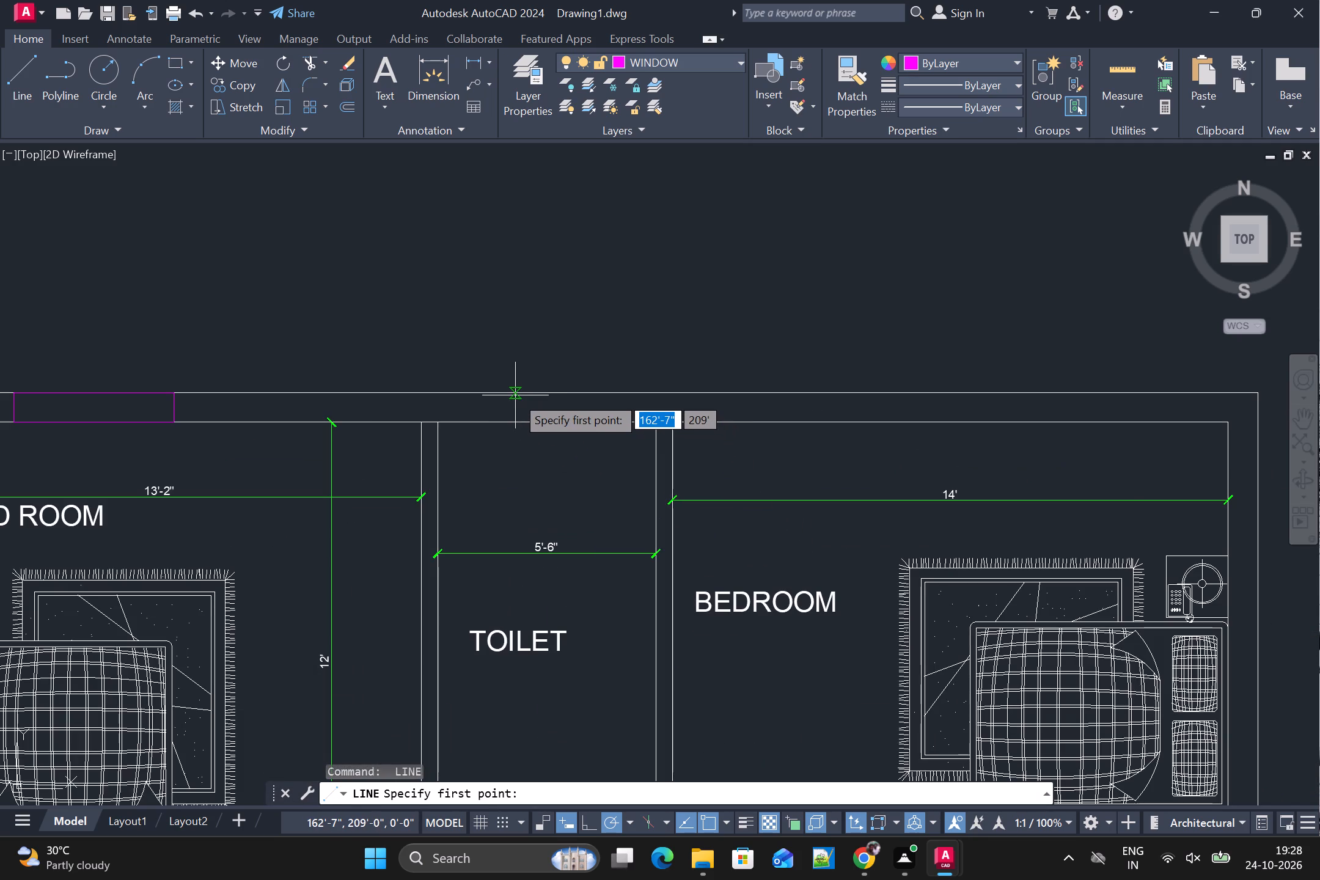
{"action": "left_click", "coordinate": [515, 394]}
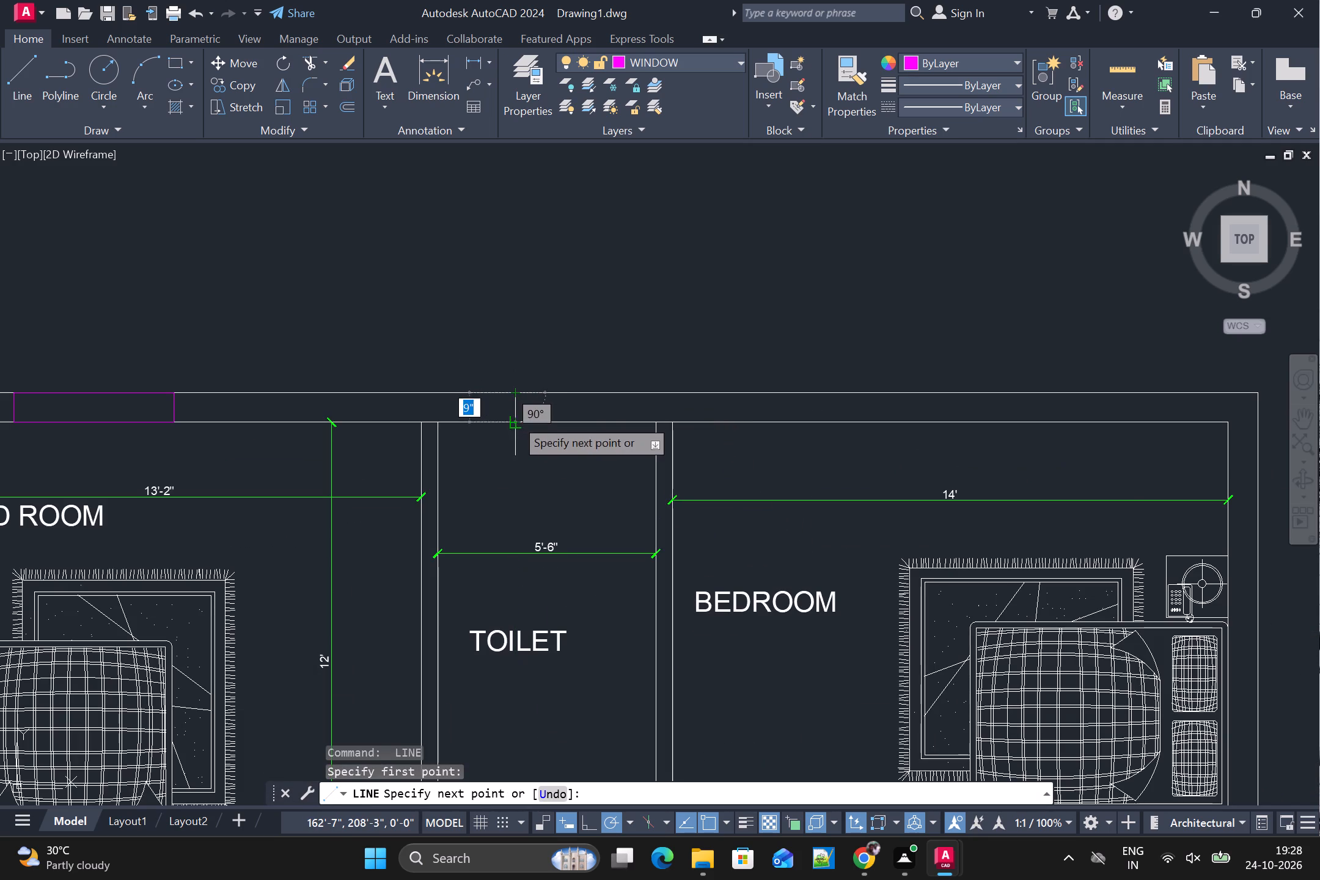
{"action": "left_click", "coordinate": [515, 418]}
{"action": "left_click", "coordinate": [598, 422]}
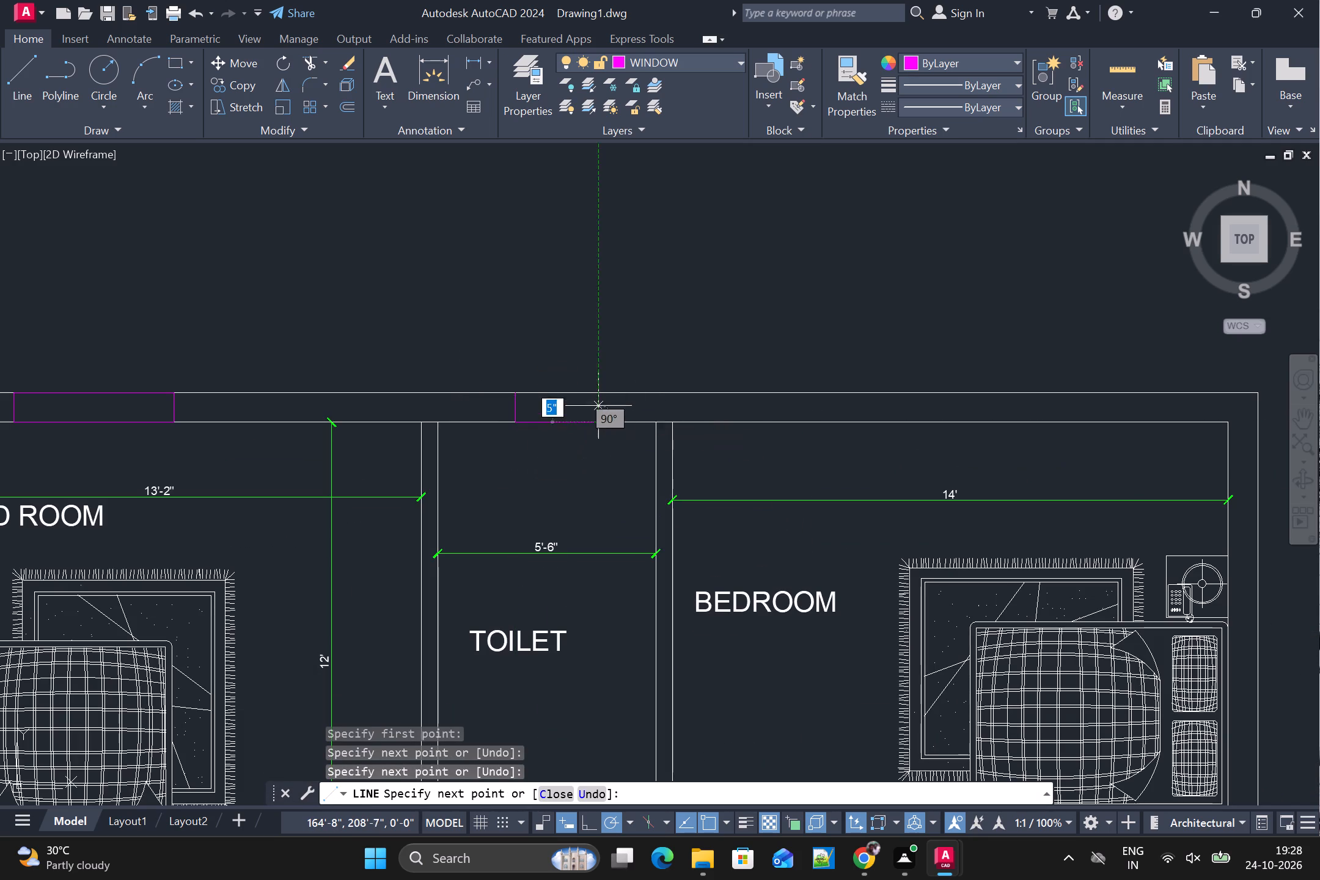
{"action": "left_click", "coordinate": [599, 395]}
{"action": "left_click", "coordinate": [515, 397]}
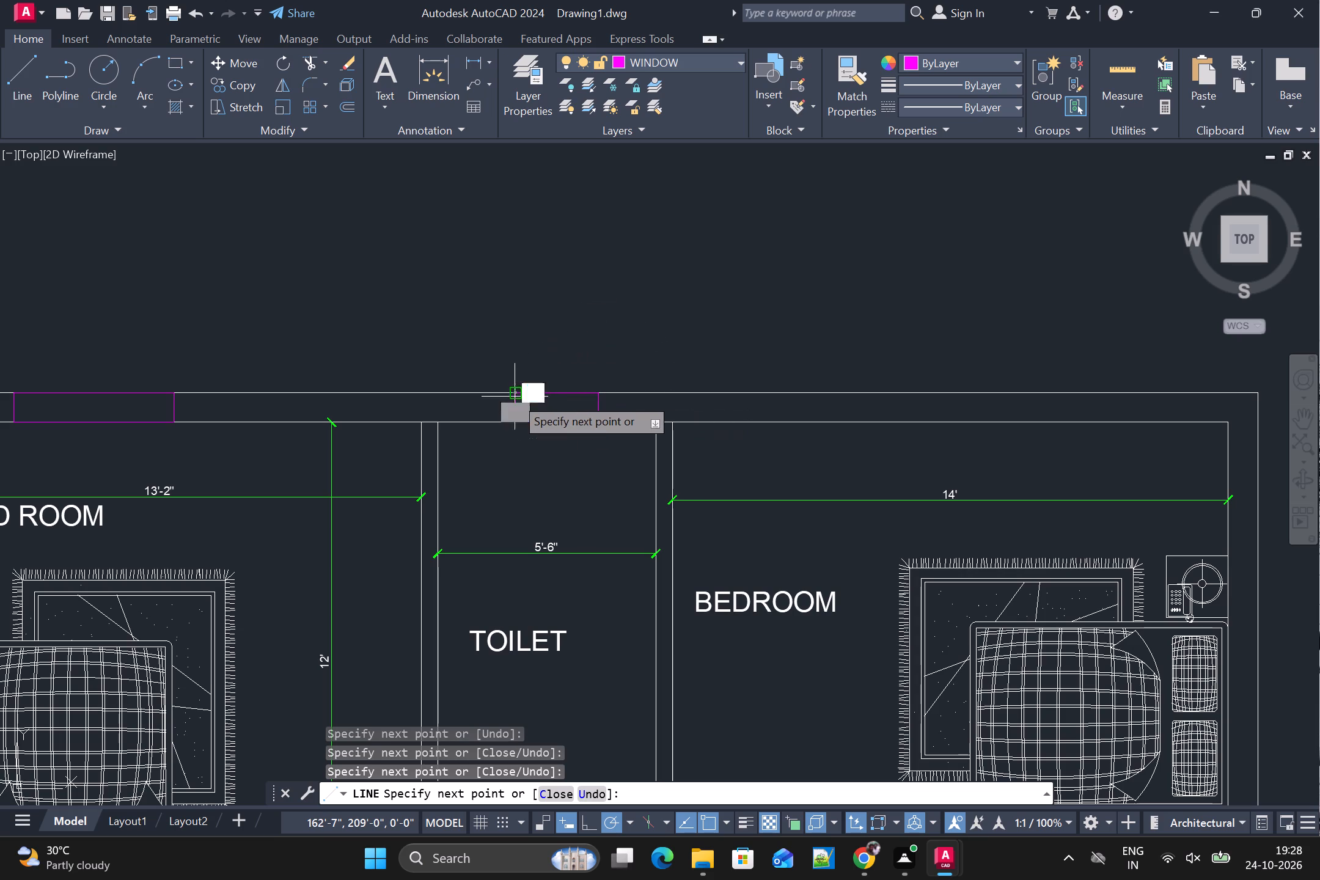
{"action": "key", "text": "space"}
Outline a window about 4'-1" long with lines across the northeast bedroom's north outer wall.
{"action": "scroll", "coordinate": [729, 444], "scroll_direction": "down", "scroll_amount": 1}
{"action": "scroll", "coordinate": [879, 422], "scroll_direction": "up", "scroll_amount": 1}
{"action": "key", "text": "space"}
{"action": "left_click", "coordinate": [787, 408]}
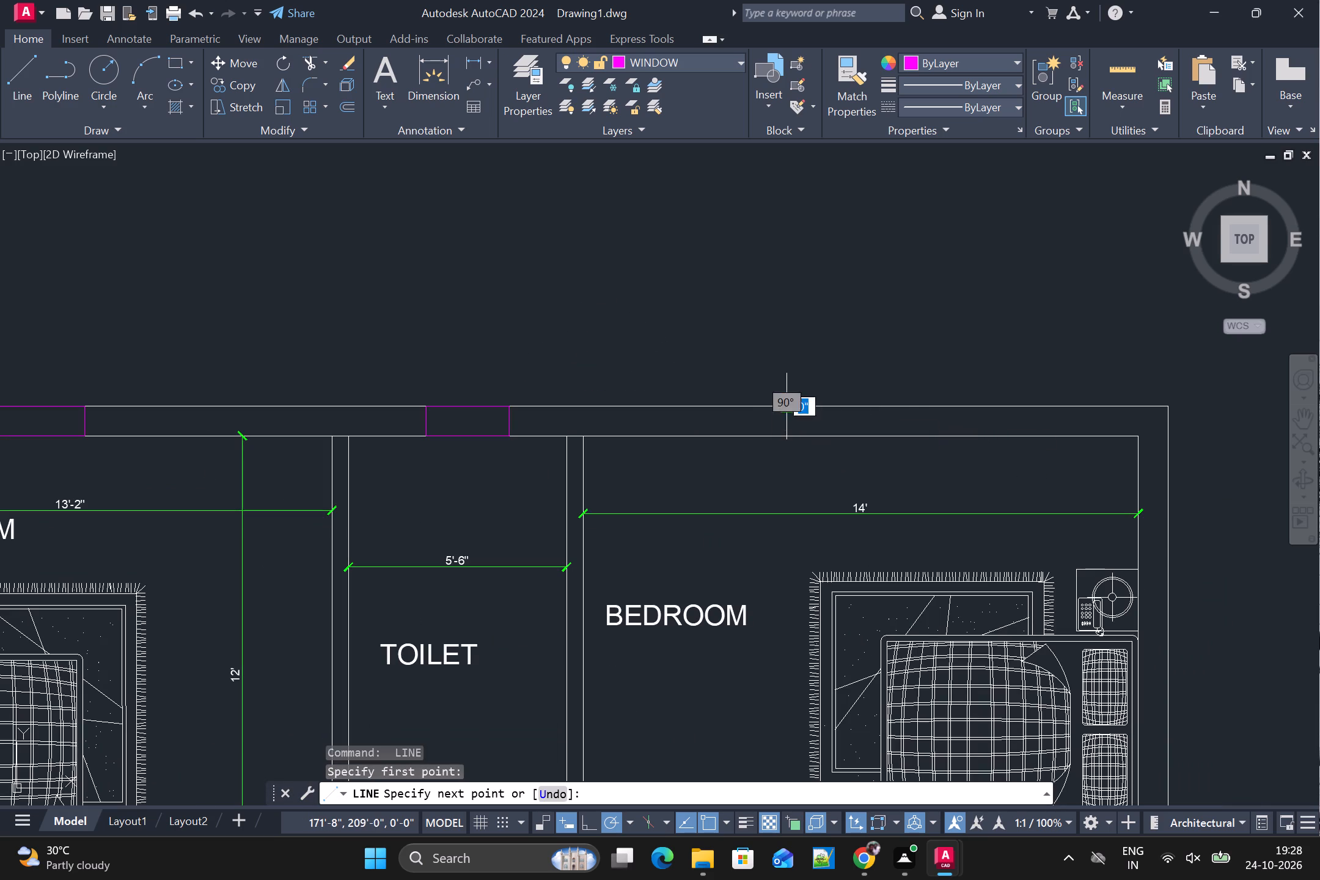
{"action": "left_click", "coordinate": [788, 435]}
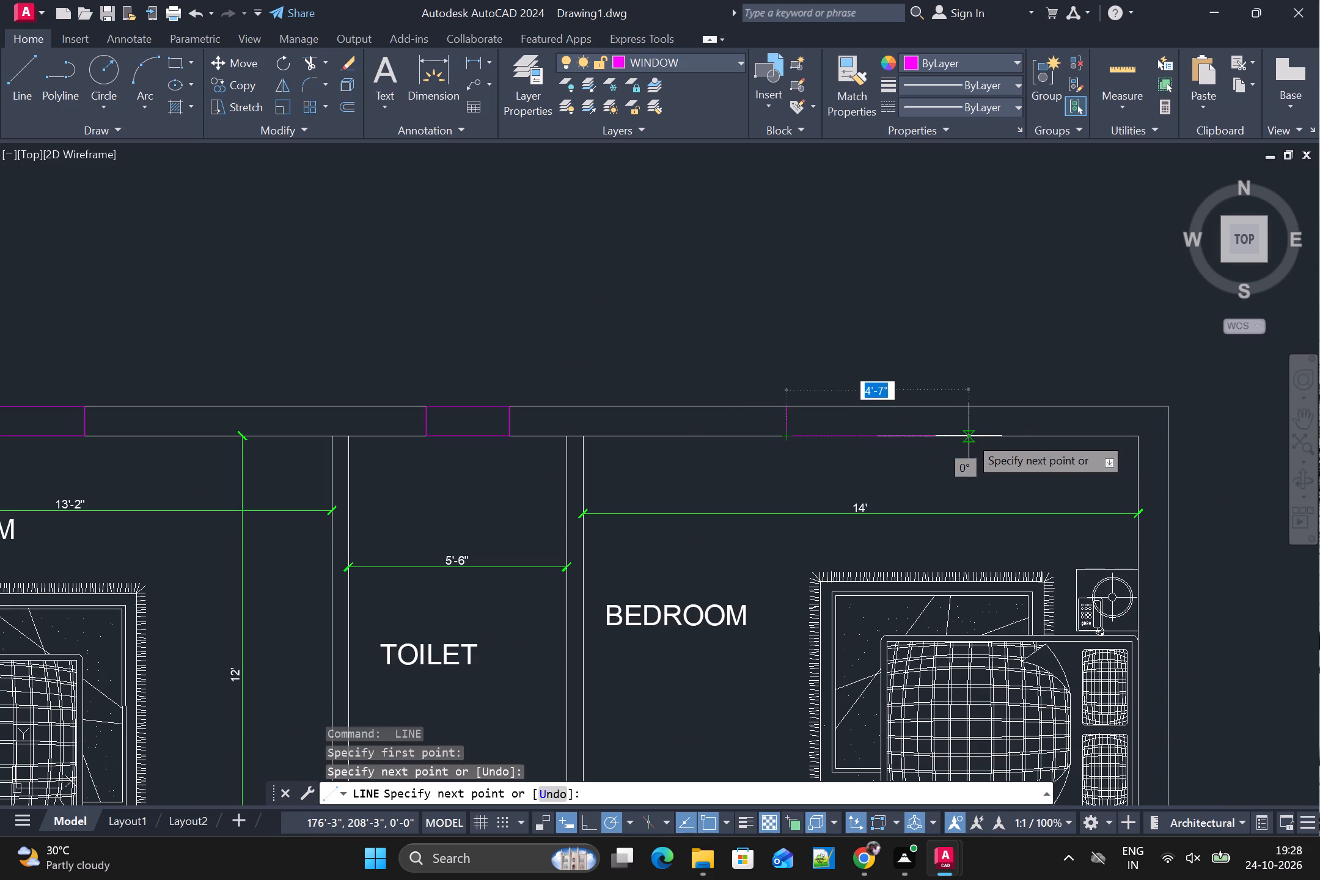
{"action": "left_click", "coordinate": [947, 435]}
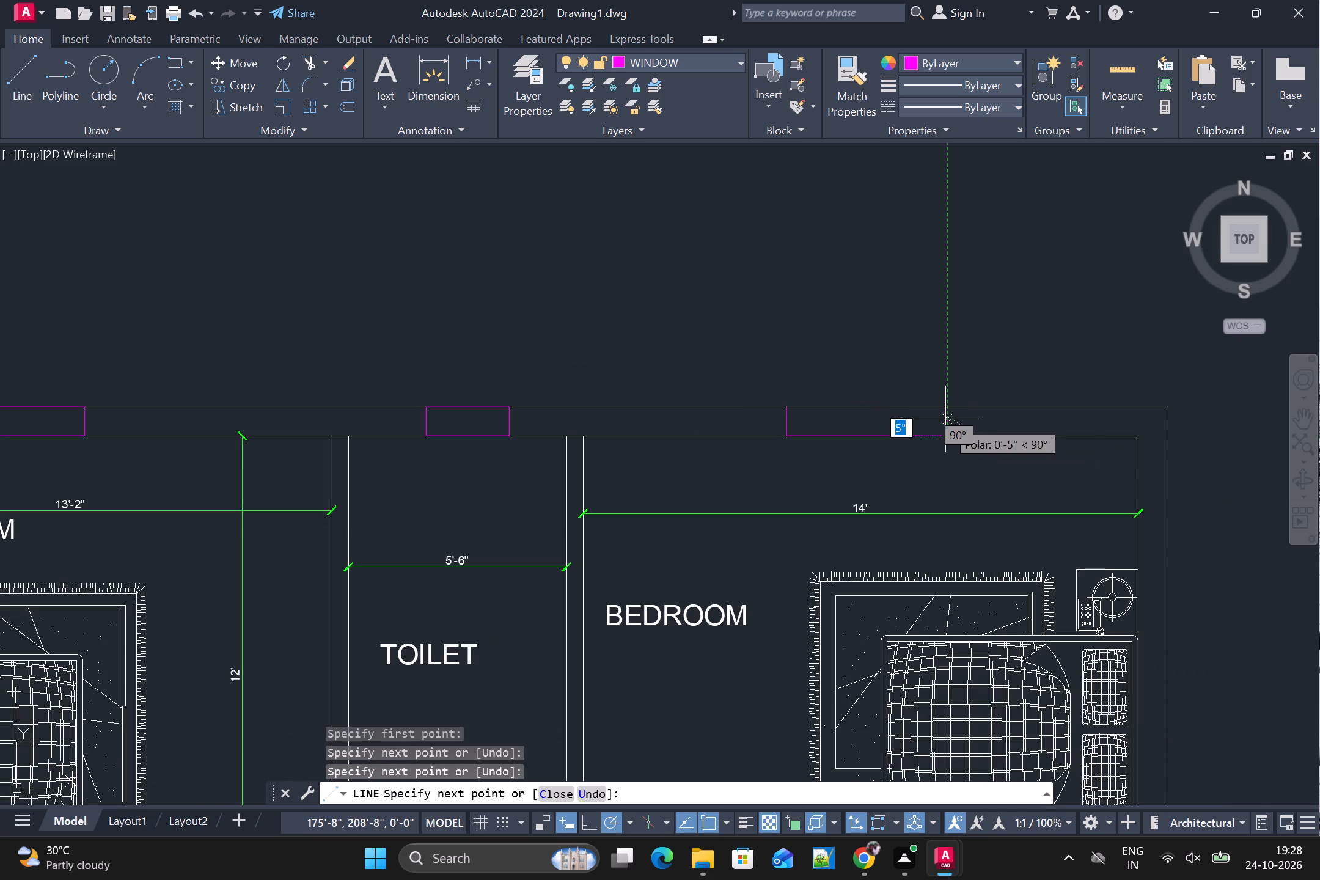
{"action": "left_click", "coordinate": [944, 411]}
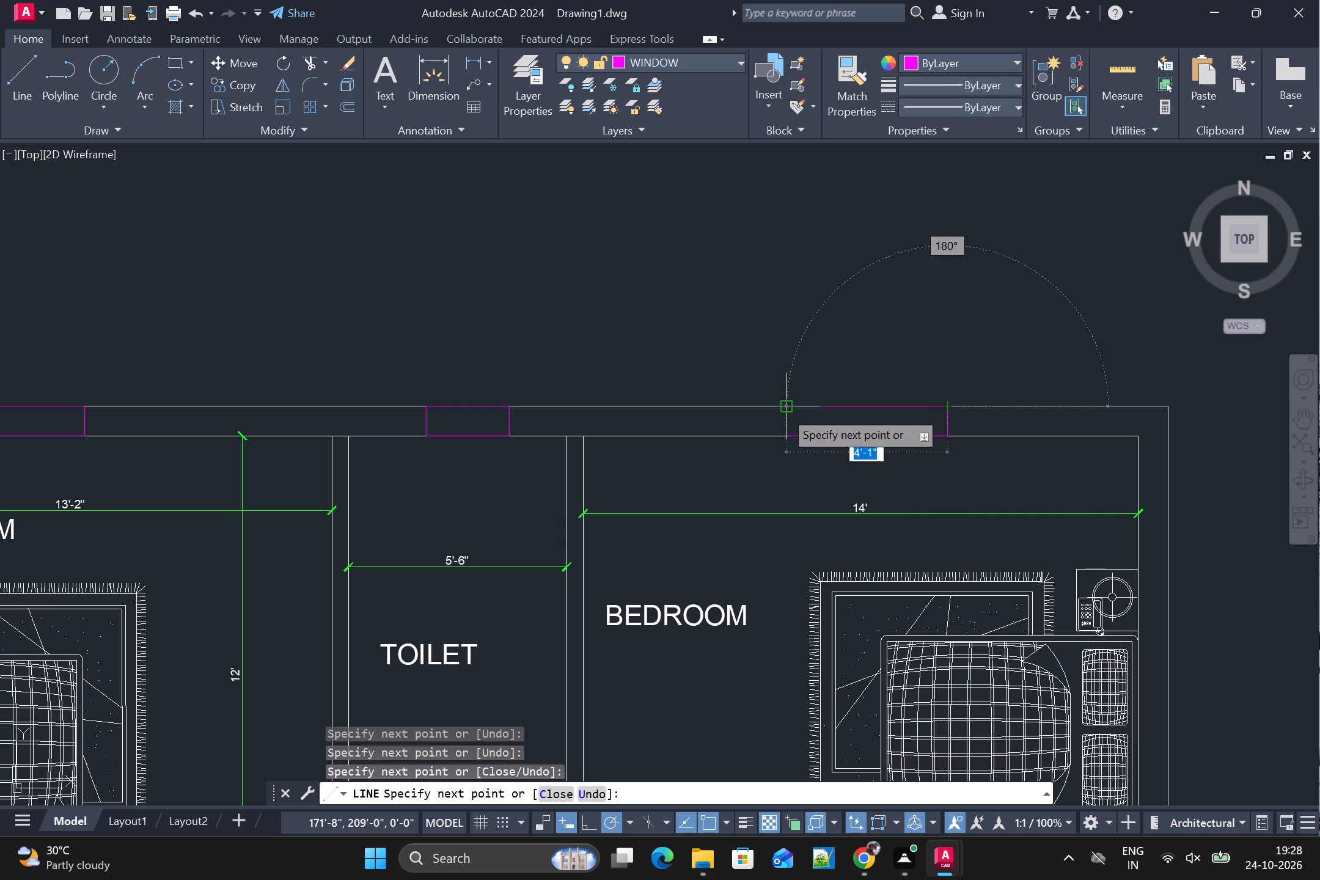
{"action": "left_click", "coordinate": [783, 410]}
{"action": "key", "text": "space"}
Outline a window about 4'-3" long with lines in the wall between the drawing area and the car parking.
{"action": "scroll", "coordinate": [859, 454], "scroll_direction": "down", "scroll_amount": 2}
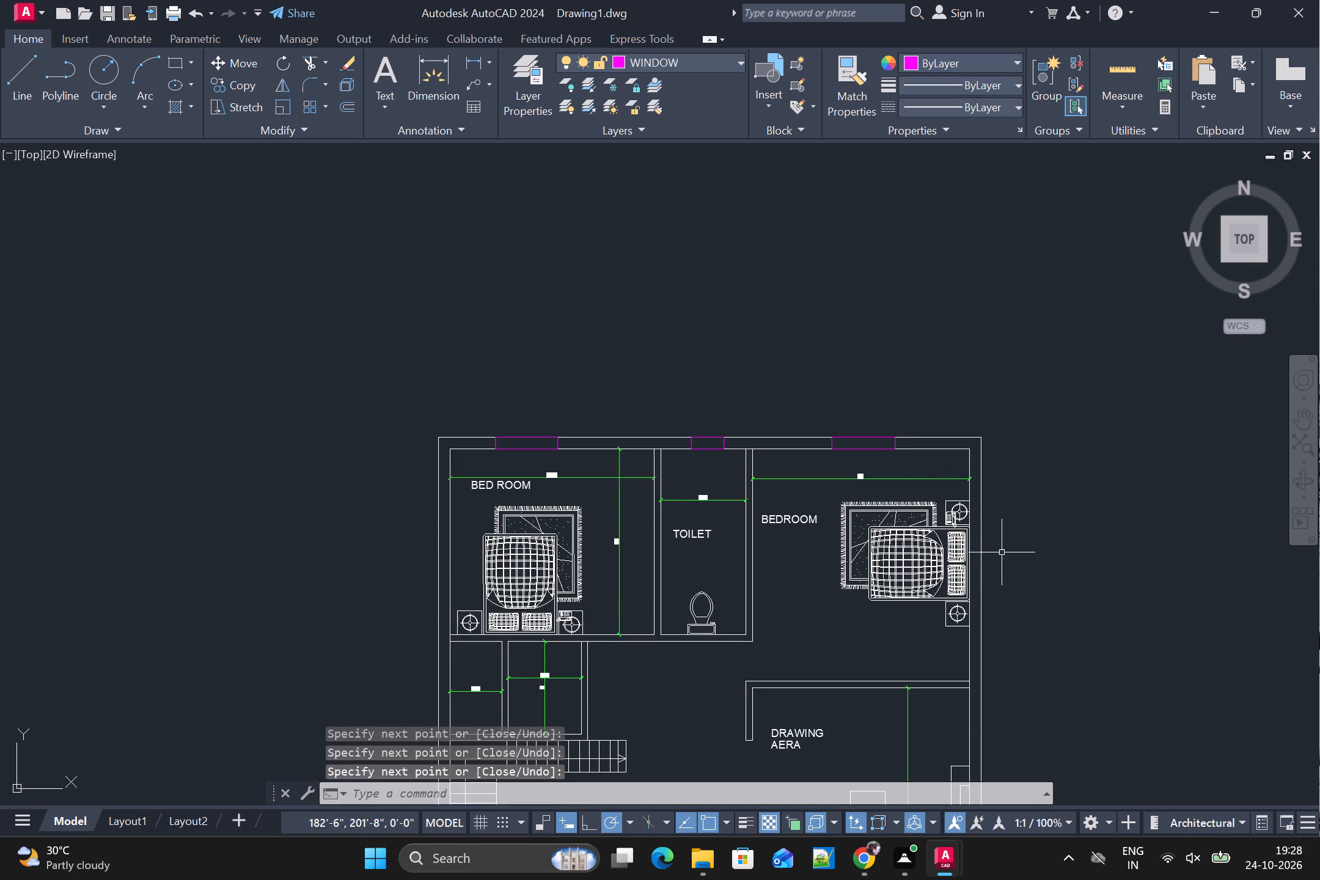
{"action": "scroll", "coordinate": [987, 552], "scroll_direction": "up", "scroll_amount": 1}
{"action": "scroll", "coordinate": [991, 574], "scroll_direction": "down", "scroll_amount": 1}
{"action": "middle_click_drag", "start_coordinate": [969, 637], "coordinate": [917, 614]}
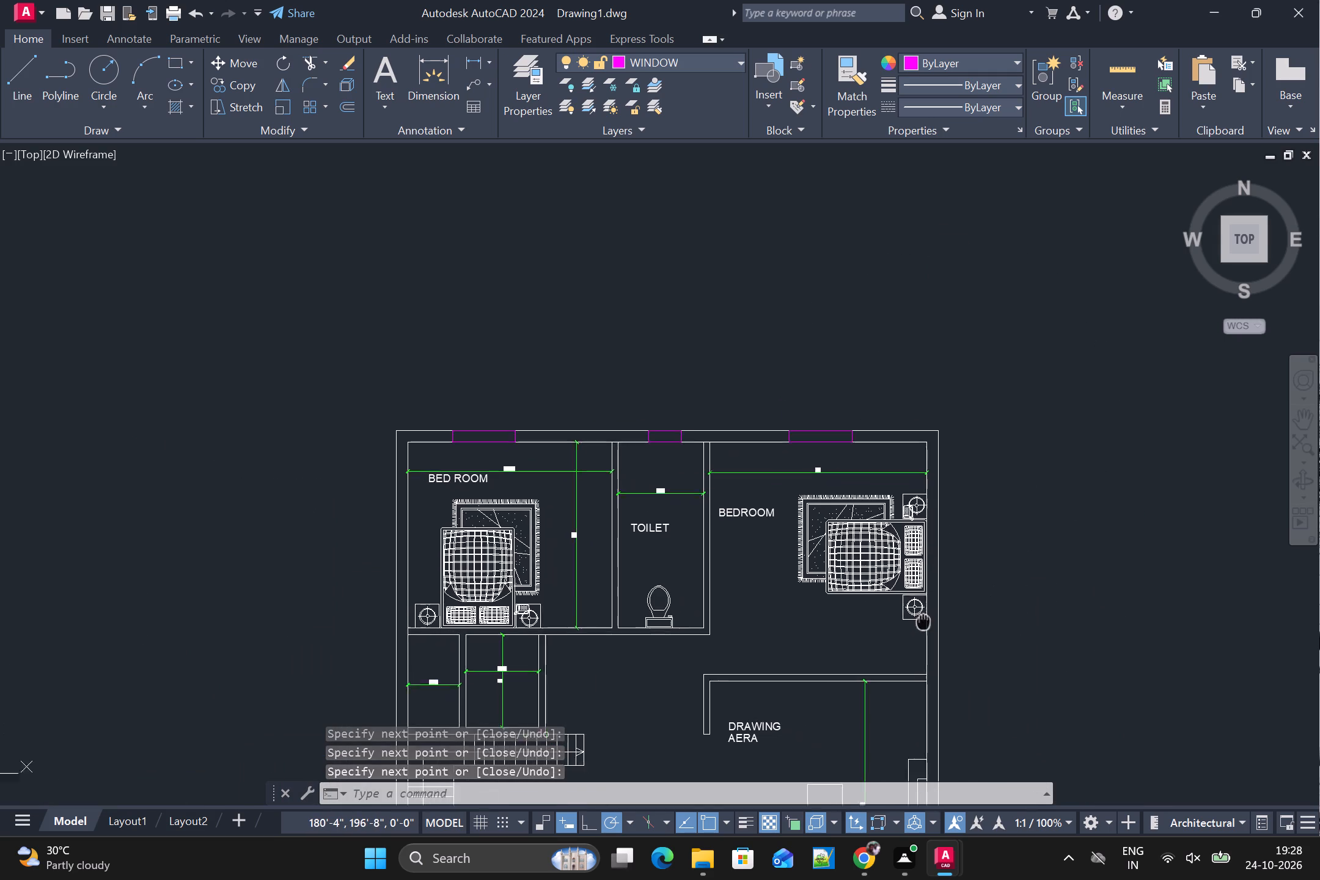
{"action": "middle_click_drag", "start_coordinate": [917, 614], "coordinate": [771, 471]}
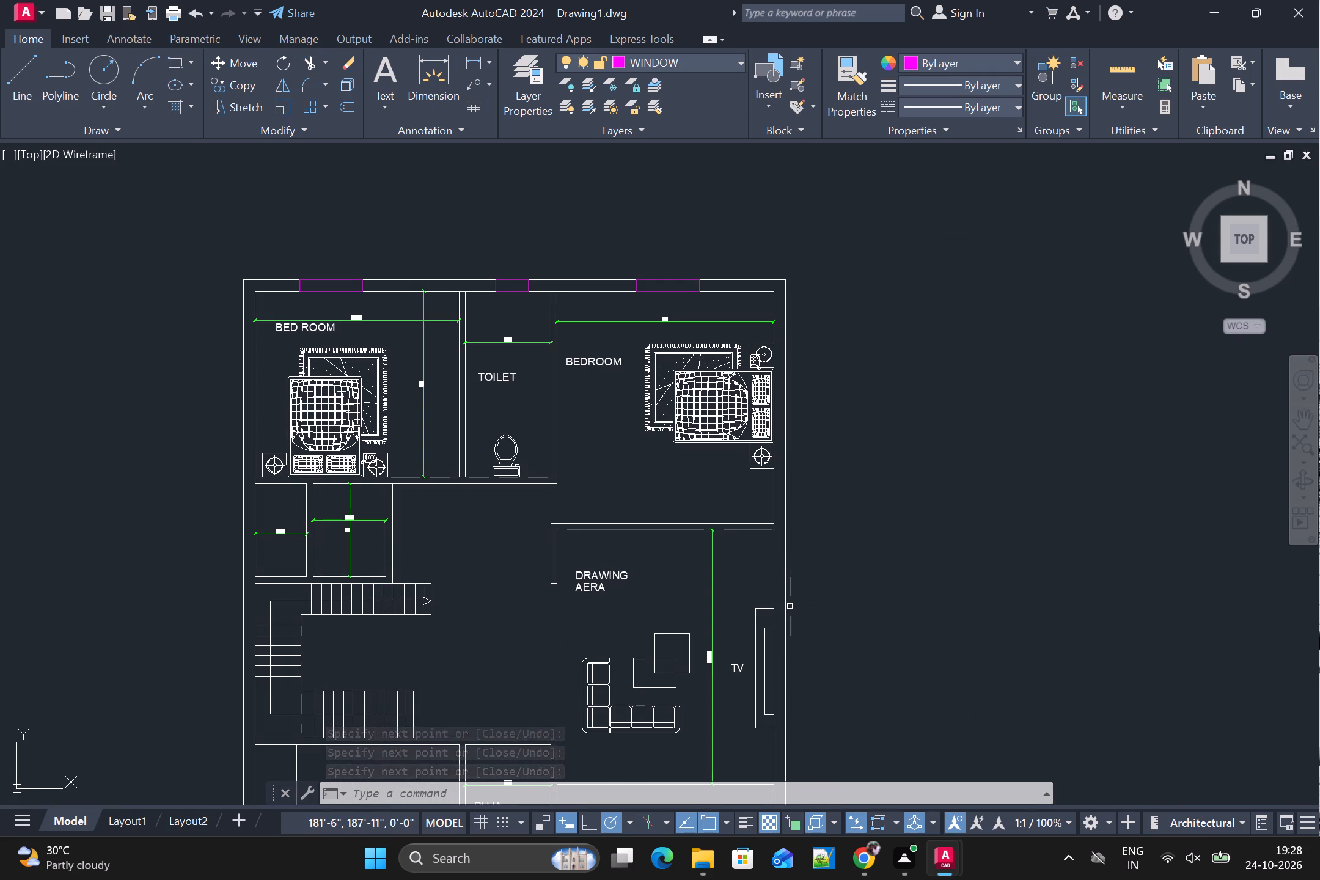
{"action": "key", "text": "space"}
{"action": "scroll", "coordinate": [725, 640], "scroll_direction": "down", "scroll_amount": 1}
{"action": "middle_click_drag", "start_coordinate": [722, 665], "coordinate": [717, 458]}
{"action": "scroll", "coordinate": [673, 538], "scroll_direction": "up", "scroll_amount": 3}
{"action": "left_click", "coordinate": [621, 495]}
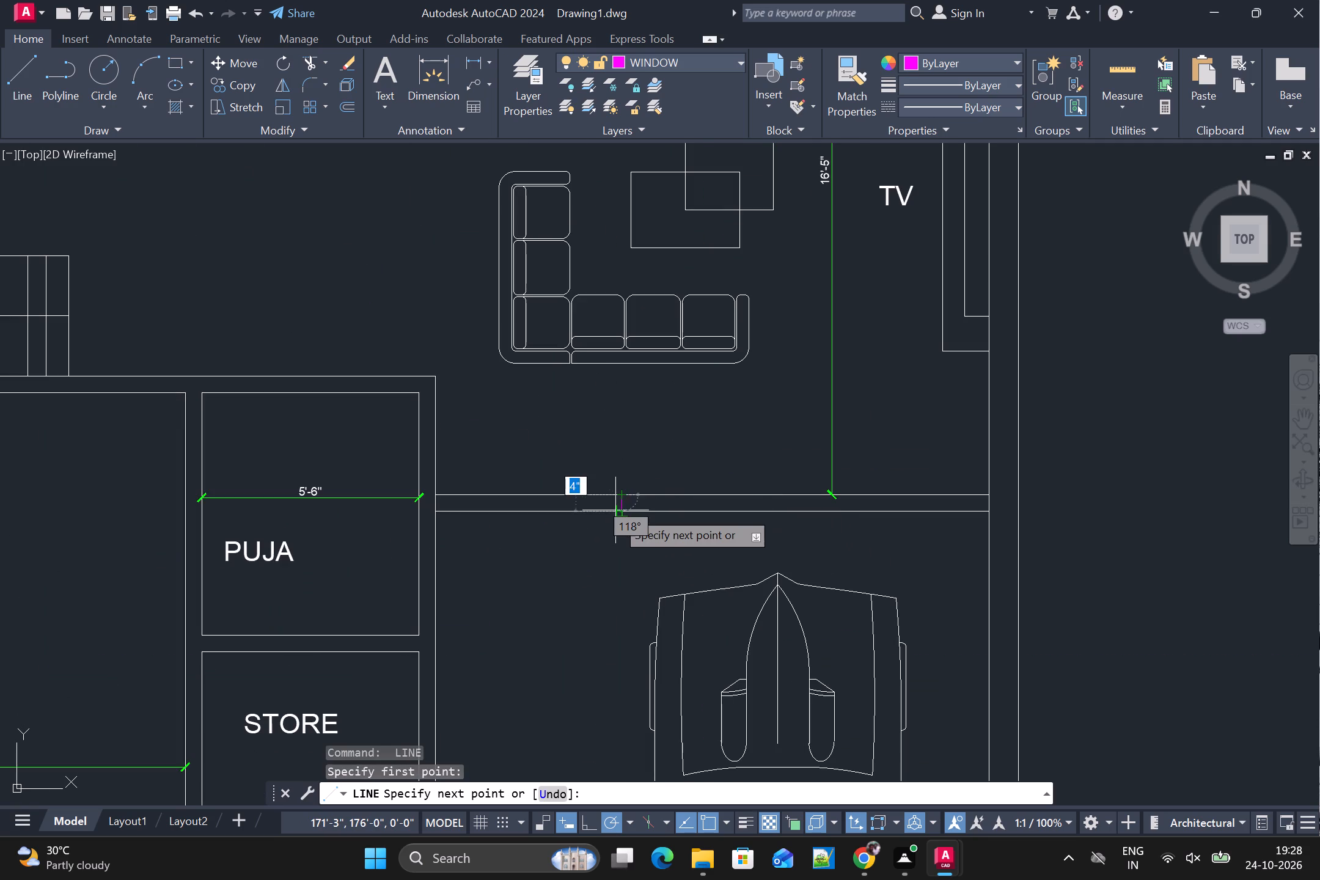
{"action": "left_click", "coordinate": [623, 516]}
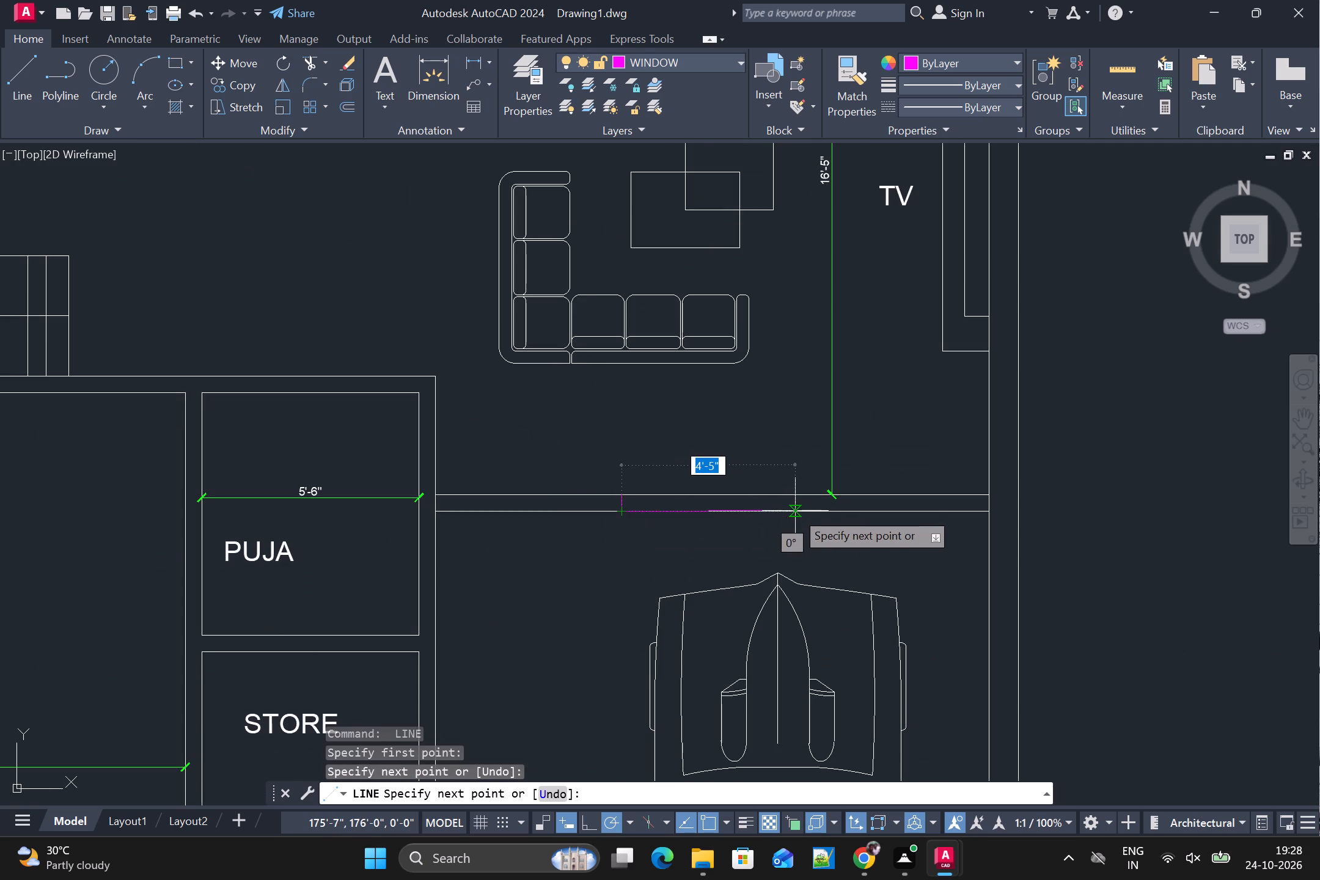
{"action": "left_click", "coordinate": [790, 509]}
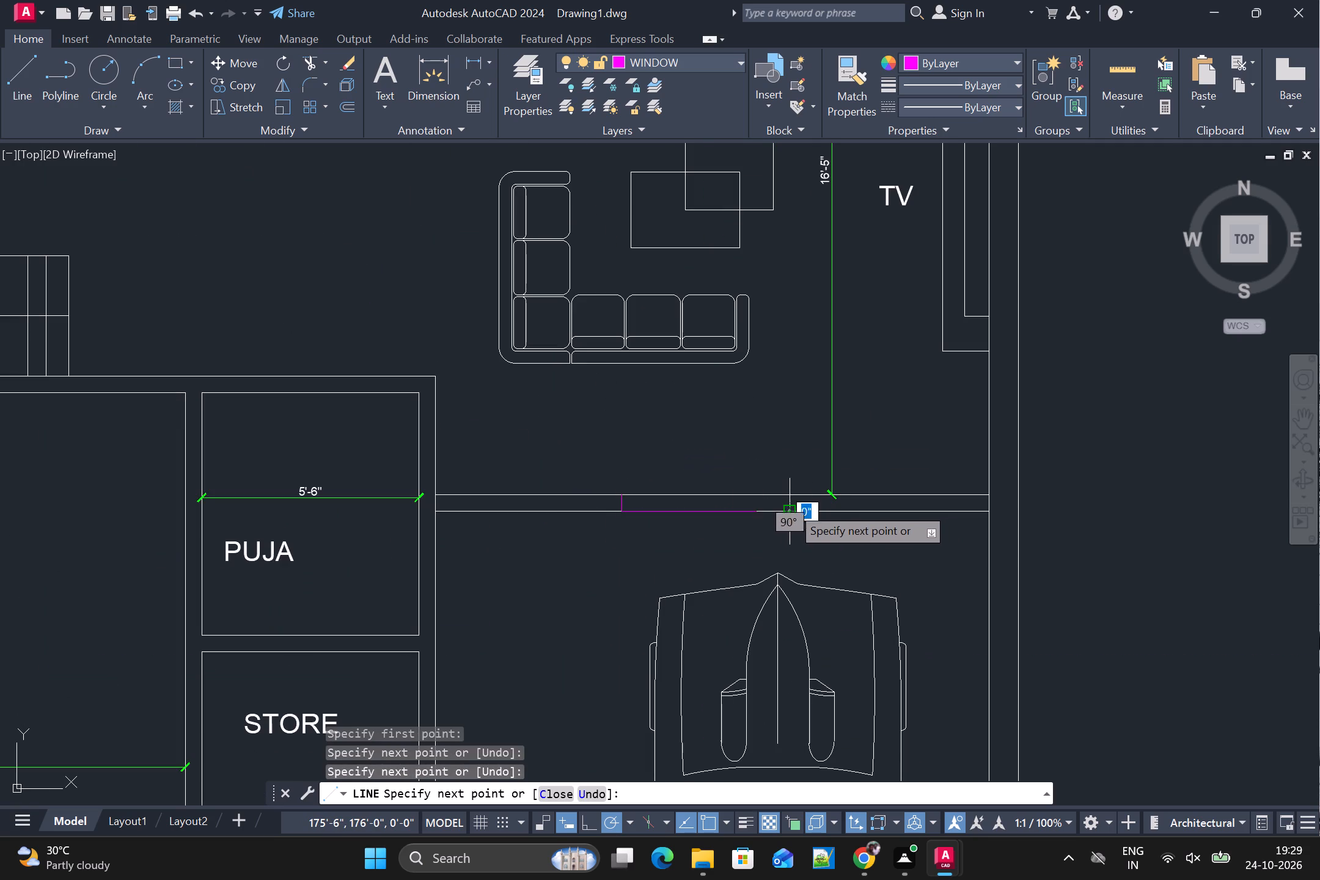
{"action": "left_click", "coordinate": [791, 497]}
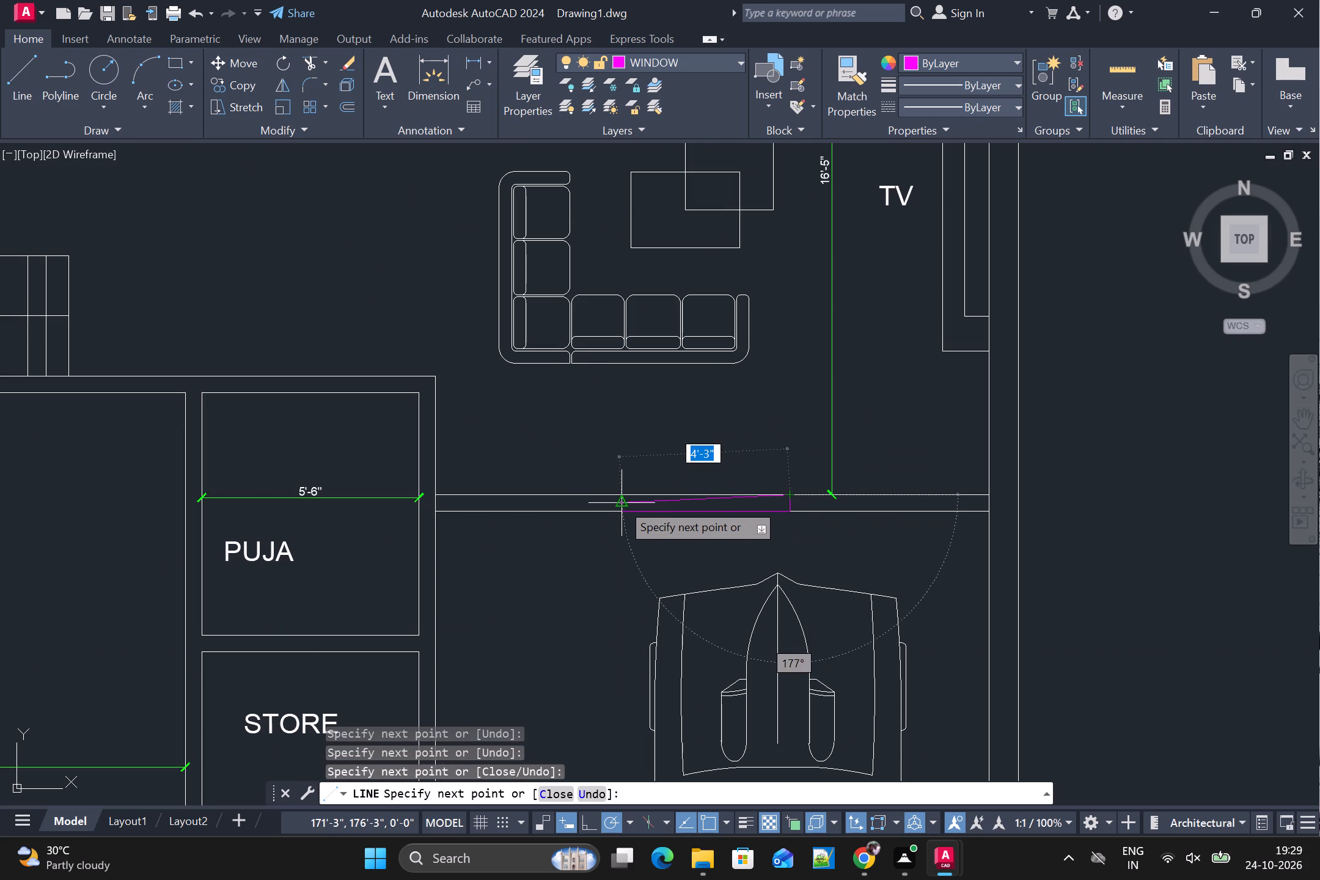
{"action": "left_click", "coordinate": [620, 494]}
{"action": "key", "text": "space"}
Outline a window about 5'-2" long with lines in the kitchen's south outer wall, near the sink.
{"action": "scroll", "coordinate": [739, 532], "scroll_direction": "down", "scroll_amount": 1}
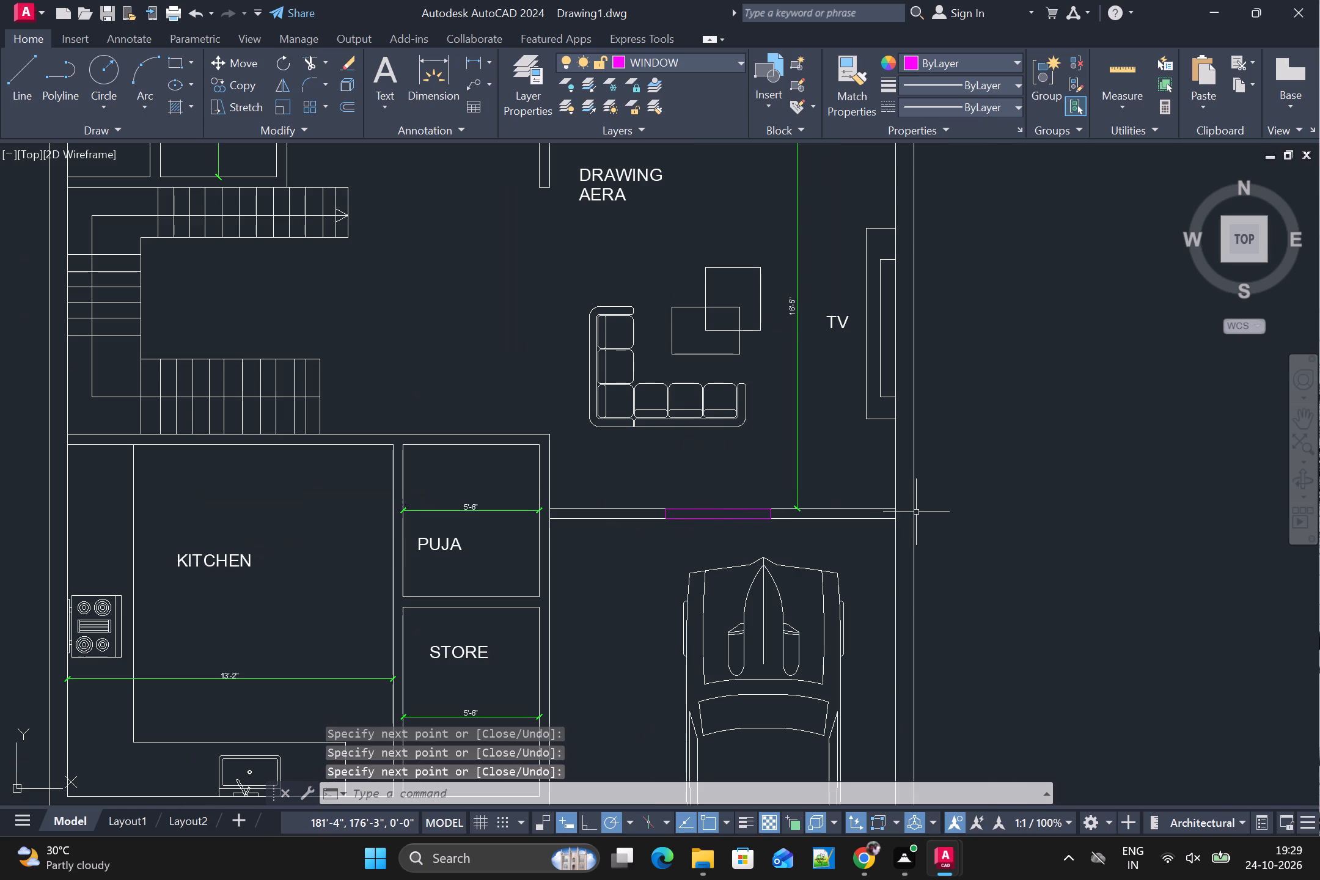
{"action": "scroll", "coordinate": [780, 557], "scroll_direction": "down", "scroll_amount": 2}
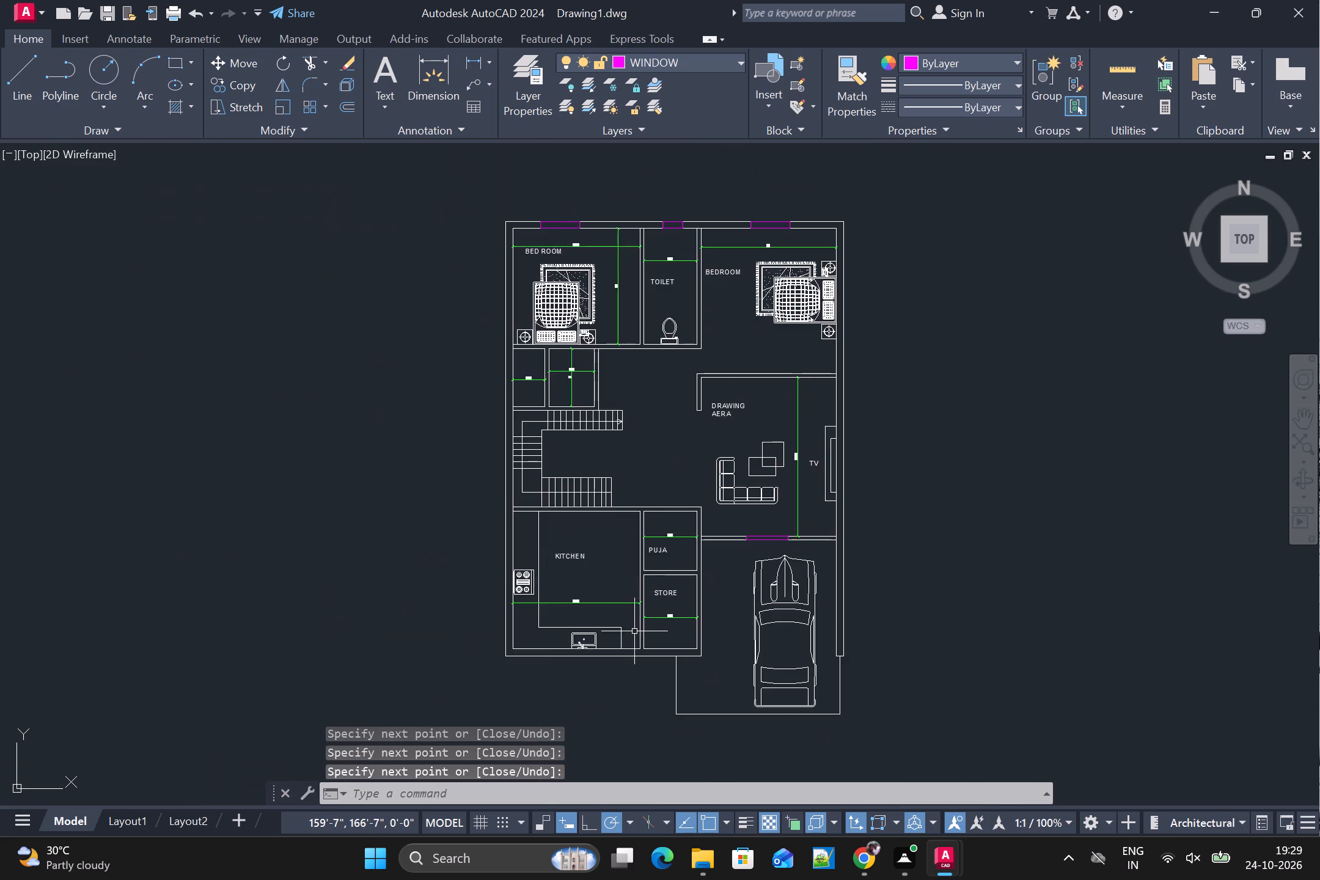
{"action": "scroll", "coordinate": [634, 631], "scroll_direction": "up", "scroll_amount": 2}
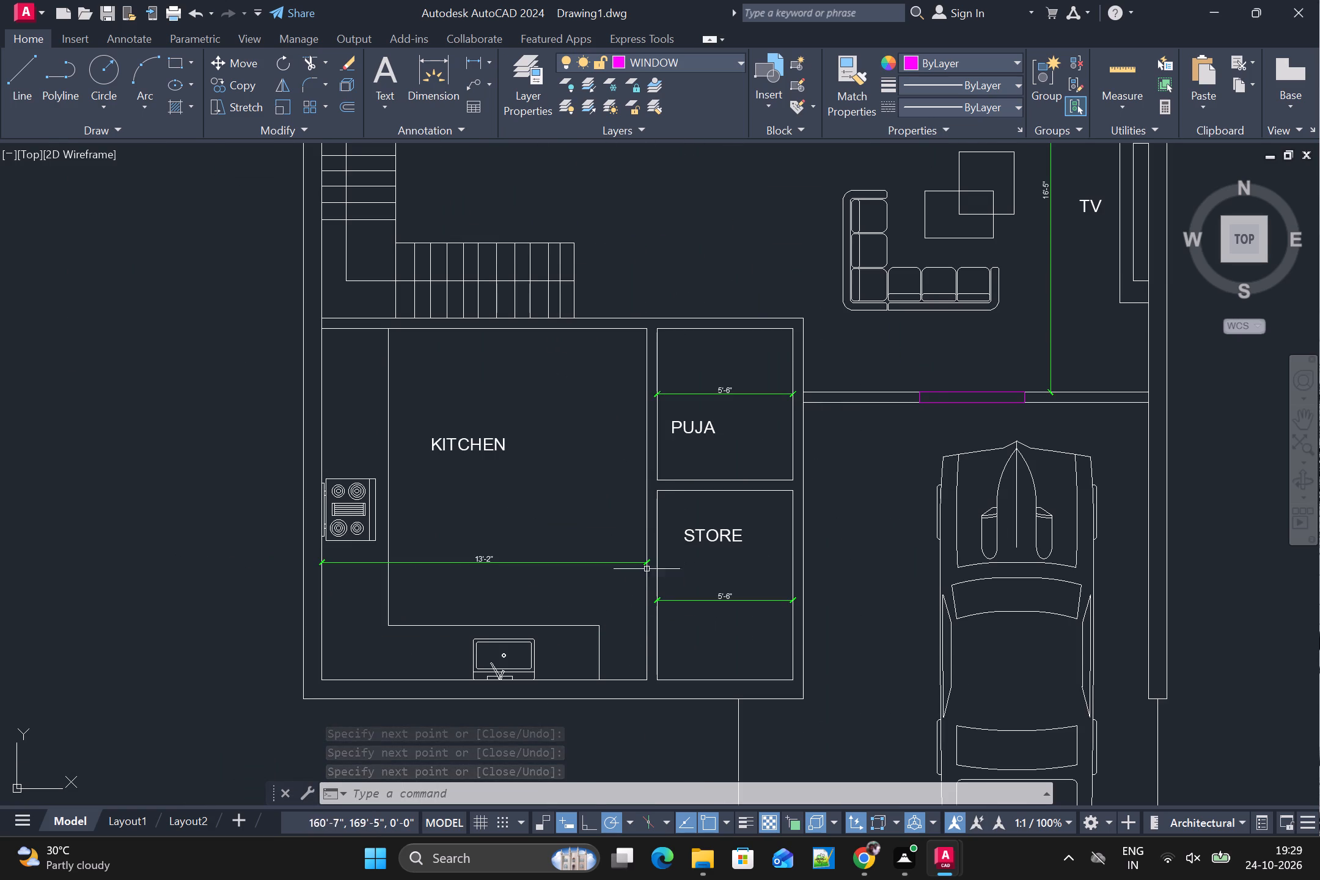
{"action": "scroll", "coordinate": [632, 585], "scroll_direction": "down", "scroll_amount": 1}
{"action": "key", "text": "space"}
{"action": "scroll", "coordinate": [495, 648], "scroll_direction": "up", "scroll_amount": 1}
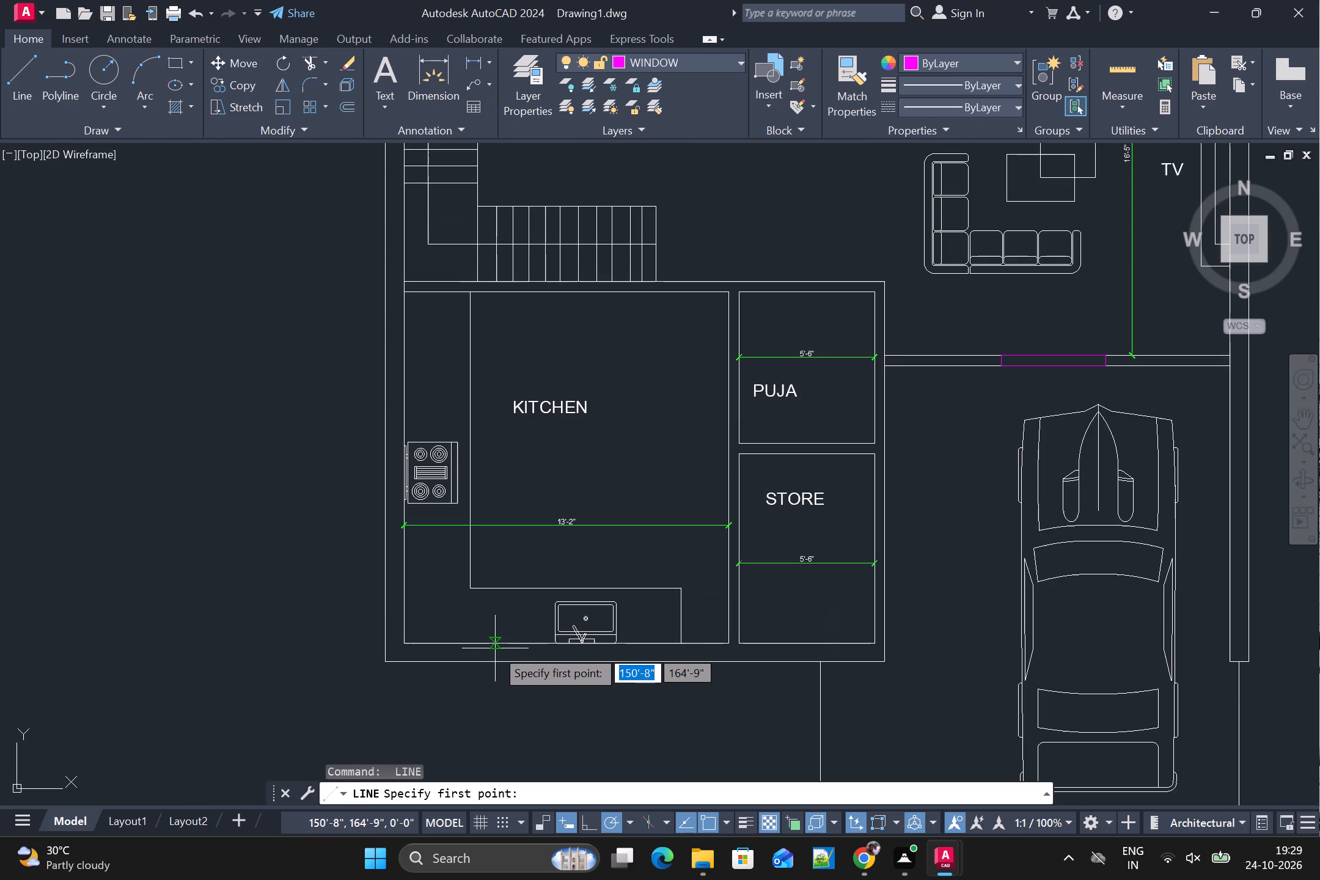
{"action": "left_click", "coordinate": [467, 642]}
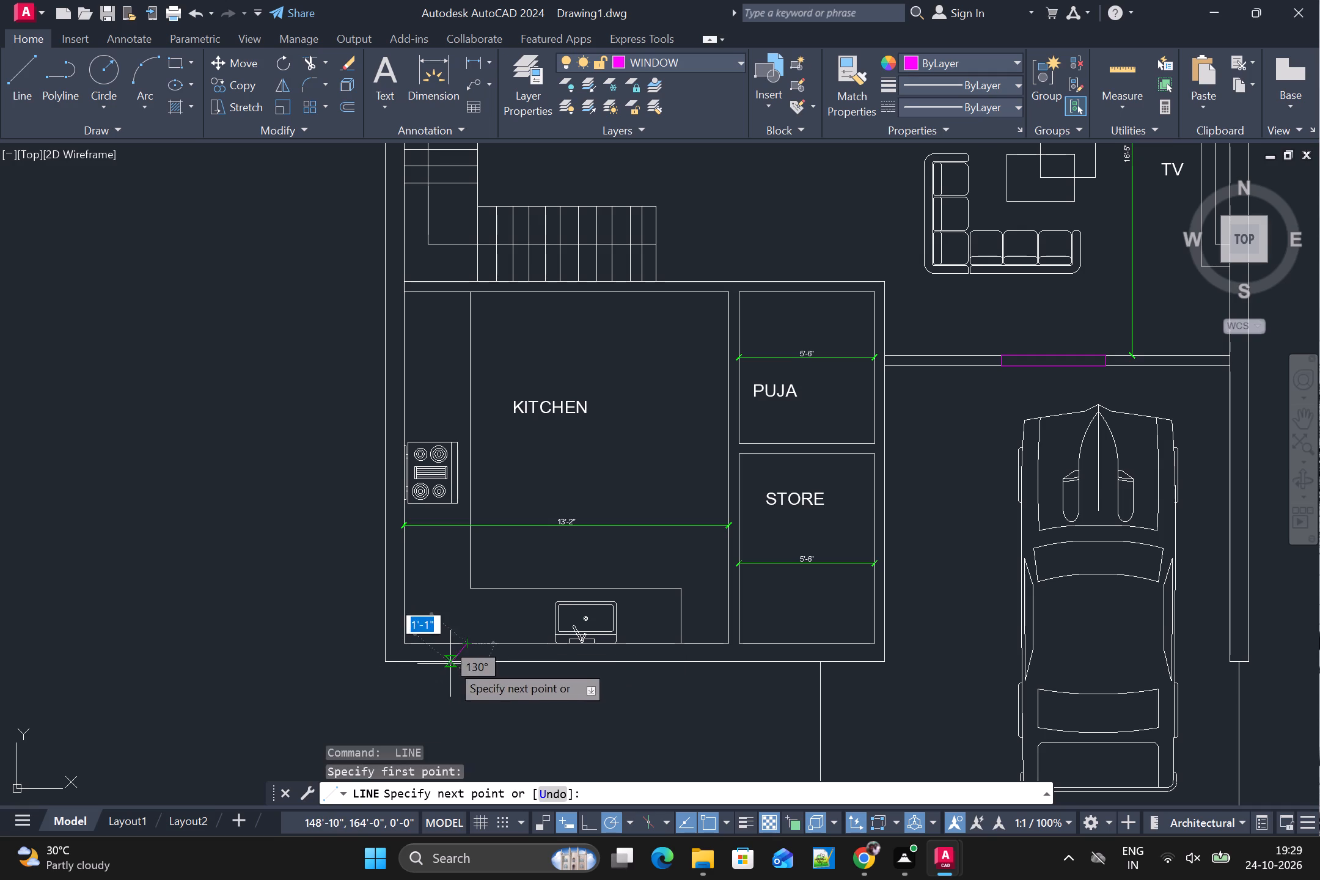
{"action": "left_click", "coordinate": [468, 662]}
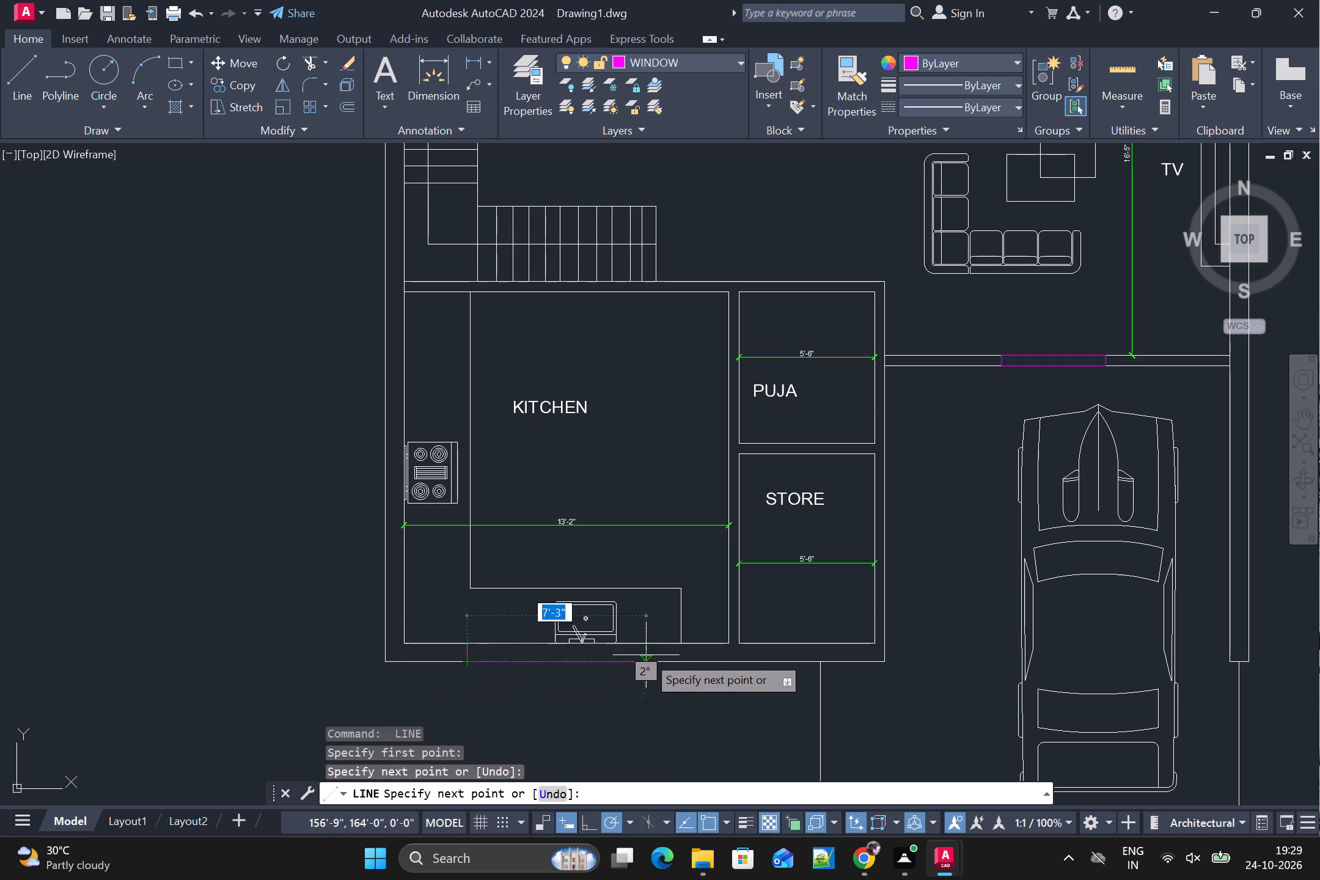
{"action": "scroll", "coordinate": [634, 658], "scroll_direction": "up", "scroll_amount": 1}
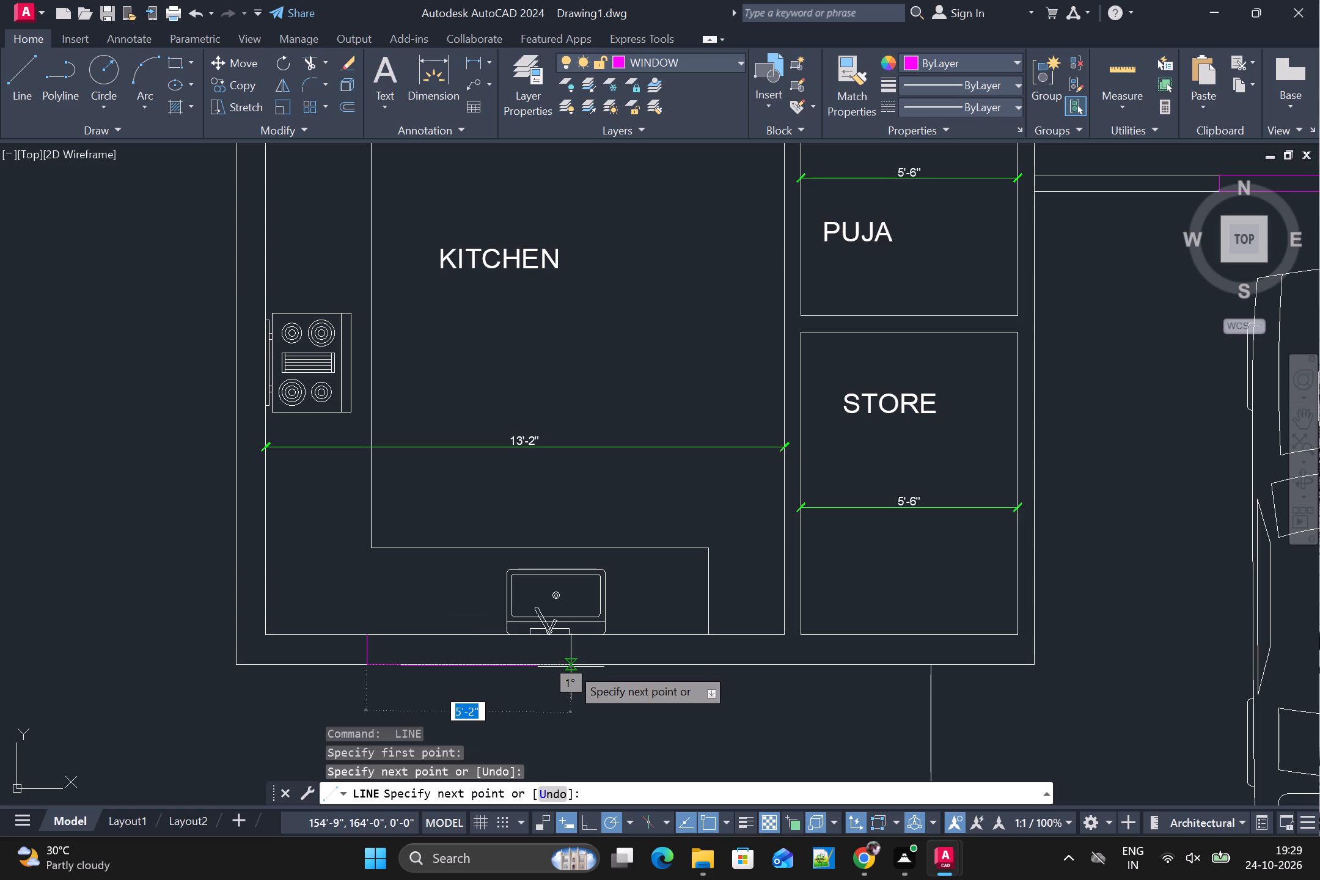
{"action": "left_click", "coordinate": [571, 667]}
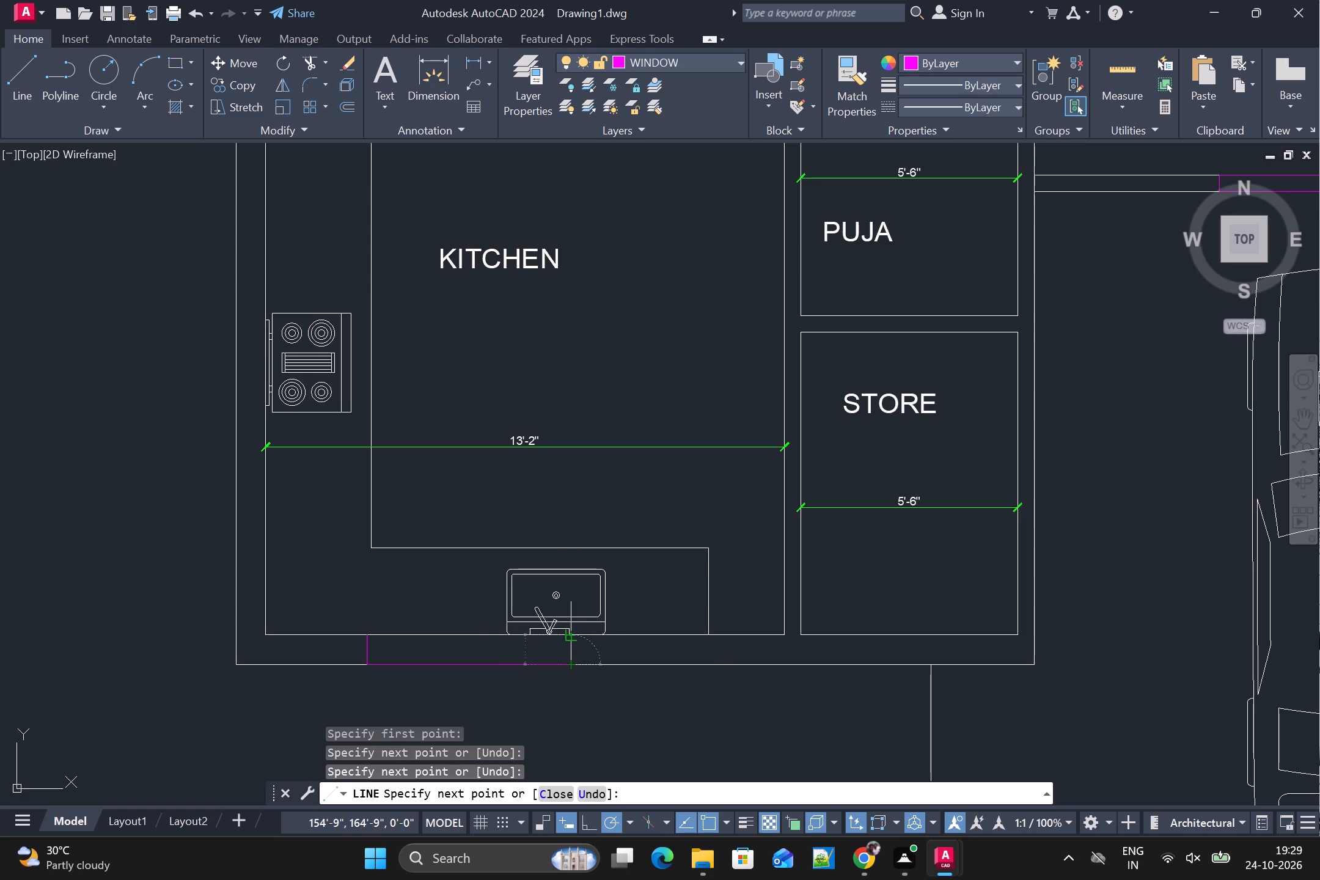
{"action": "left_click", "coordinate": [570, 637]}
{"action": "left_click", "coordinate": [364, 636]}
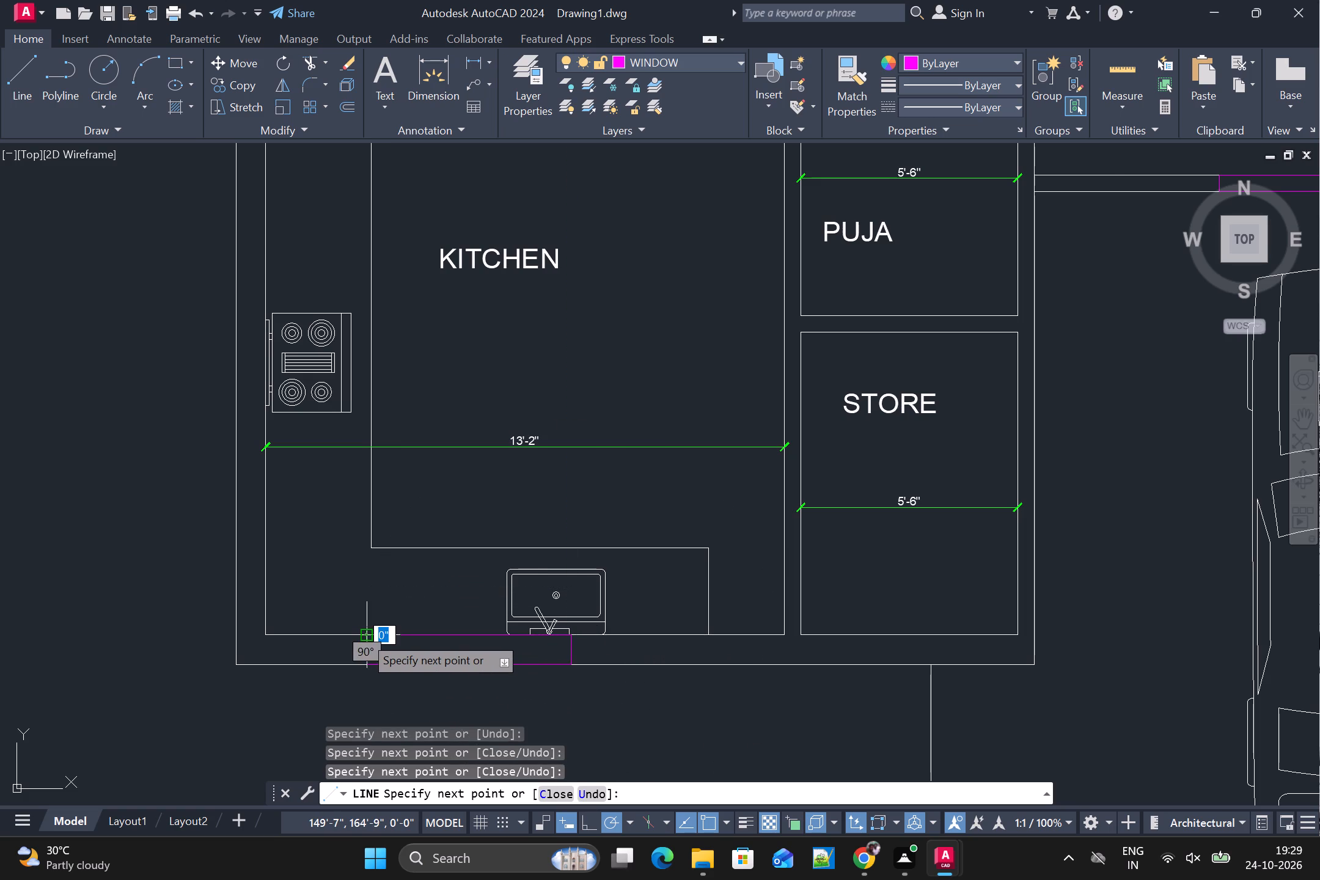
{"action": "key", "text": "space"}
Outline a window about 3'-2" long with lines across the kitchen's west outer wall, just north of the stove.
{"action": "scroll", "coordinate": [464, 637], "scroll_direction": "down", "scroll_amount": 2}
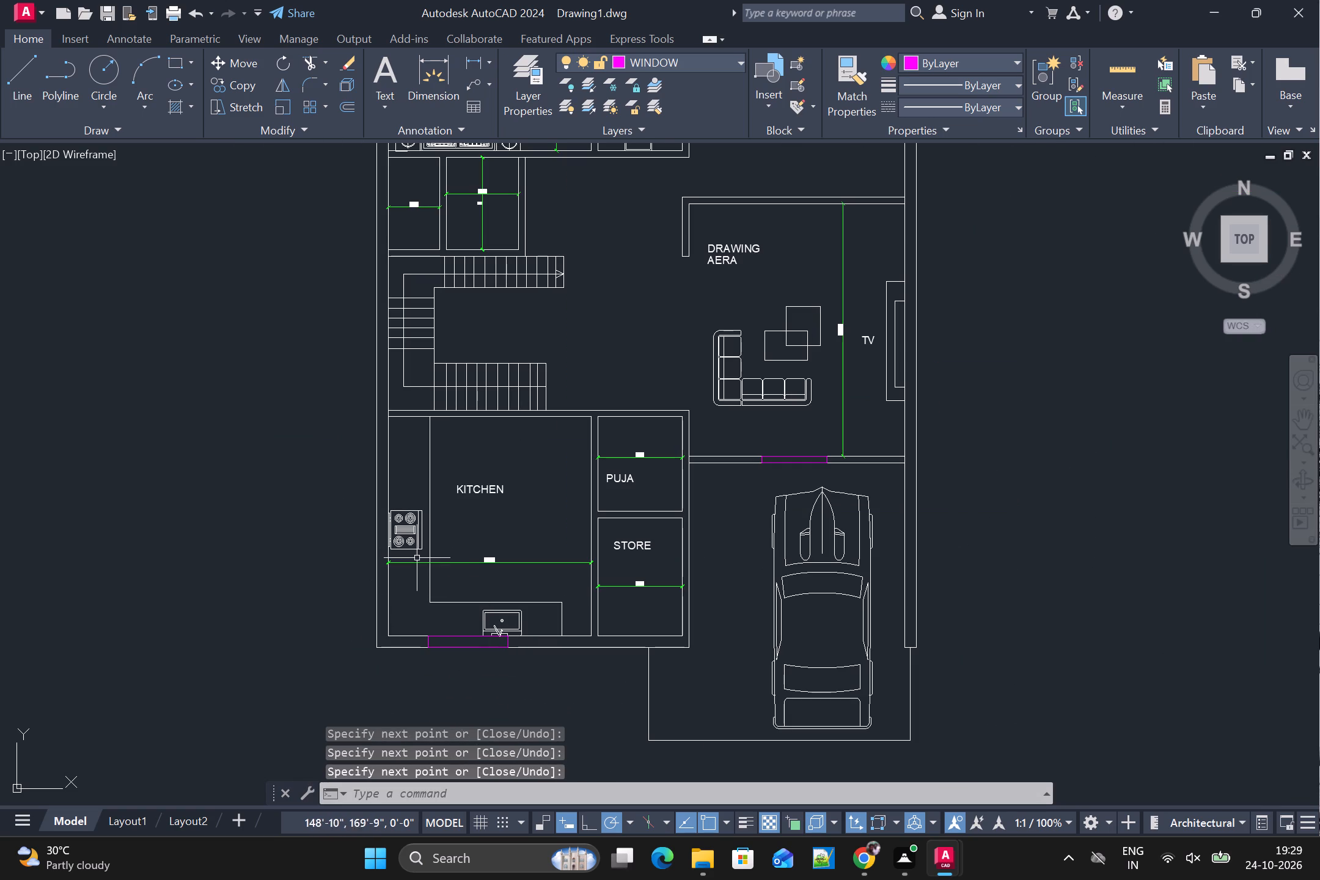
{"action": "scroll", "coordinate": [433, 537], "scroll_direction": "up", "scroll_amount": 1}
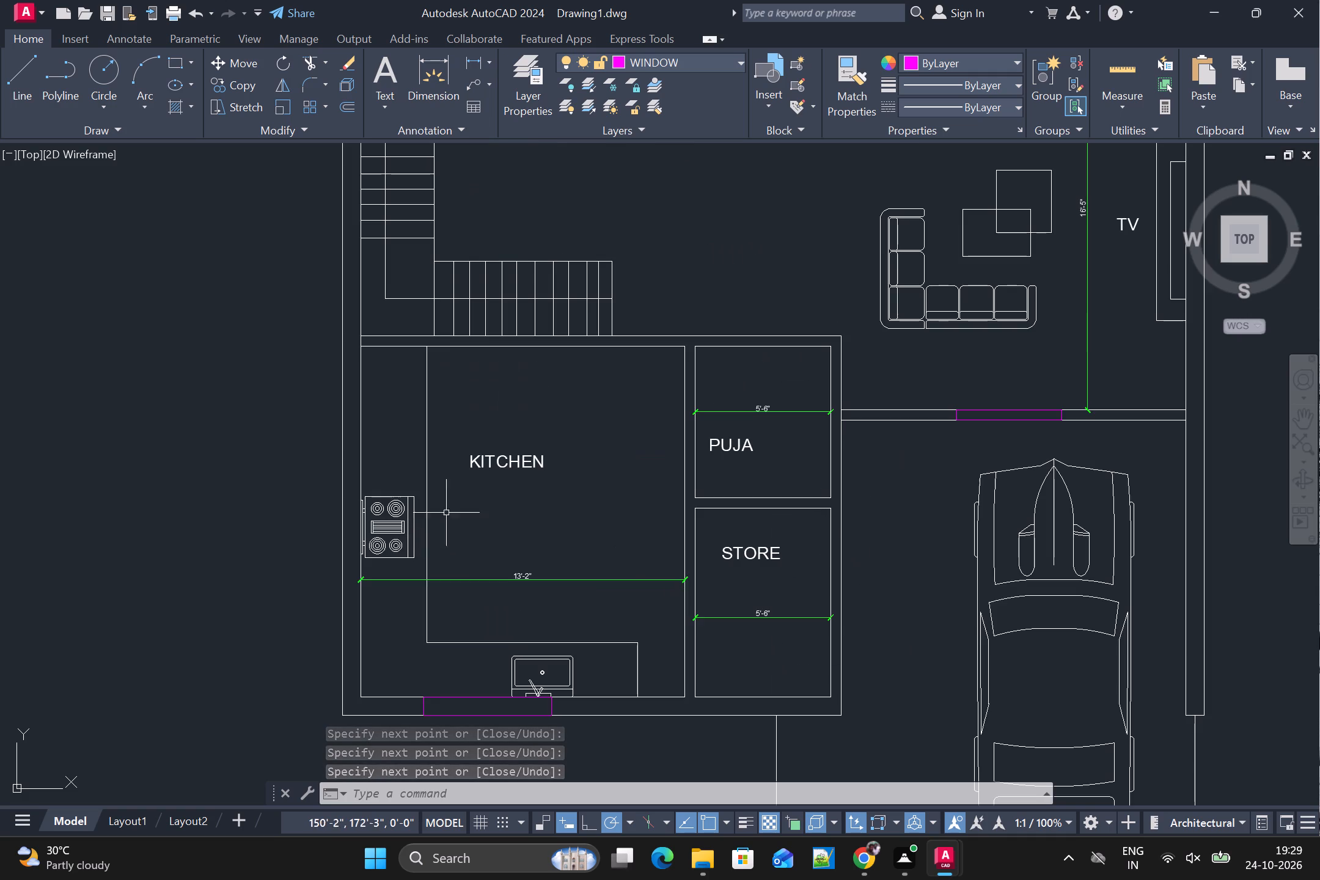
{"action": "middle_click_drag", "start_coordinate": [546, 543], "coordinate": [691, 541]}
{"action": "key", "text": "space"}
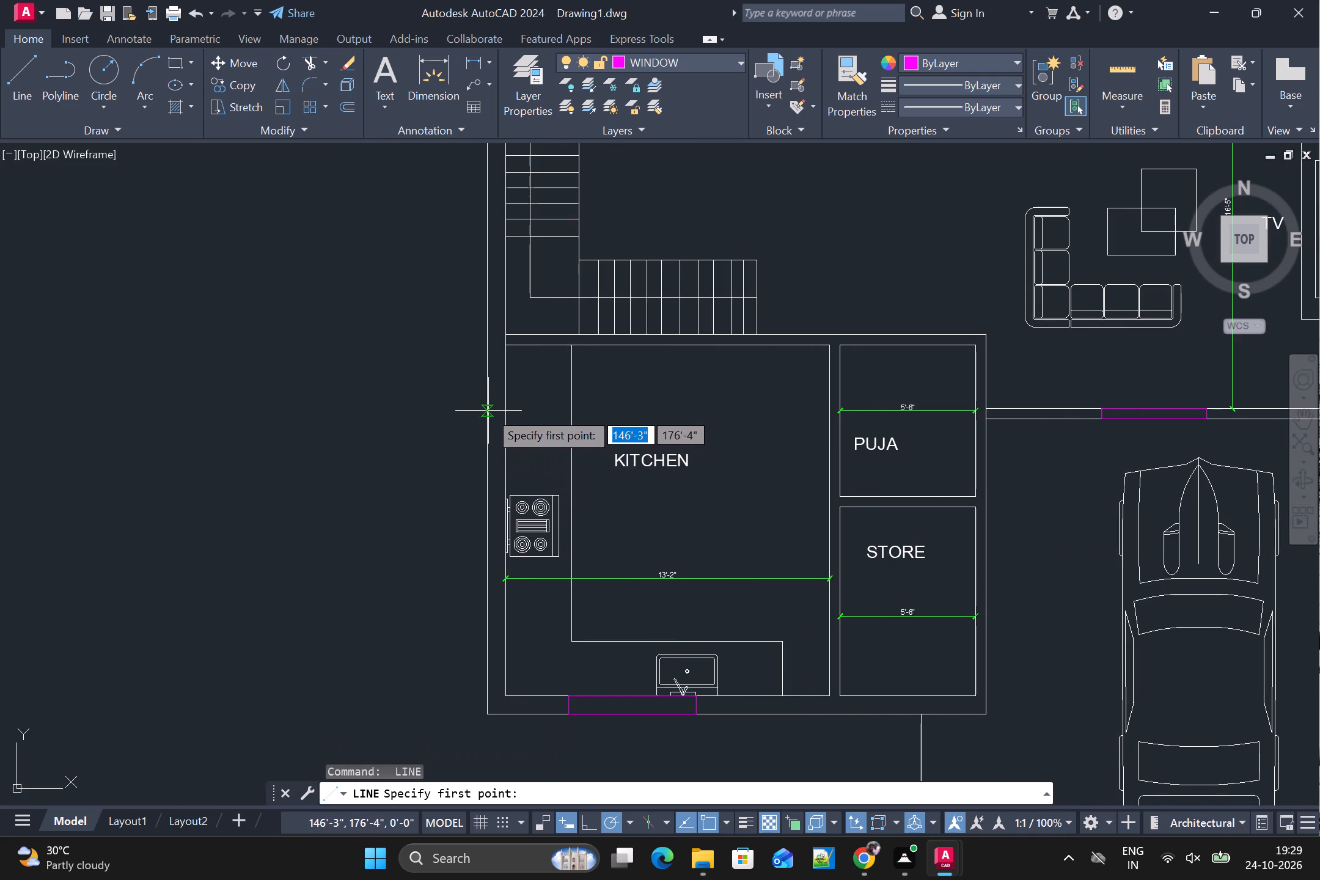
{"action": "left_click", "coordinate": [505, 413]}
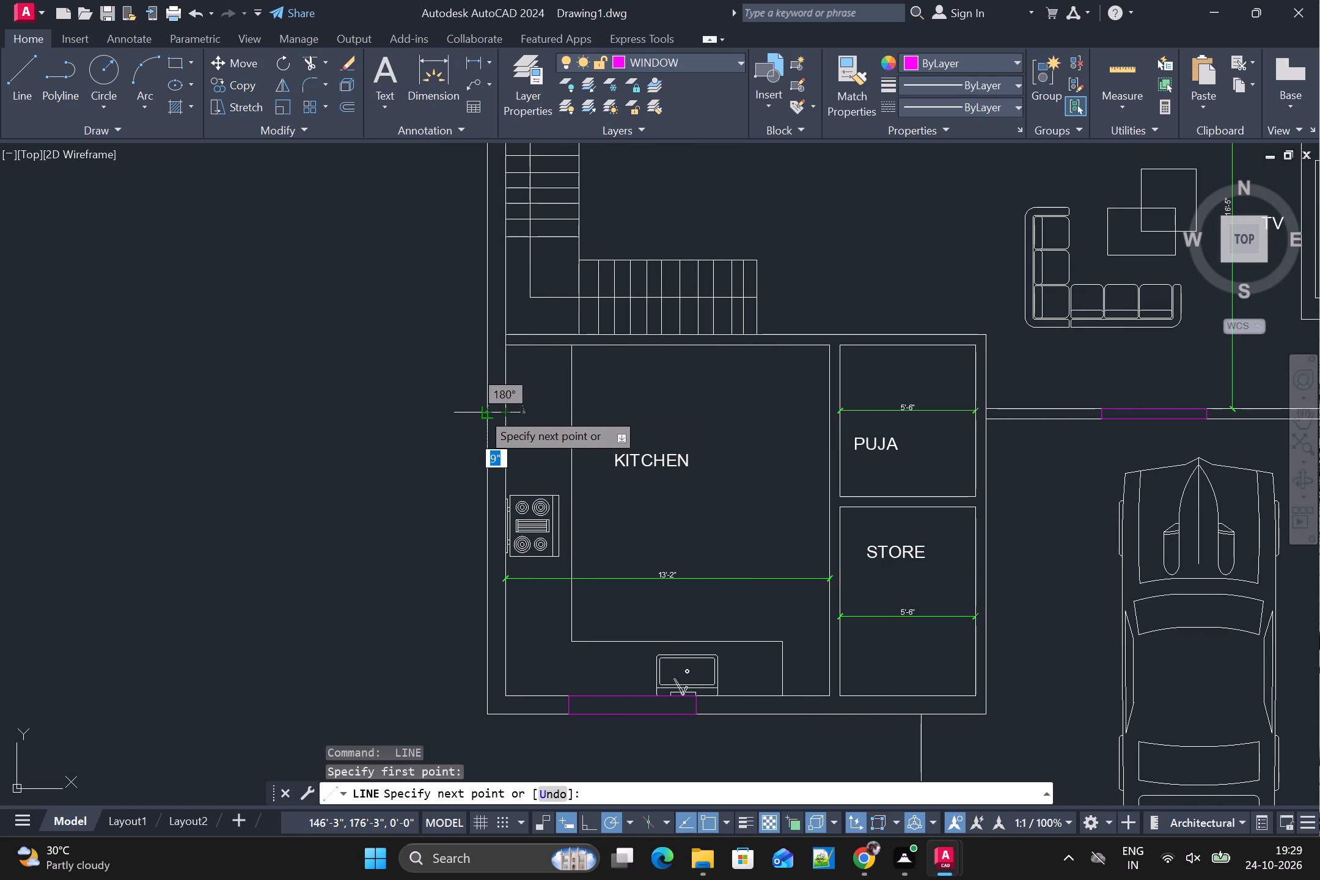
{"action": "left_click", "coordinate": [481, 411]}
{"action": "scroll", "coordinate": [486, 499], "scroll_direction": "up", "scroll_amount": 1}
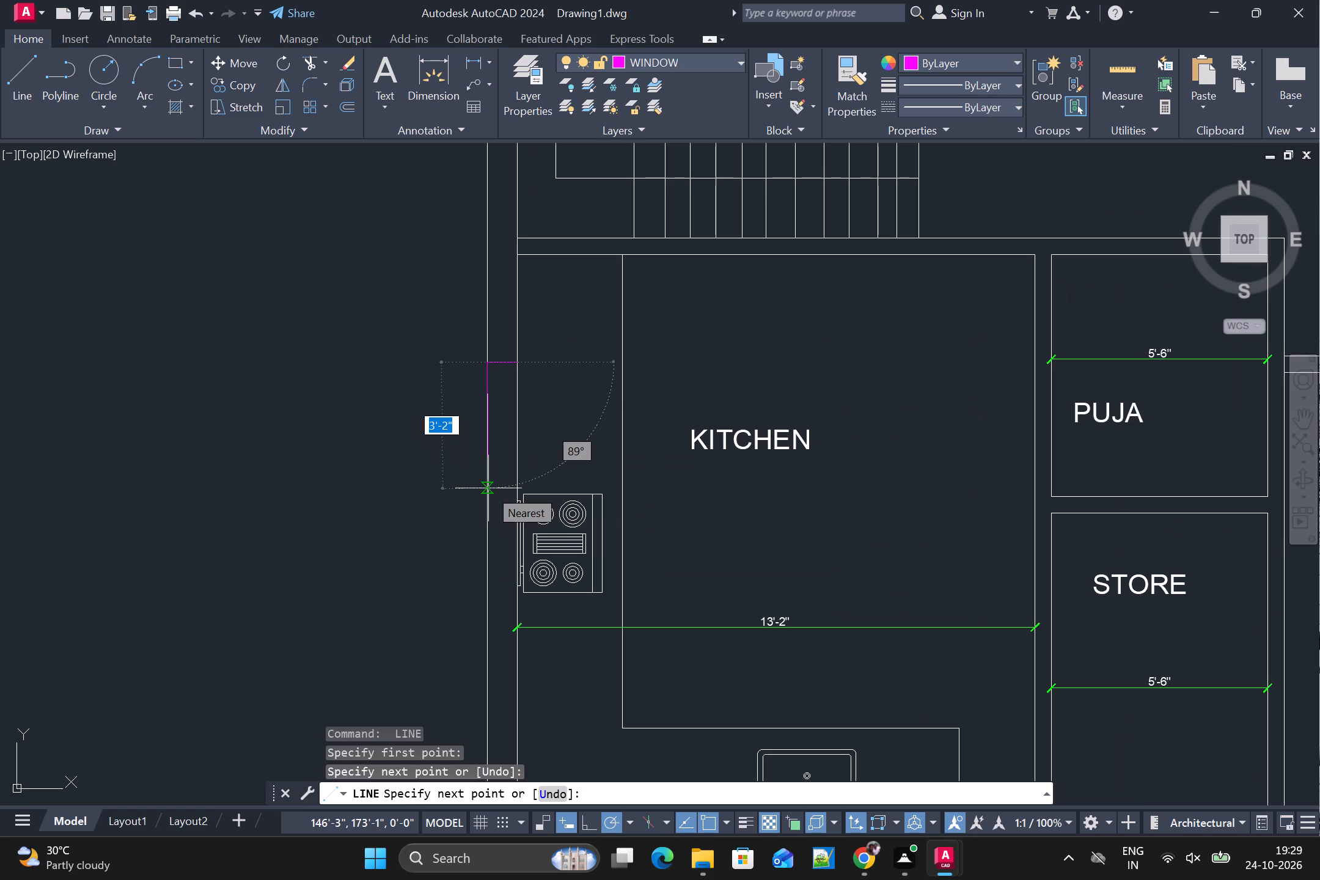
{"action": "left_click", "coordinate": [488, 488]}
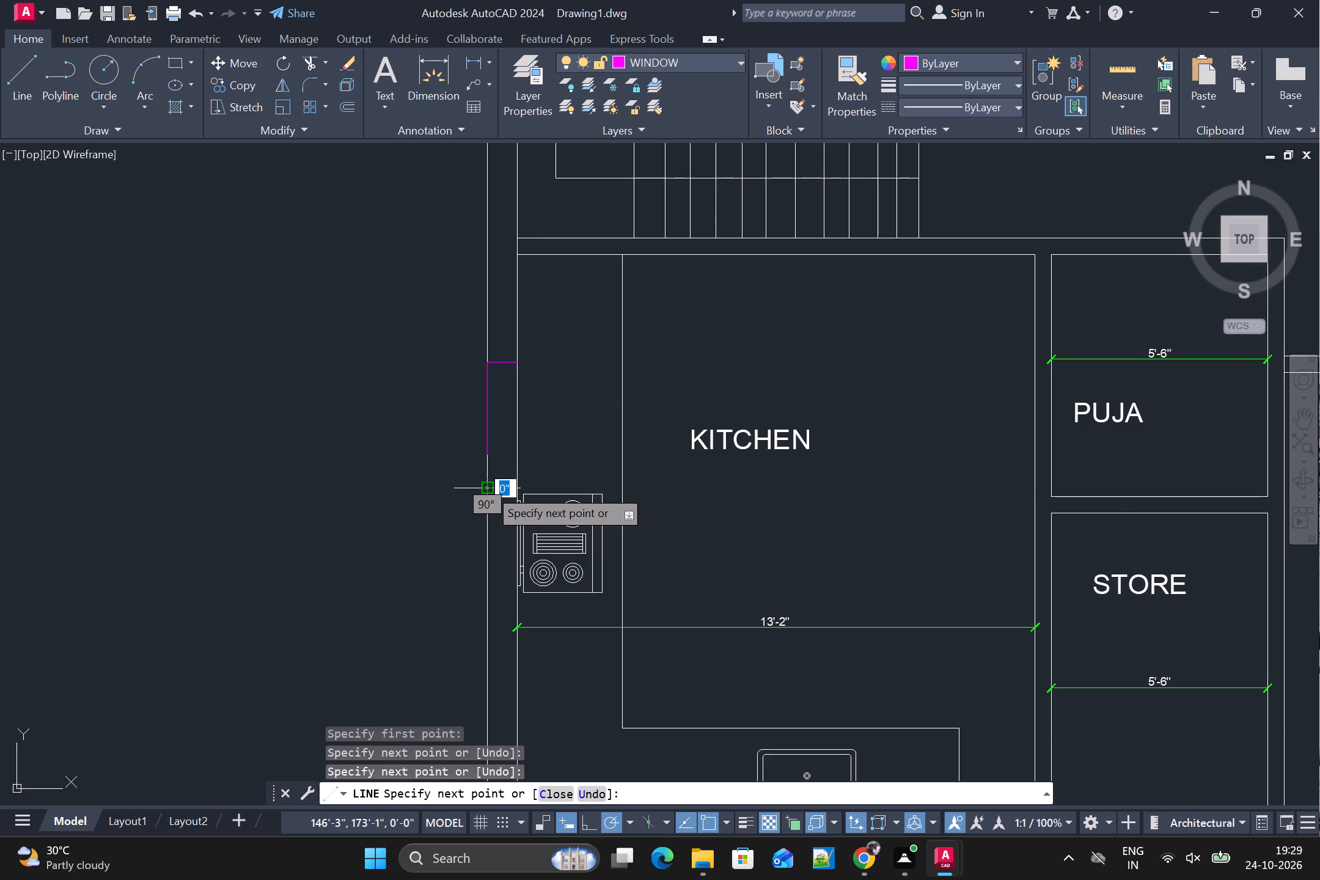
{"action": "left_click", "coordinate": [516, 486]}
{"action": "left_click", "coordinate": [518, 363]}
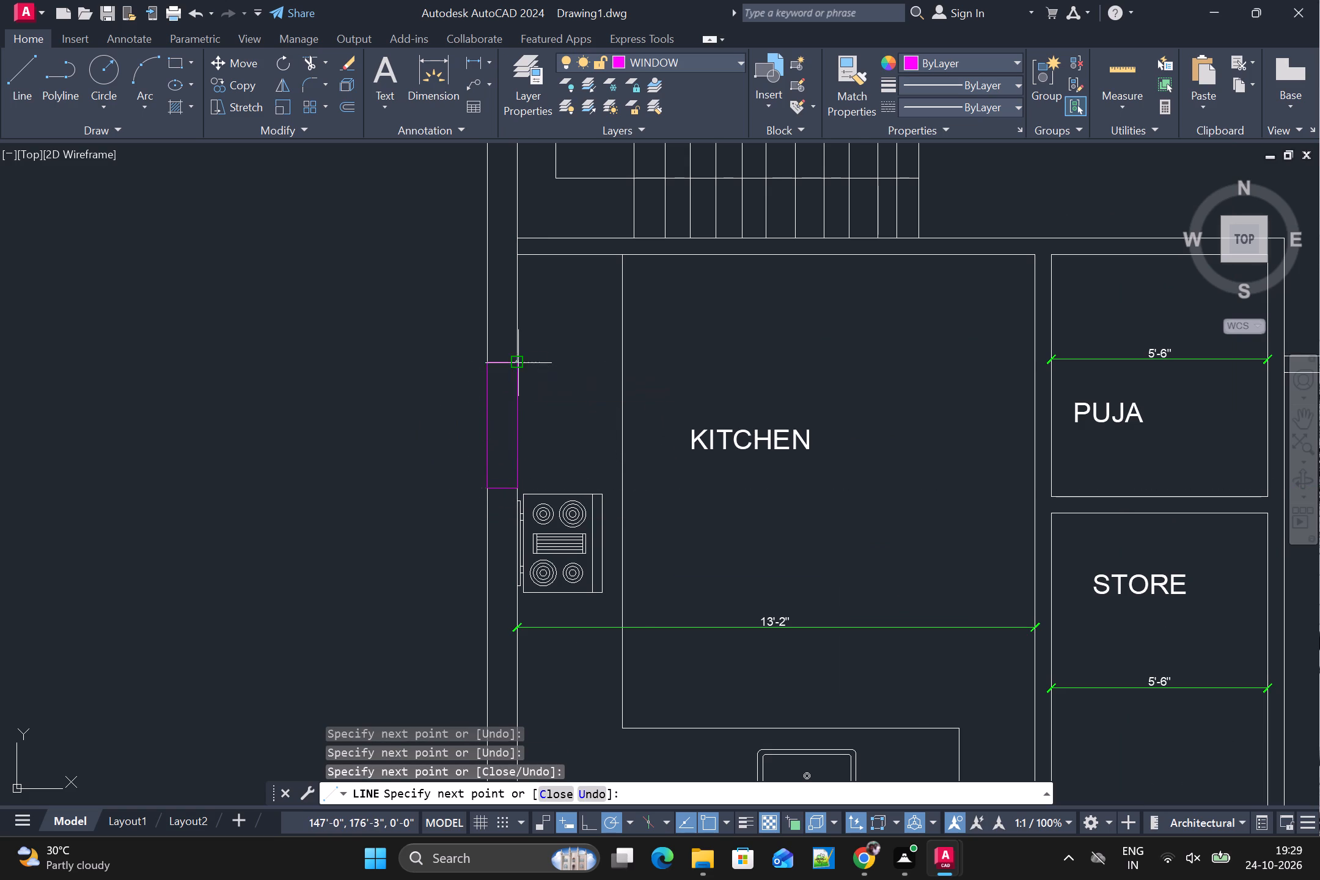
{"action": "key", "text": "space"}
Outline a window about 3'-6" long with lines across the west outer wall beside the staircase's middle flight.
{"action": "scroll", "coordinate": [559, 411], "scroll_direction": "down", "scroll_amount": 2}
{"action": "middle_click_drag", "start_coordinate": [554, 398], "coordinate": [530, 548]}
{"action": "key", "text": "space"}
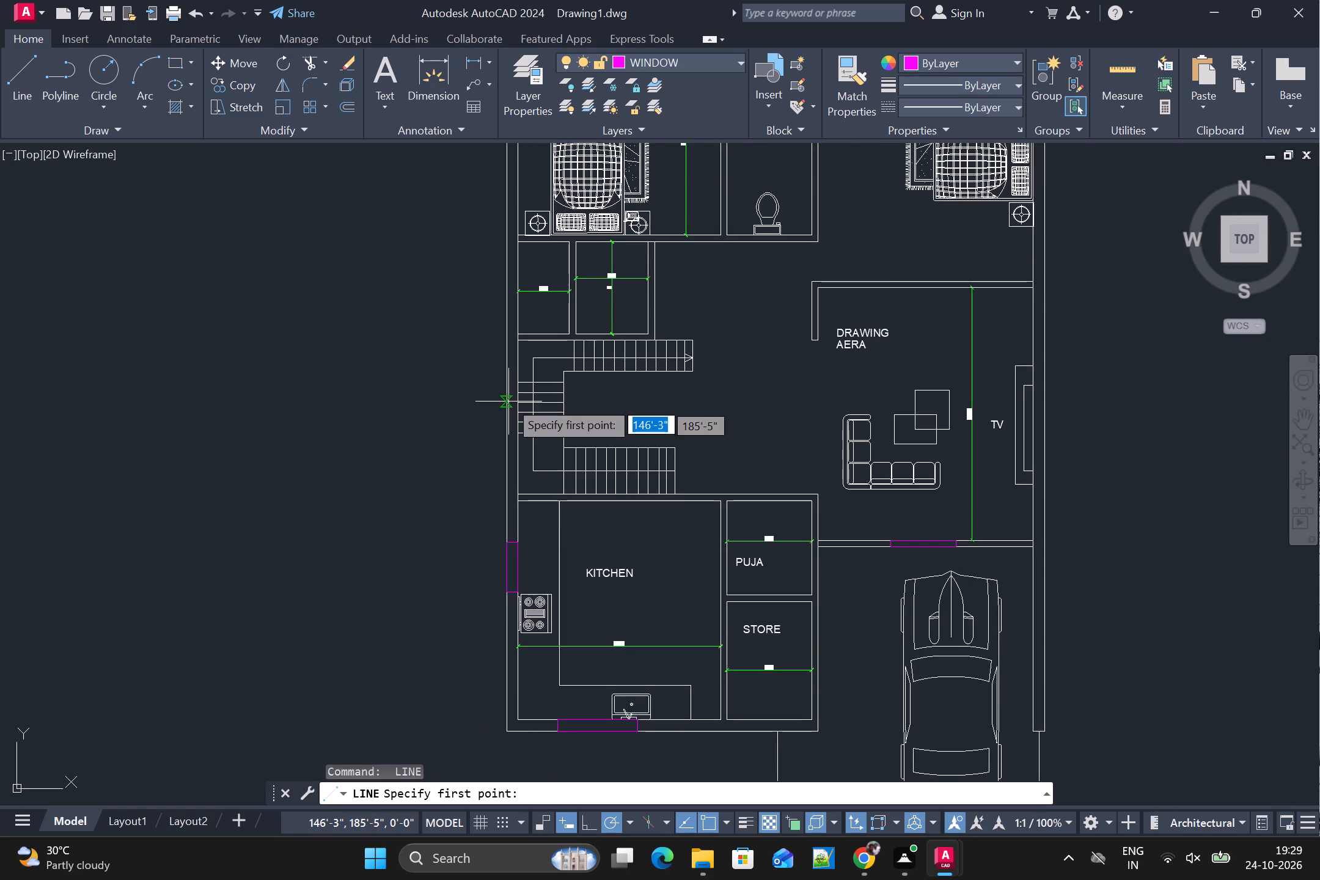
{"action": "scroll", "coordinate": [508, 400], "scroll_direction": "up", "scroll_amount": 1}
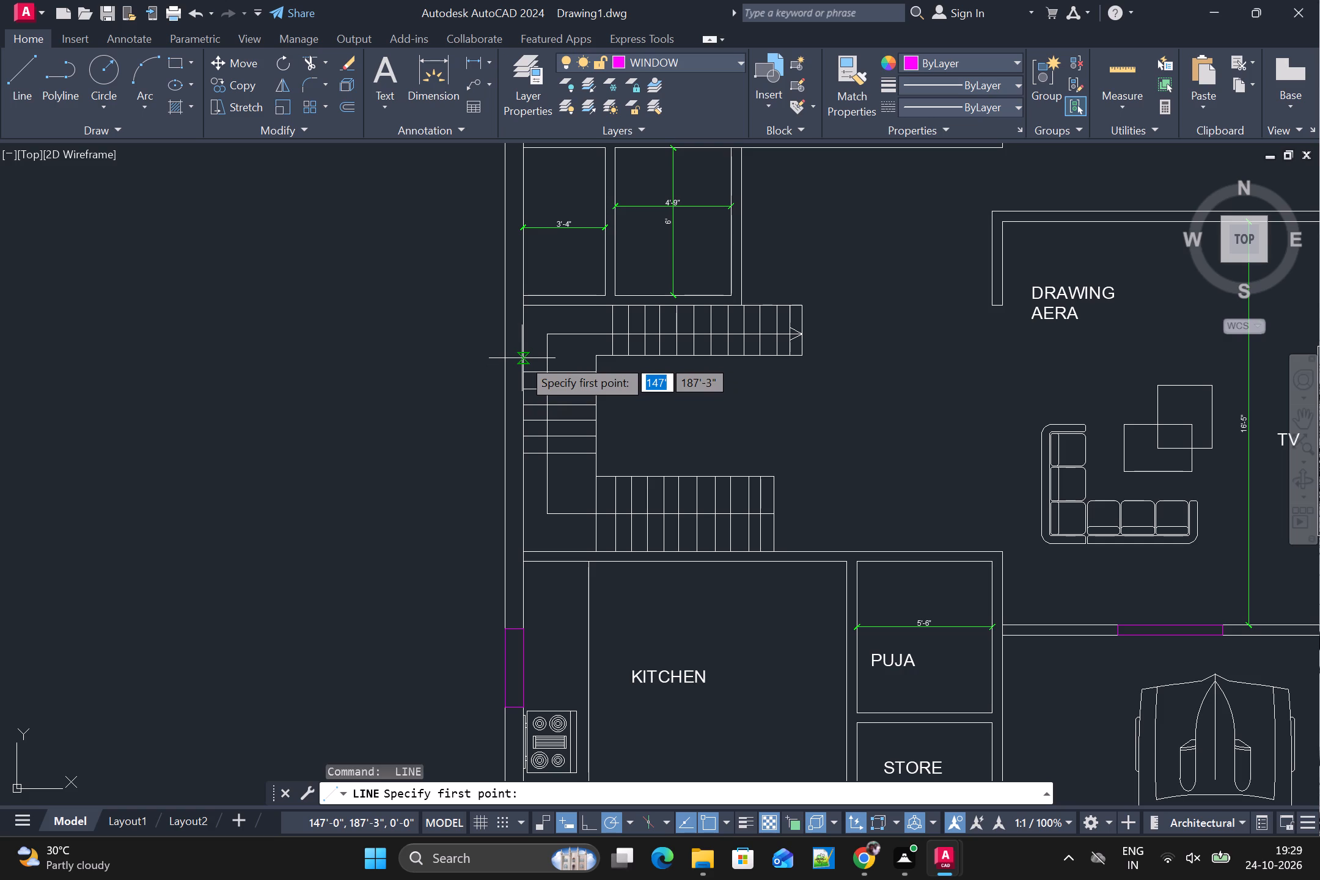
{"action": "left_click", "coordinate": [522, 358]}
{"action": "left_click", "coordinate": [504, 359]}
{"action": "scroll", "coordinate": [505, 425], "scroll_direction": "up", "scroll_amount": 2}
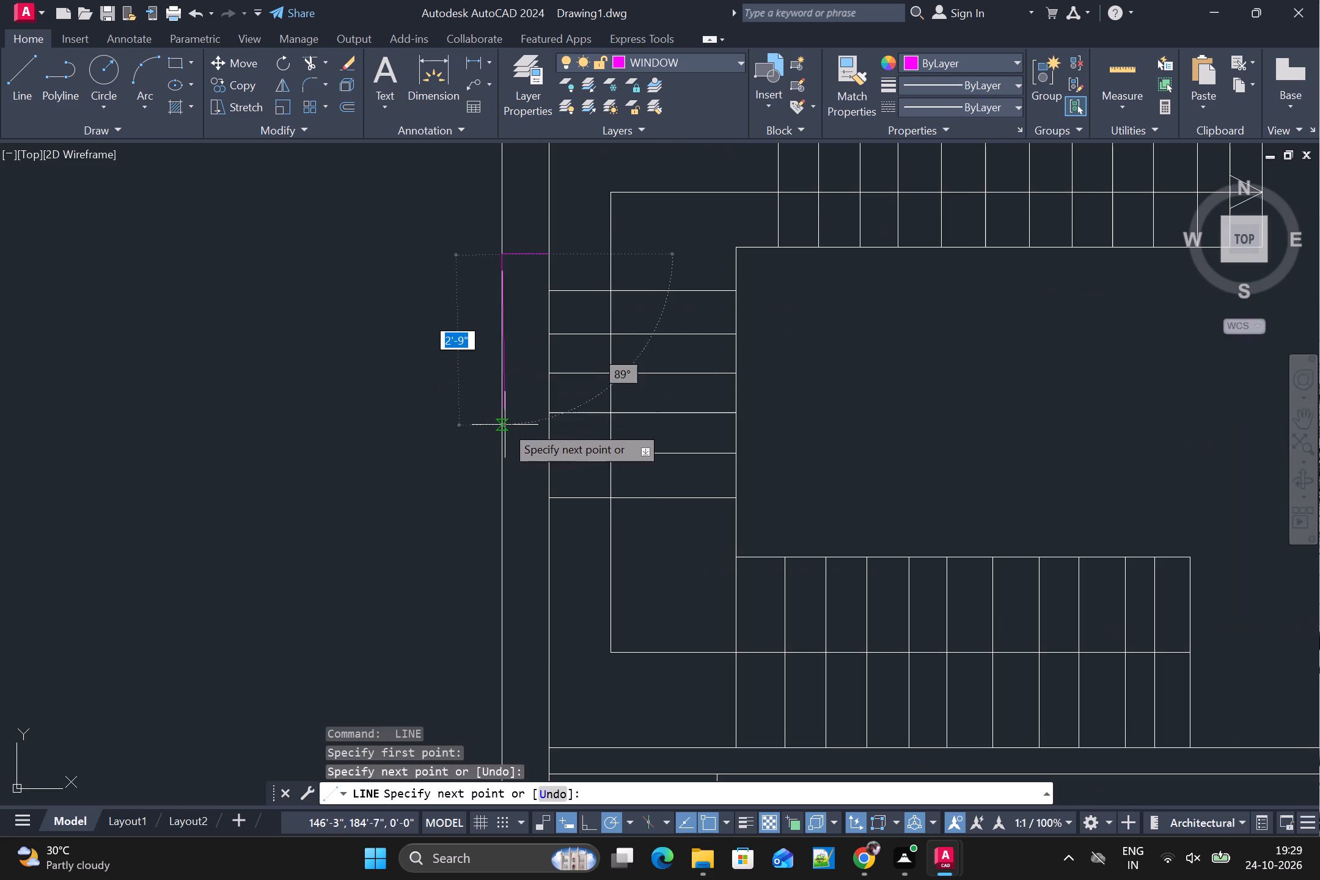
{"action": "left_click", "coordinate": [505, 477]}
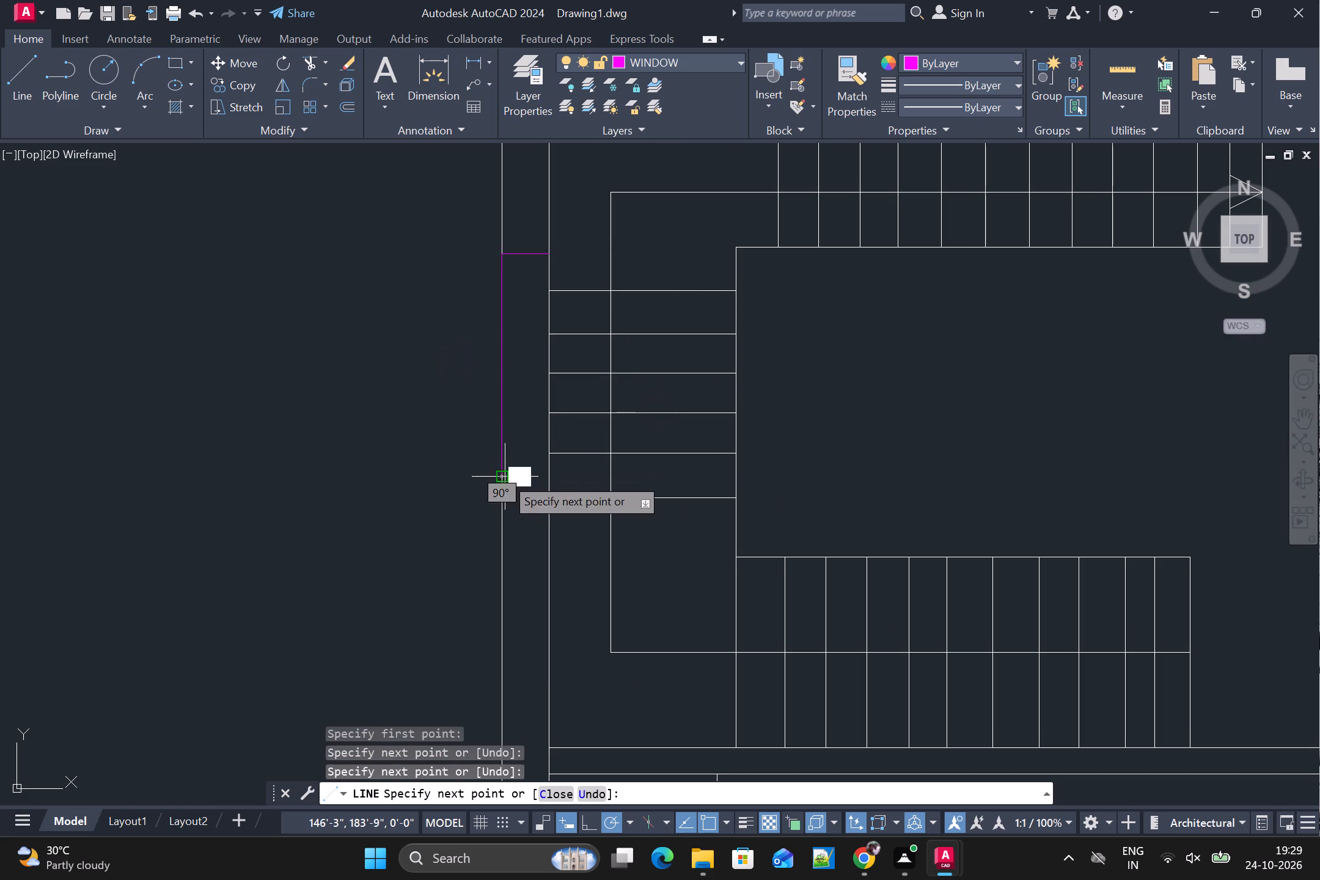
{"action": "left_click", "coordinate": [548, 476]}
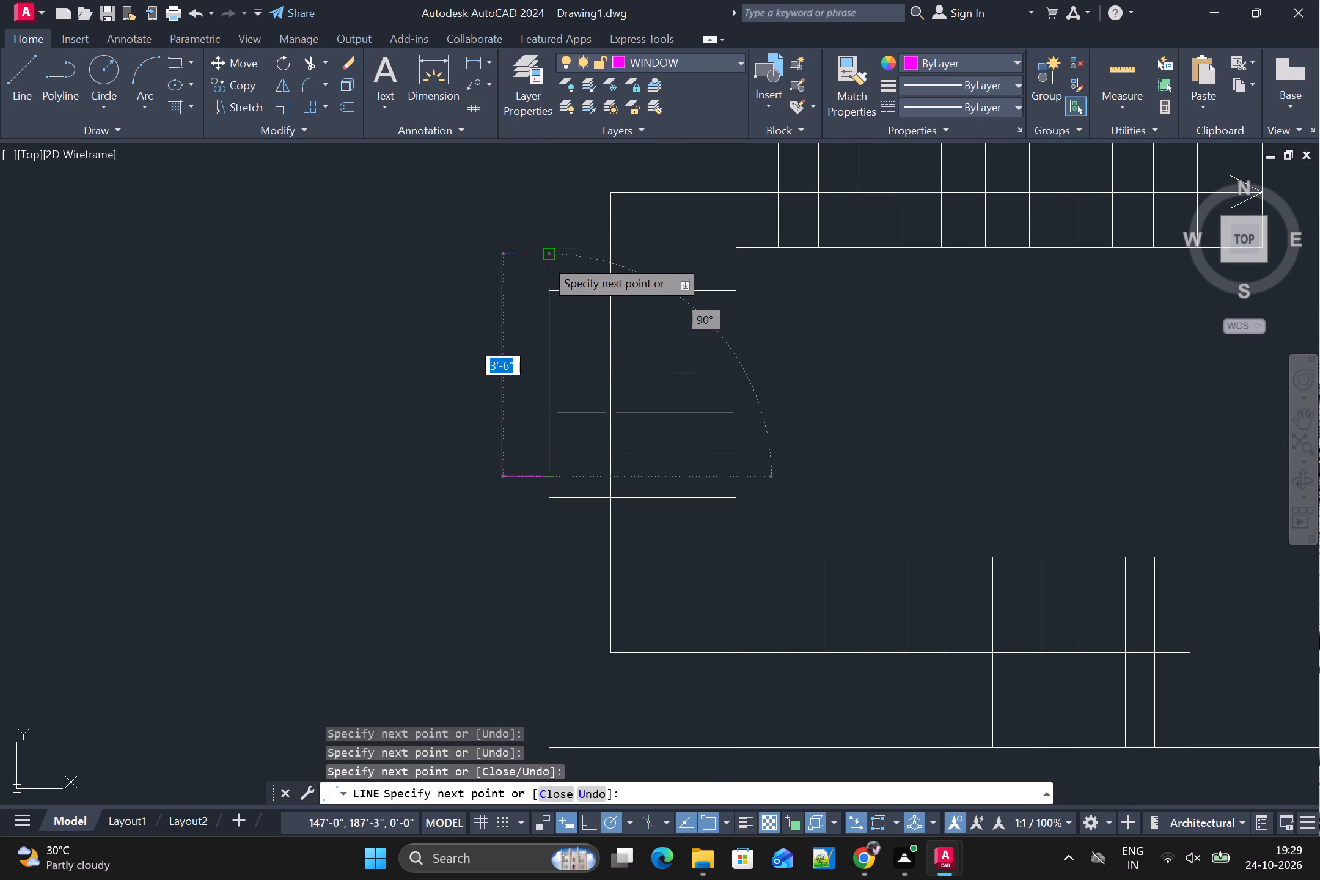
{"action": "left_click", "coordinate": [545, 258]}
{"action": "scroll", "coordinate": [559, 303], "scroll_direction": "down", "scroll_amount": 2}
{"action": "key", "text": "space"}
Outline a window about 1'-5" long with lines across the west outer wall of the 3'-4" wide room.
{"action": "scroll", "coordinate": [562, 315], "scroll_direction": "down", "scroll_amount": 2}
{"action": "scroll", "coordinate": [561, 227], "scroll_direction": "up", "scroll_amount": 2}
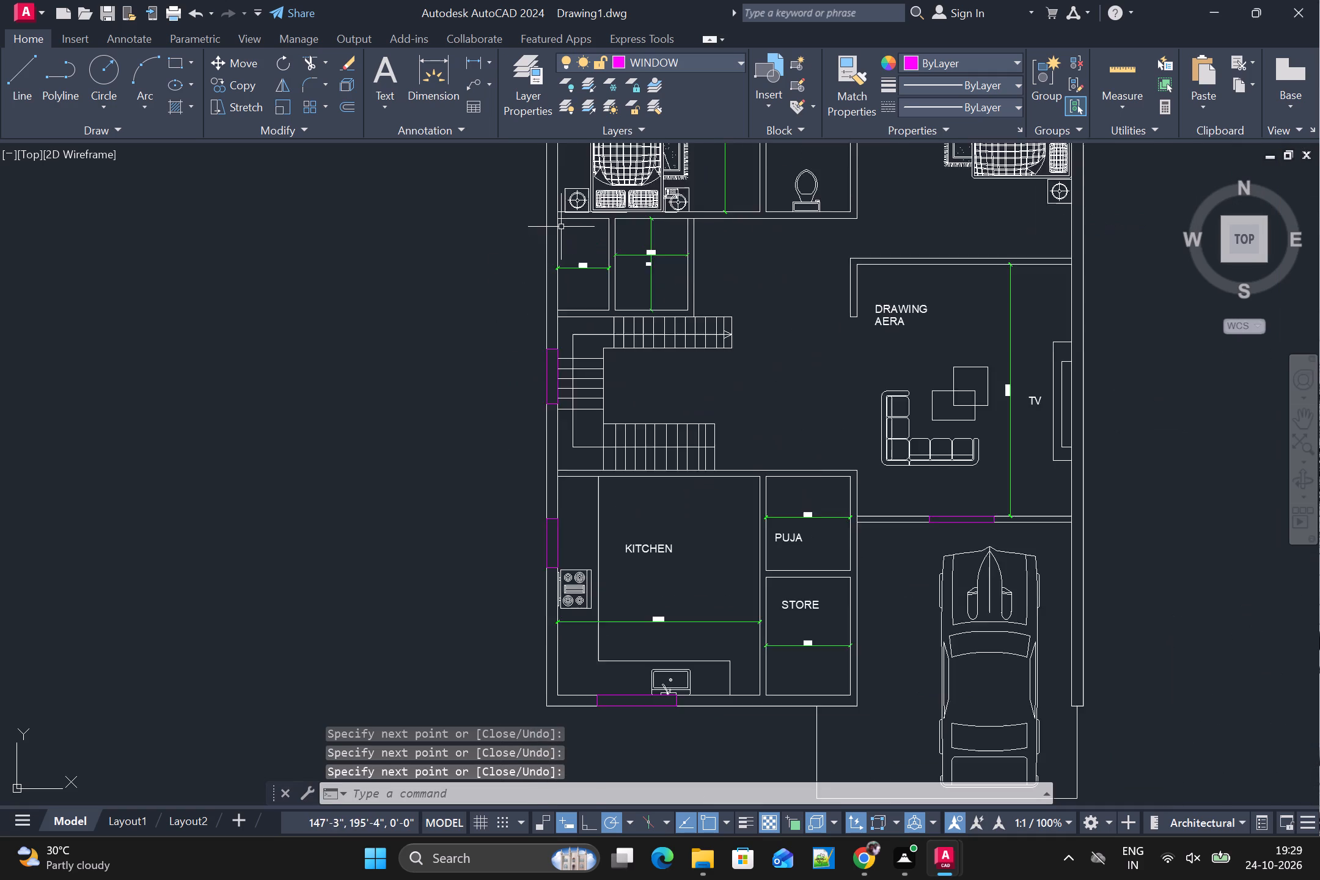
{"action": "scroll", "coordinate": [570, 241], "scroll_direction": "up", "scroll_amount": 1}
{"action": "key", "text": "space"}
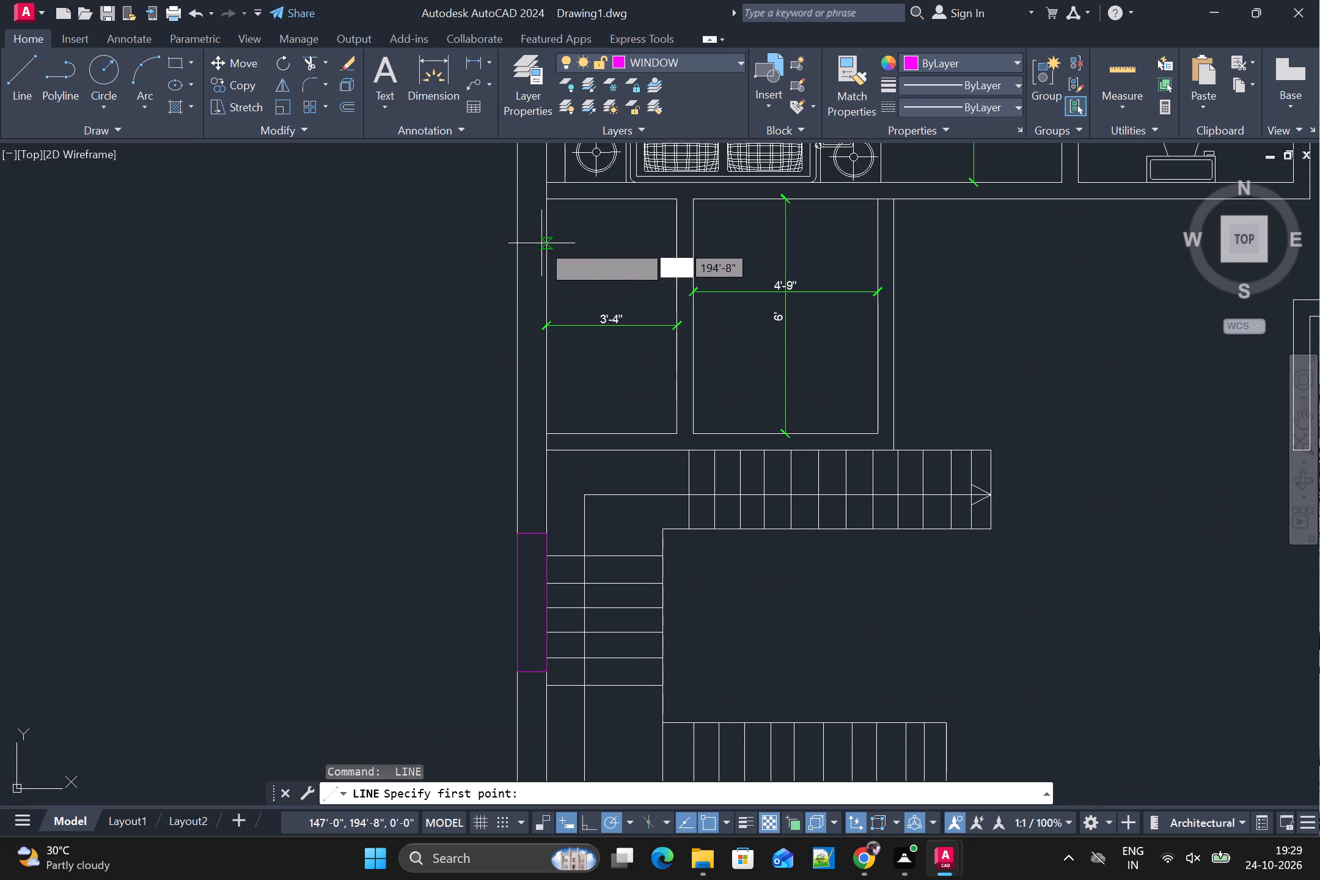
{"action": "left_click", "coordinate": [546, 243]}
{"action": "left_click", "coordinate": [517, 243]}
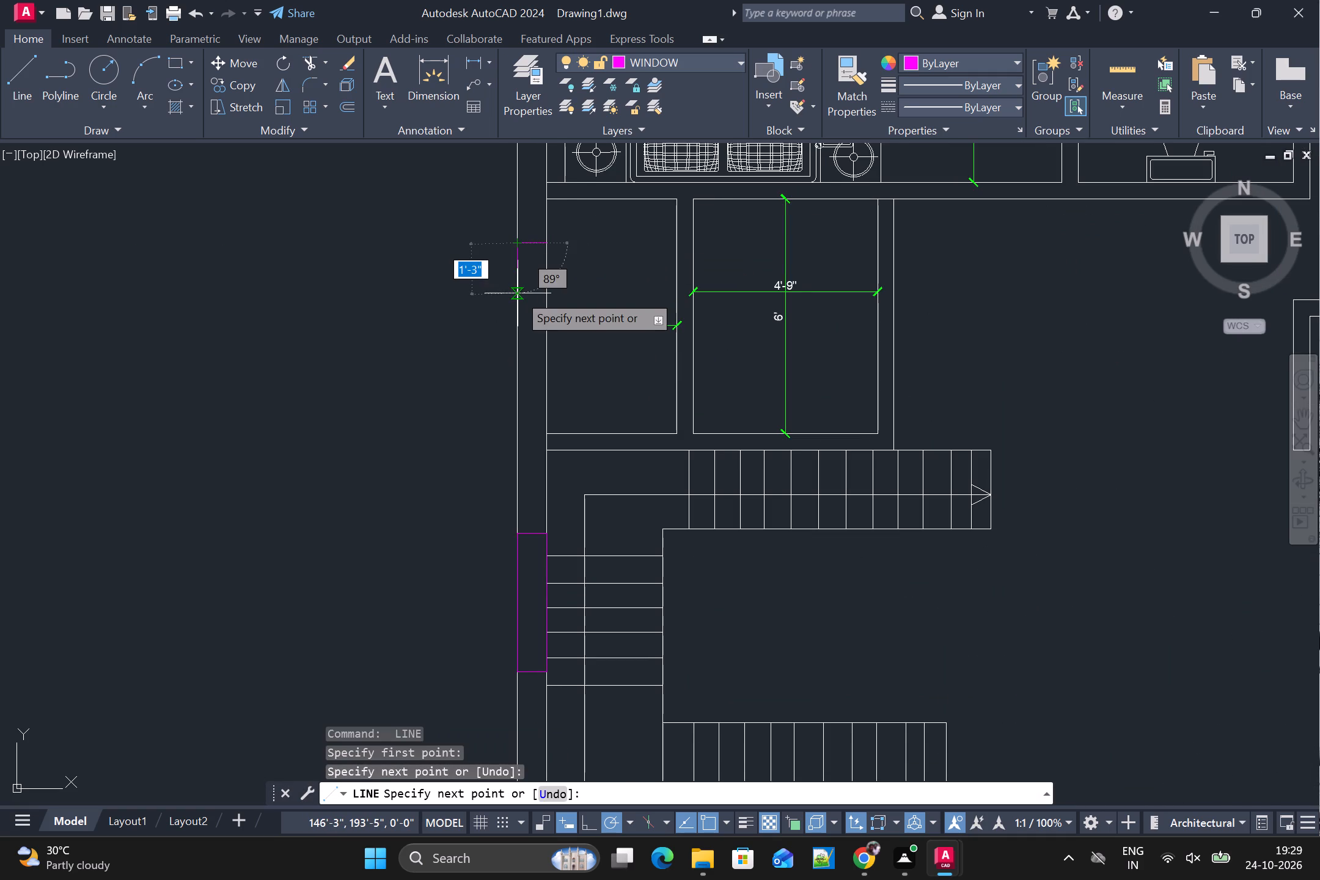
{"action": "scroll", "coordinate": [517, 294], "scroll_direction": "up", "scroll_amount": 1}
{"action": "left_click", "coordinate": [518, 306]}
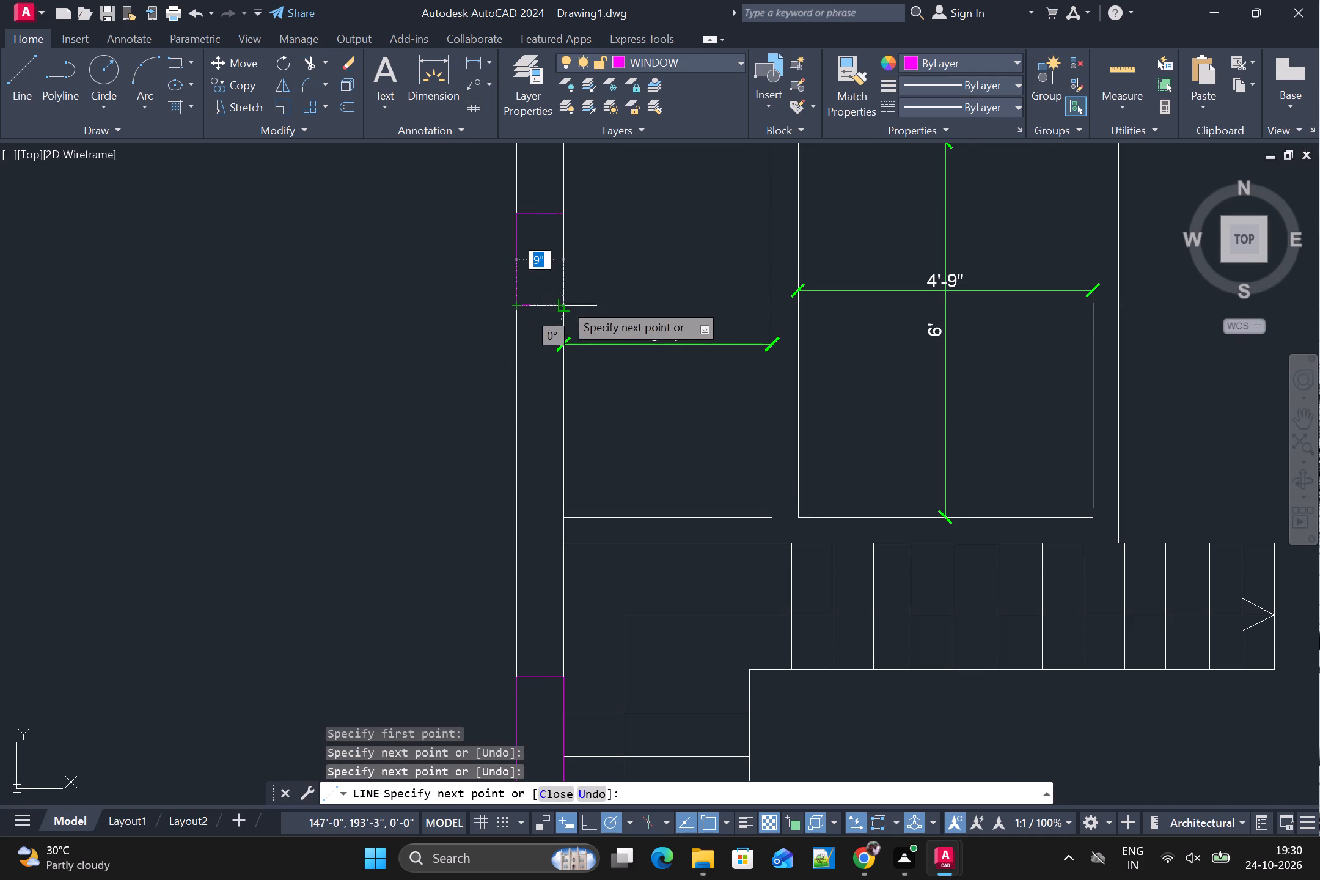
{"action": "left_click", "coordinate": [570, 301]}
{"action": "left_click", "coordinate": [566, 215]}
{"action": "key", "text": "space"}
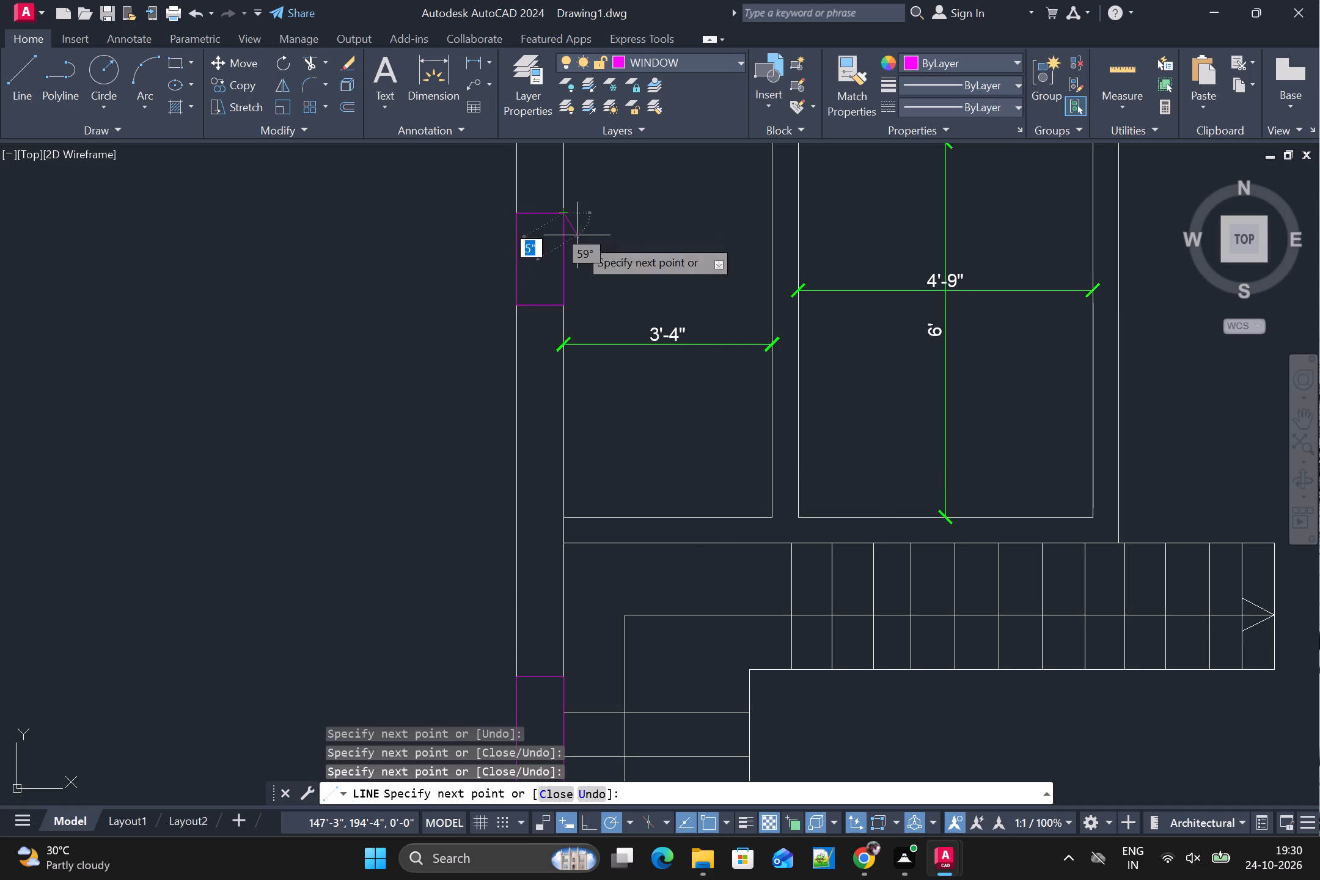
Using Offset with the Through option, offset the northwest bedroom window's outer line about 3" inward.
{"action": "scroll", "coordinate": [608, 343], "scroll_direction": "down", "scroll_amount": 1}
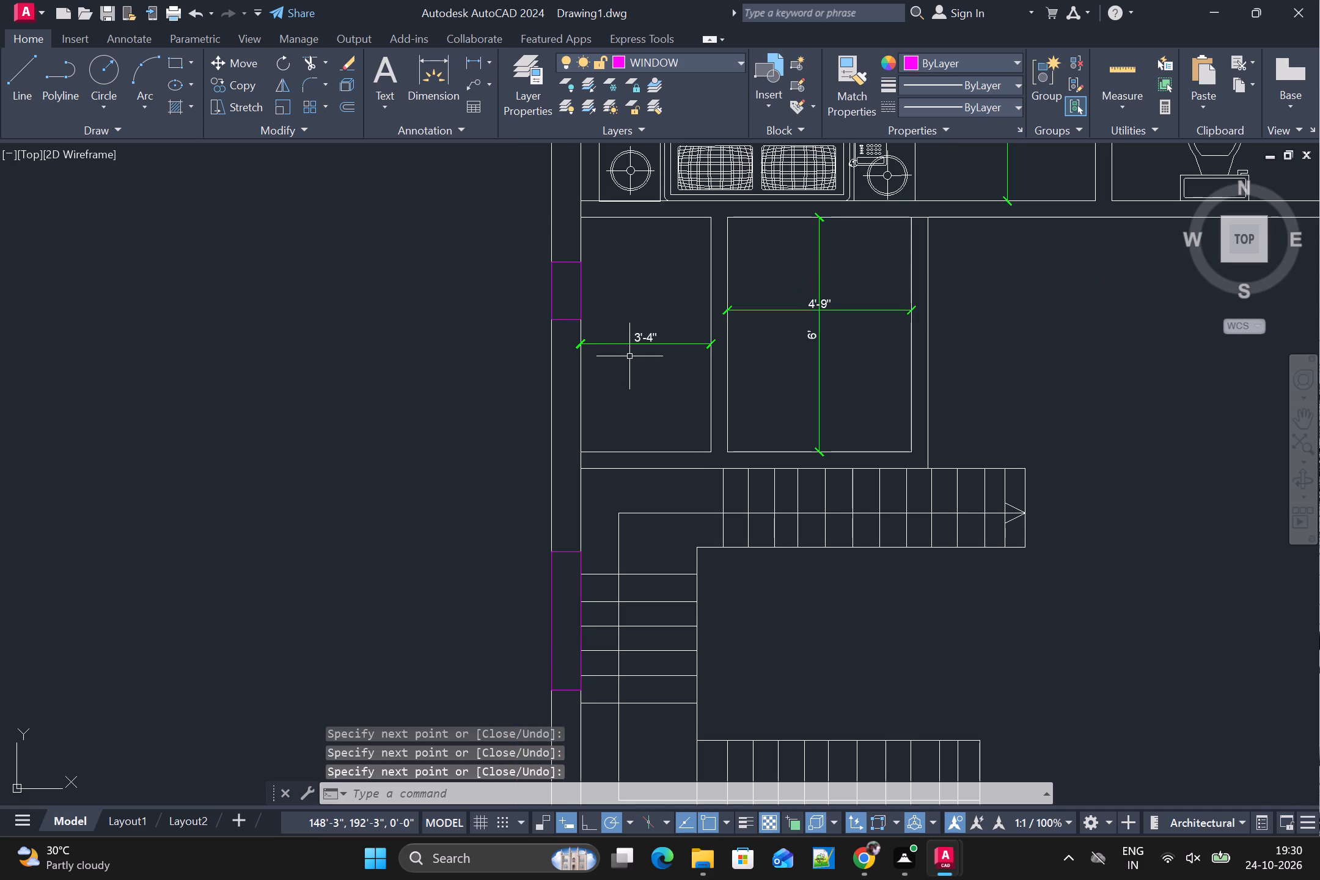
{"action": "scroll", "coordinate": [629, 356], "scroll_direction": "down", "scroll_amount": 3}
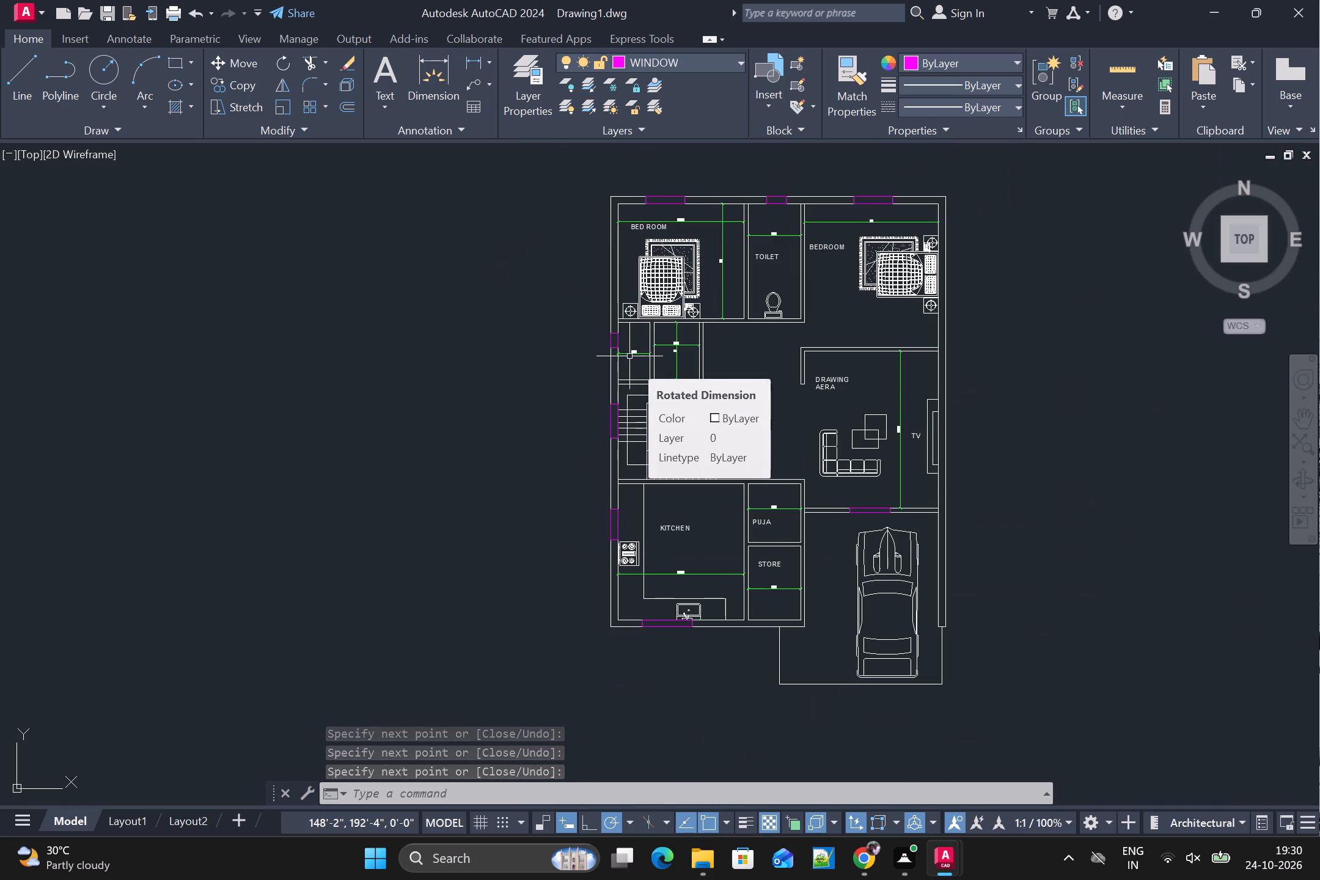
{"action": "scroll", "coordinate": [641, 356], "scroll_direction": "up", "scroll_amount": 2}
{"action": "scroll", "coordinate": [641, 356], "scroll_direction": "down", "scroll_amount": 1}
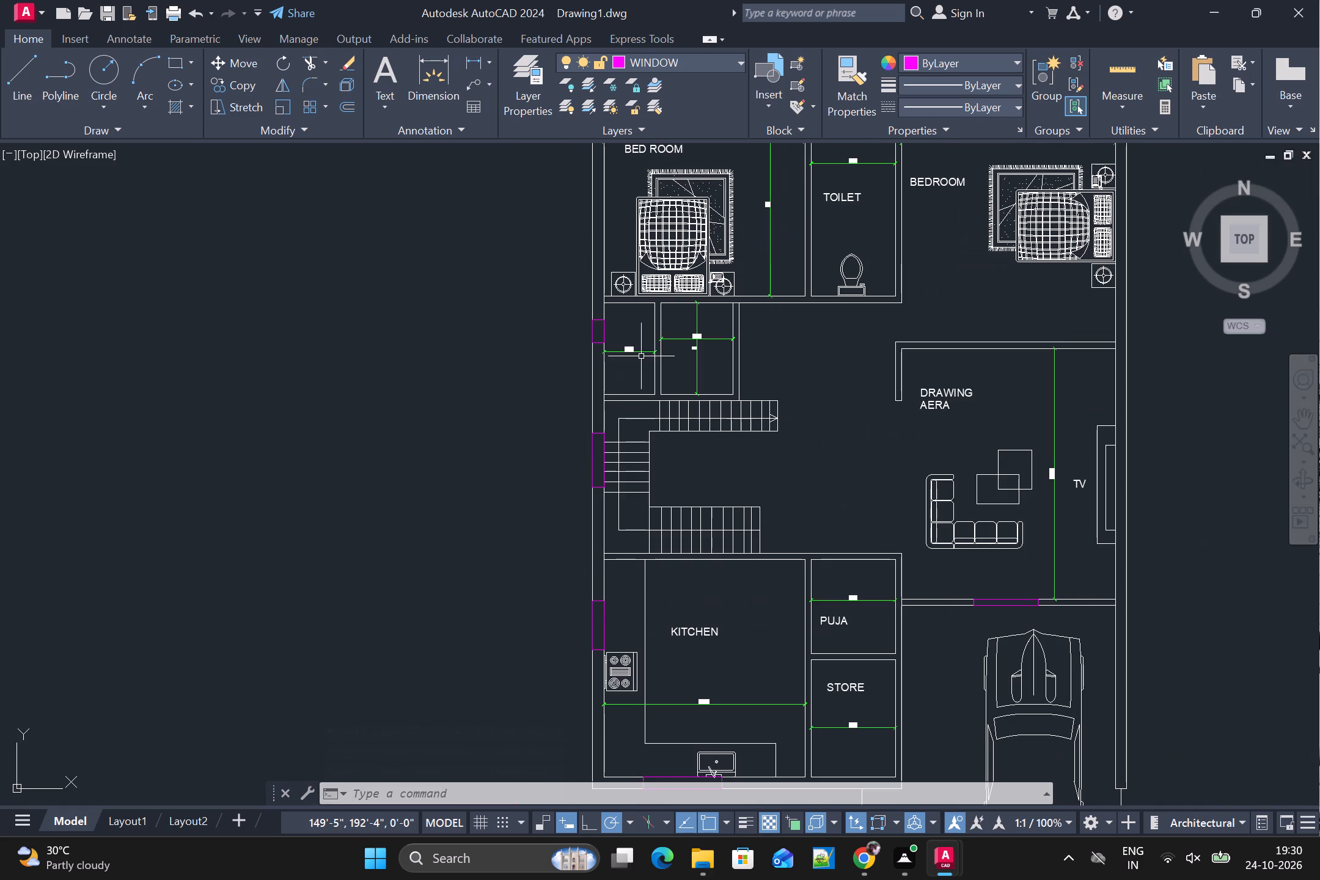
{"action": "key", "text": "Escape"}
{"action": "key", "text": "o"}
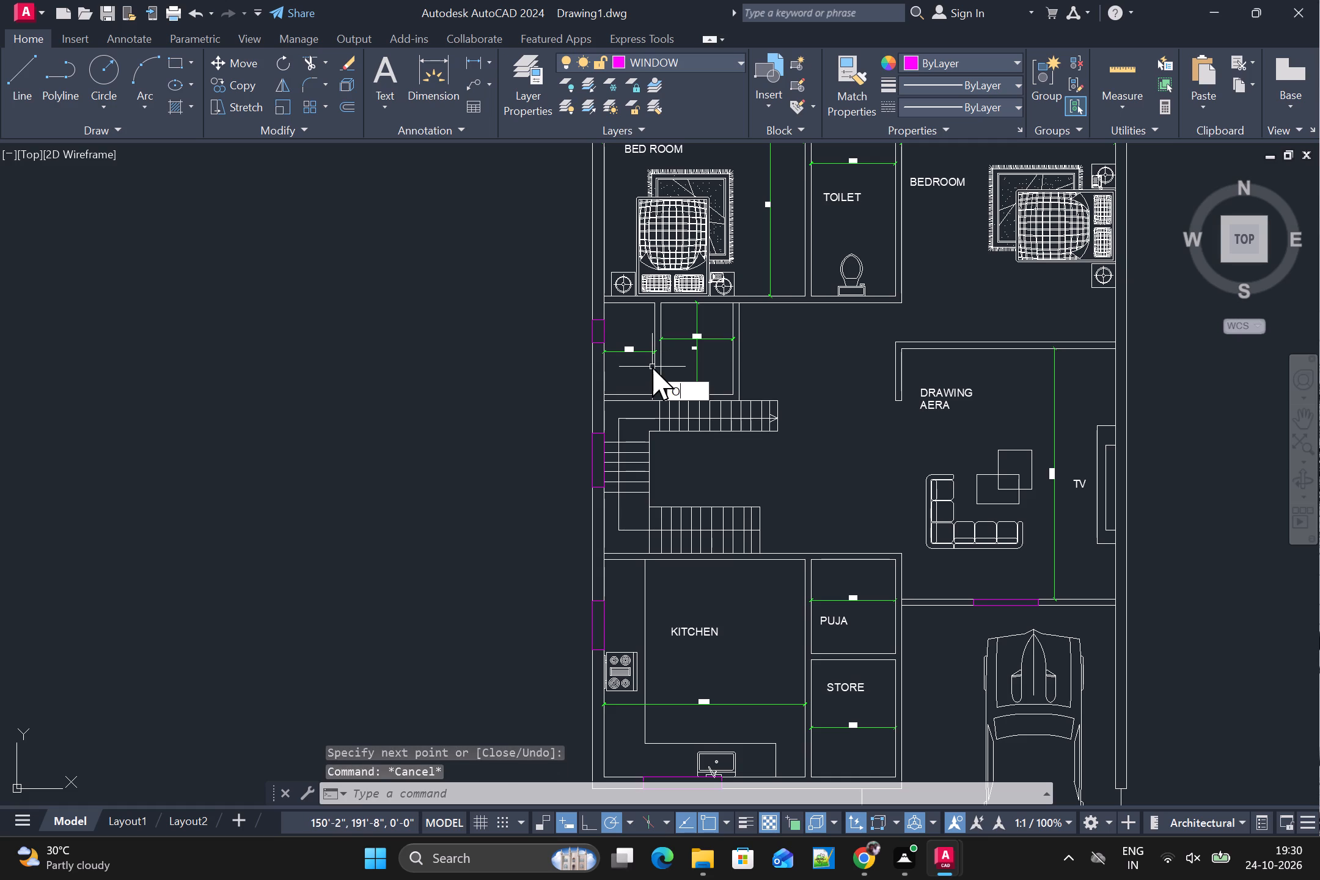
{"action": "key", "text": "Return"}
{"action": "key", "text": "t"}
{"action": "key", "text": "Return"}
{"action": "scroll", "coordinate": [652, 367], "scroll_direction": "down", "scroll_amount": 1}
{"action": "scroll", "coordinate": [807, 331], "scroll_direction": "up", "scroll_amount": 2}
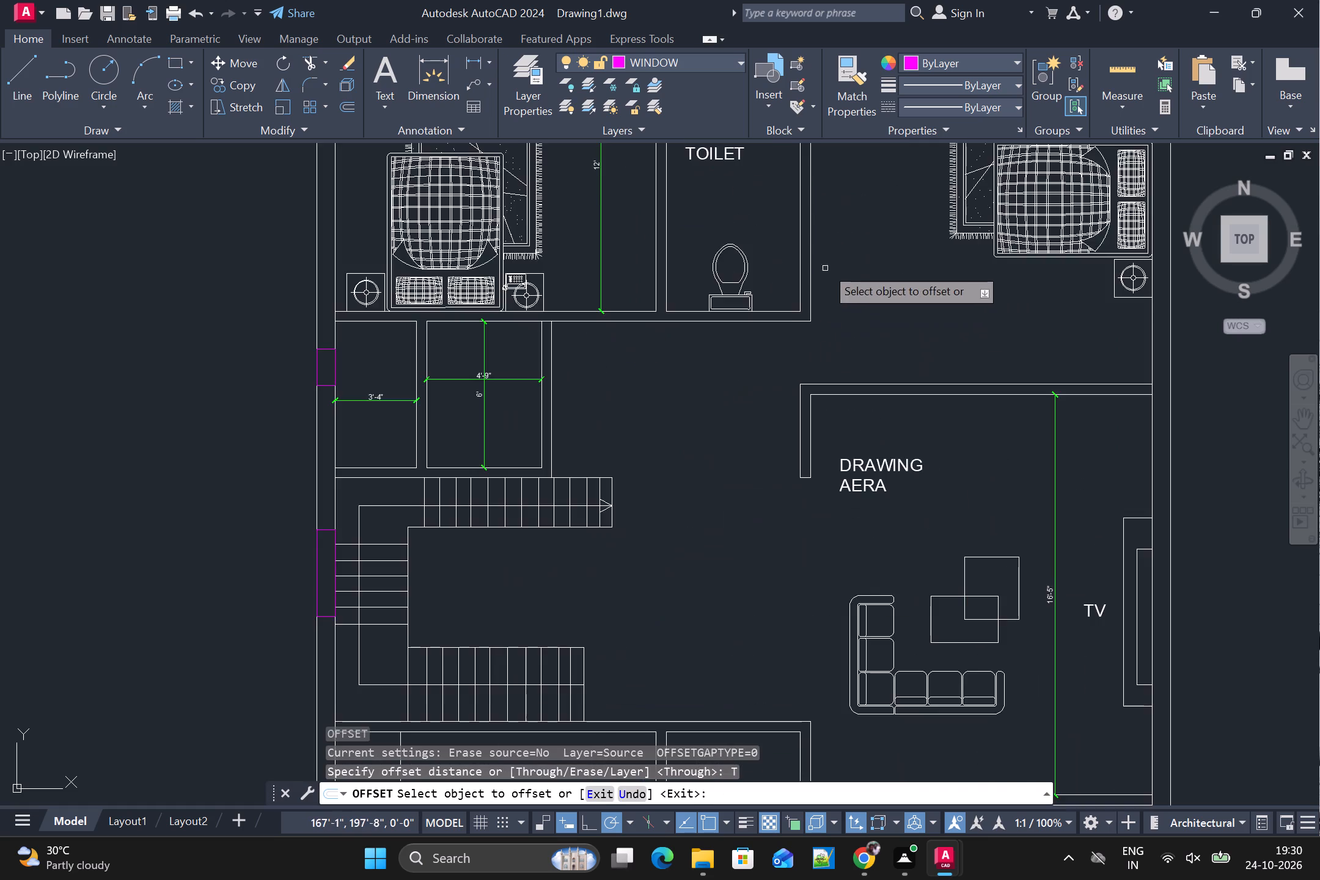
{"action": "scroll", "coordinate": [821, 280], "scroll_direction": "down", "scroll_amount": 1}
{"action": "middle_click_drag", "start_coordinate": [818, 310], "coordinate": [794, 513]}
{"action": "scroll", "coordinate": [623, 358], "scroll_direction": "up", "scroll_amount": 2}
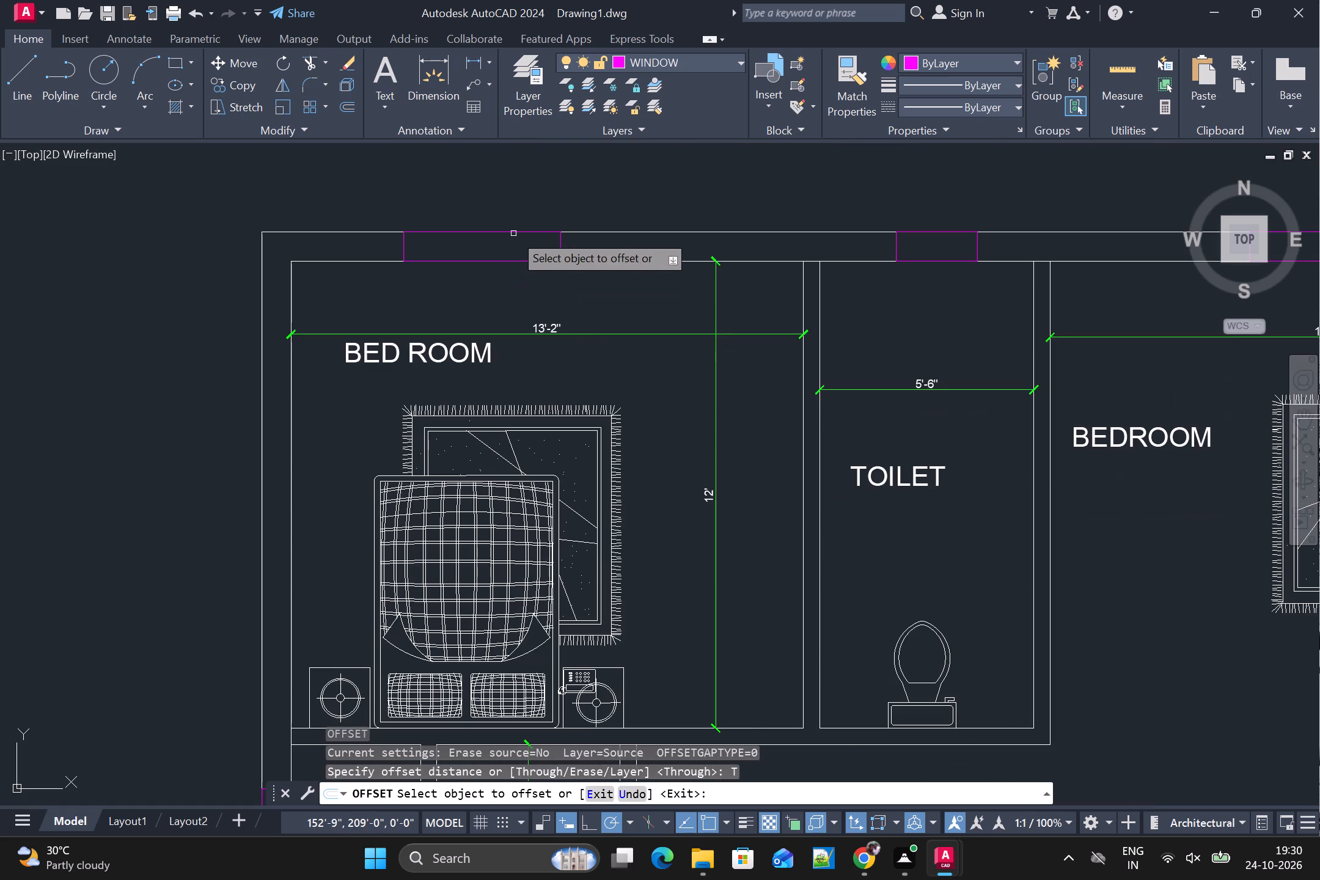
{"action": "left_click", "coordinate": [513, 233]}
{"action": "double_click", "coordinate": [515, 241]}
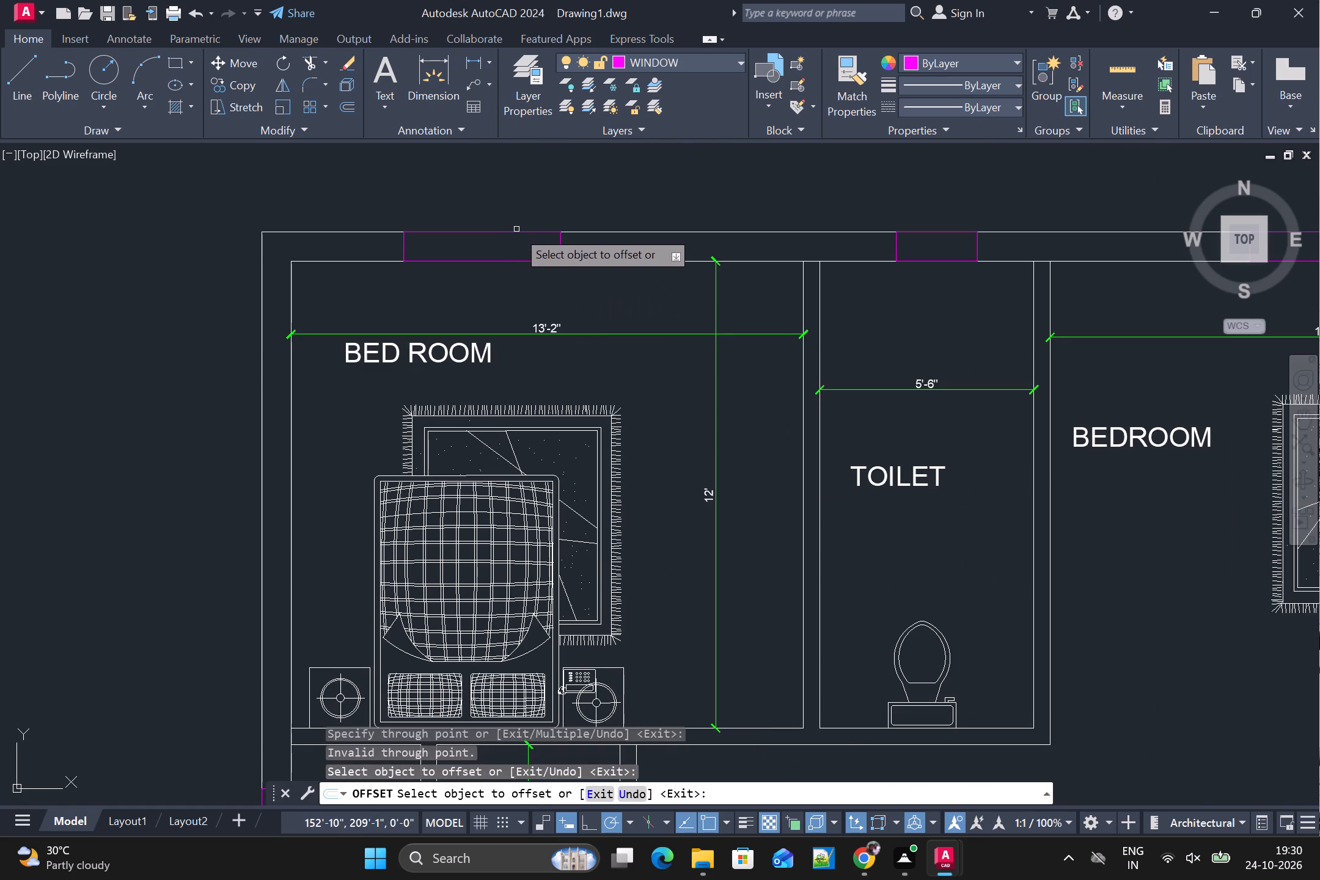
{"action": "left_click", "coordinate": [516, 231]}
{"action": "double_click", "coordinate": [514, 243]}
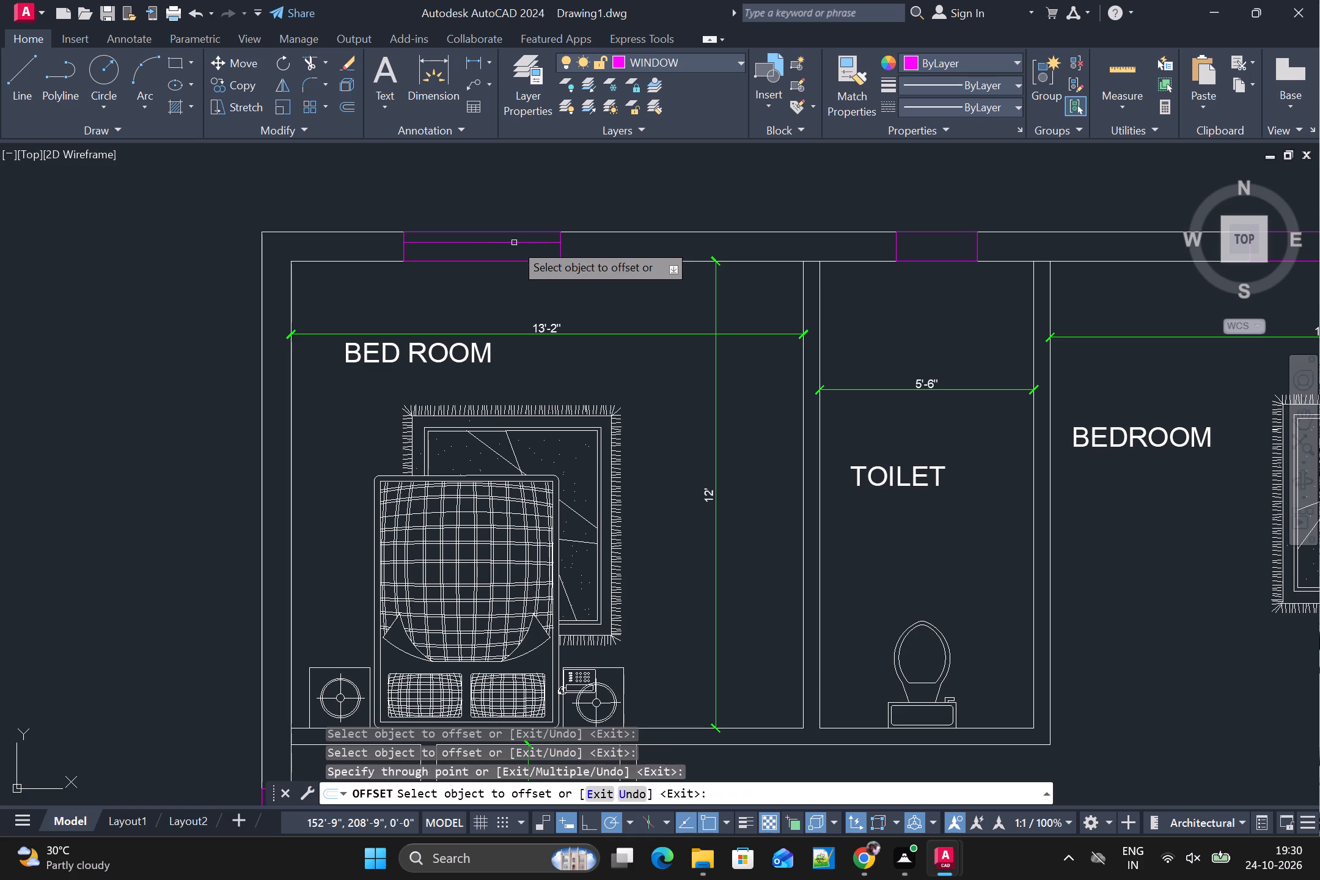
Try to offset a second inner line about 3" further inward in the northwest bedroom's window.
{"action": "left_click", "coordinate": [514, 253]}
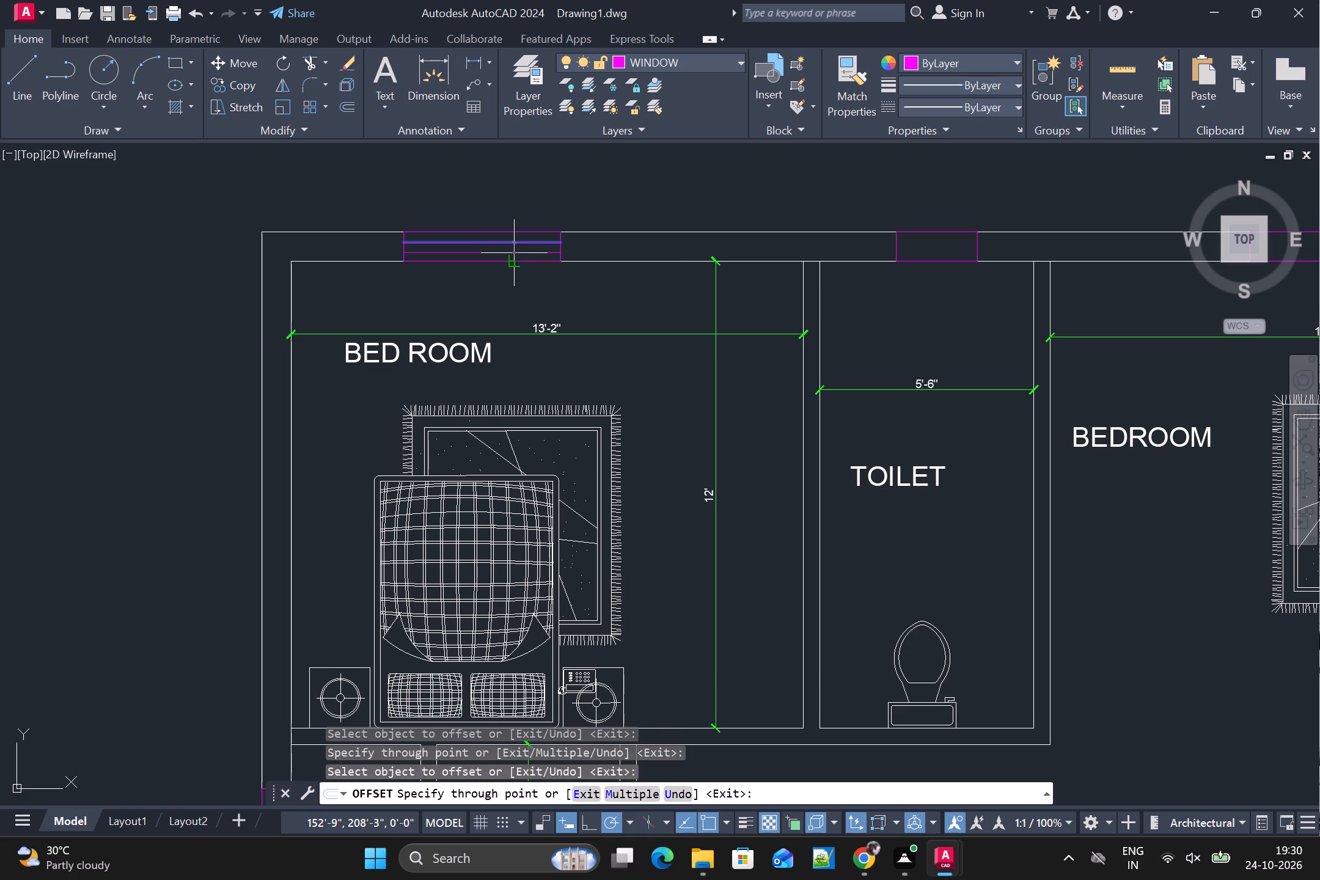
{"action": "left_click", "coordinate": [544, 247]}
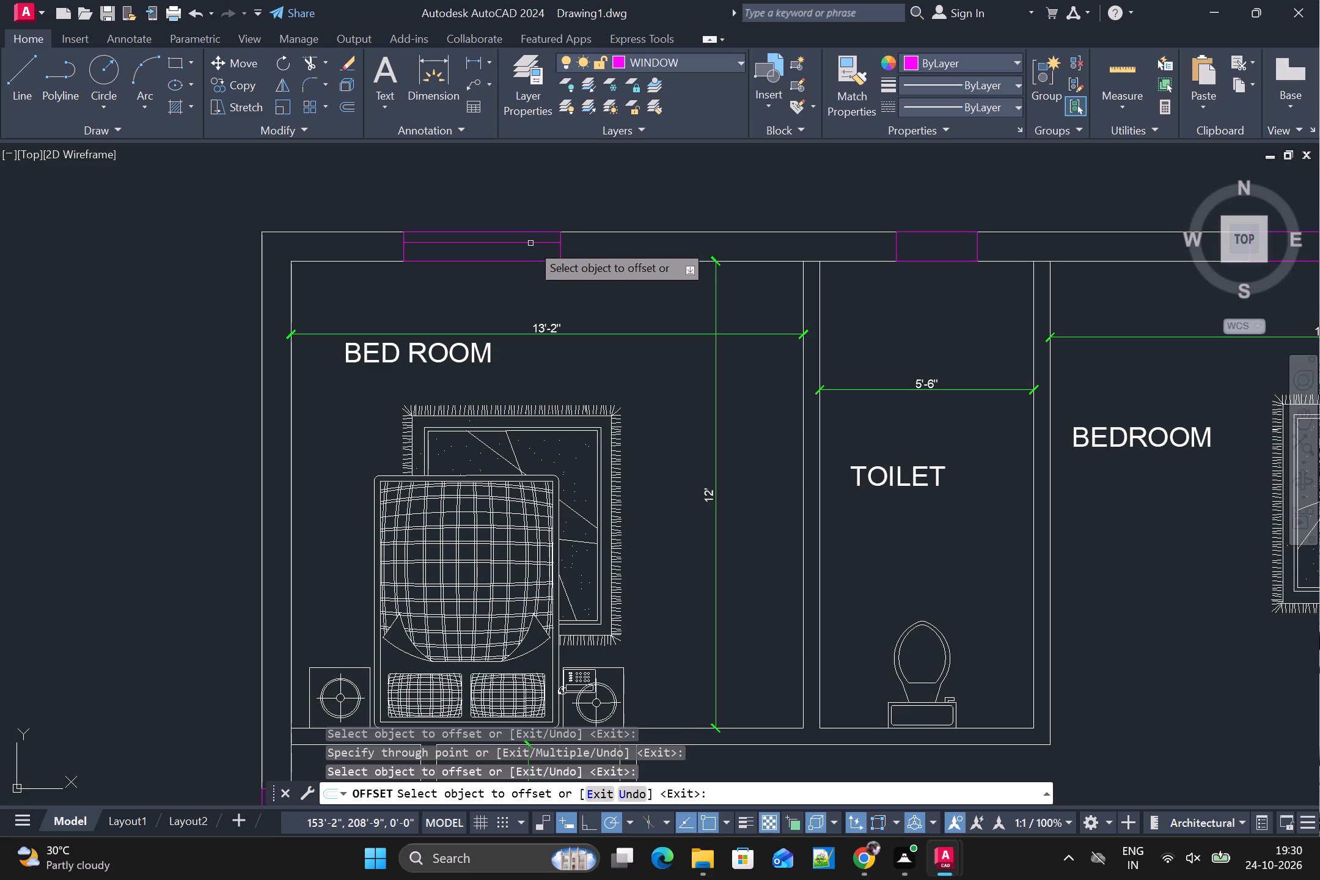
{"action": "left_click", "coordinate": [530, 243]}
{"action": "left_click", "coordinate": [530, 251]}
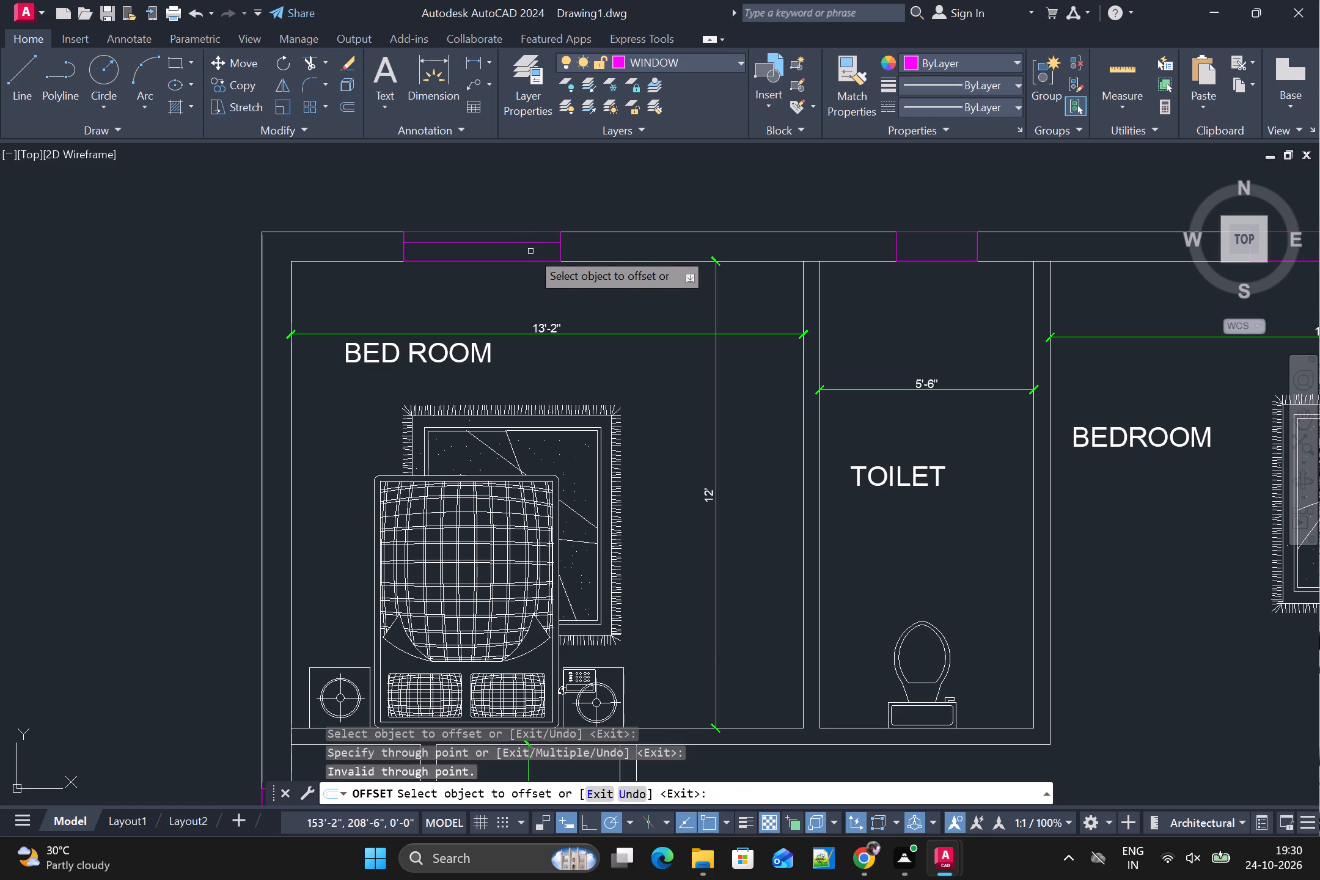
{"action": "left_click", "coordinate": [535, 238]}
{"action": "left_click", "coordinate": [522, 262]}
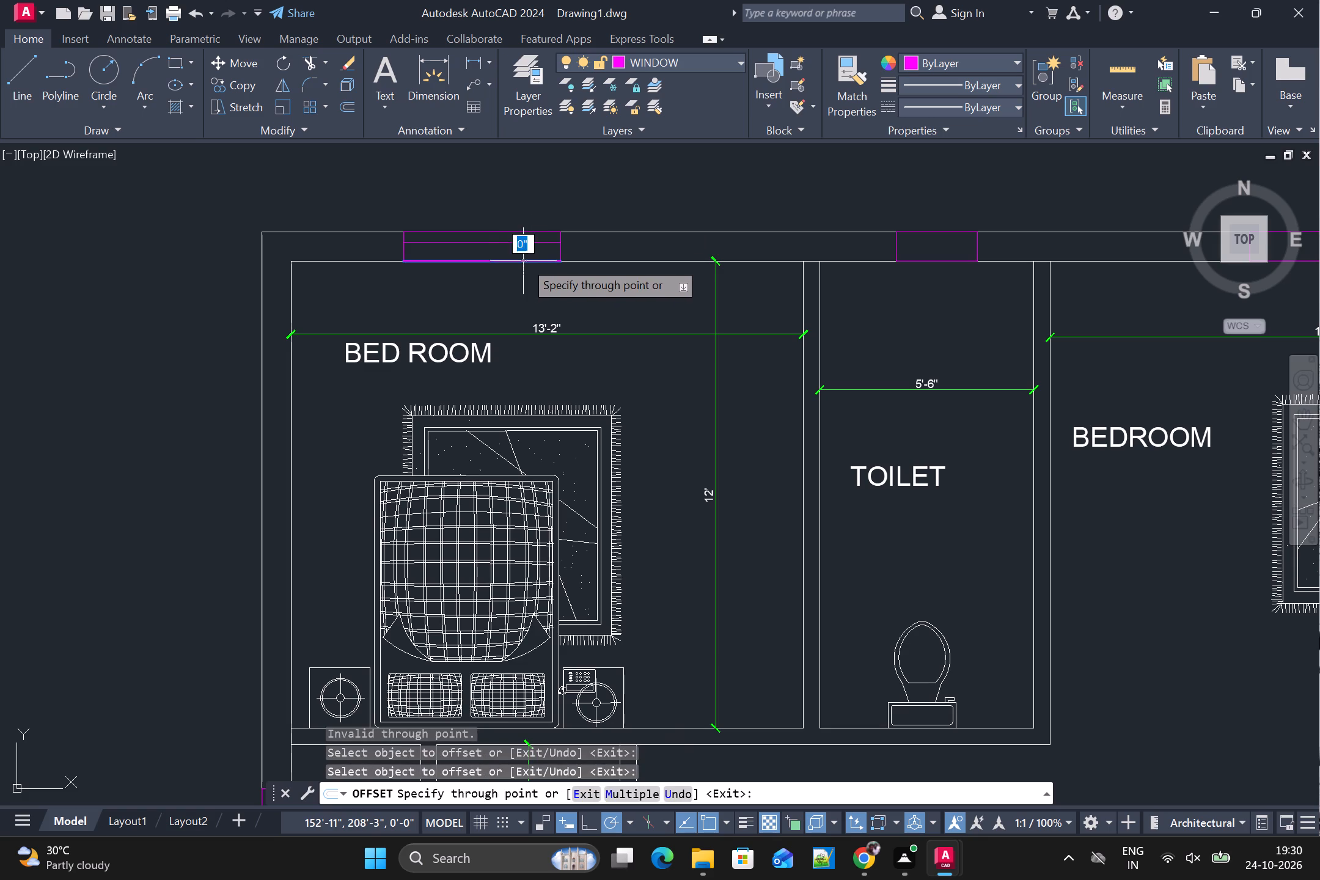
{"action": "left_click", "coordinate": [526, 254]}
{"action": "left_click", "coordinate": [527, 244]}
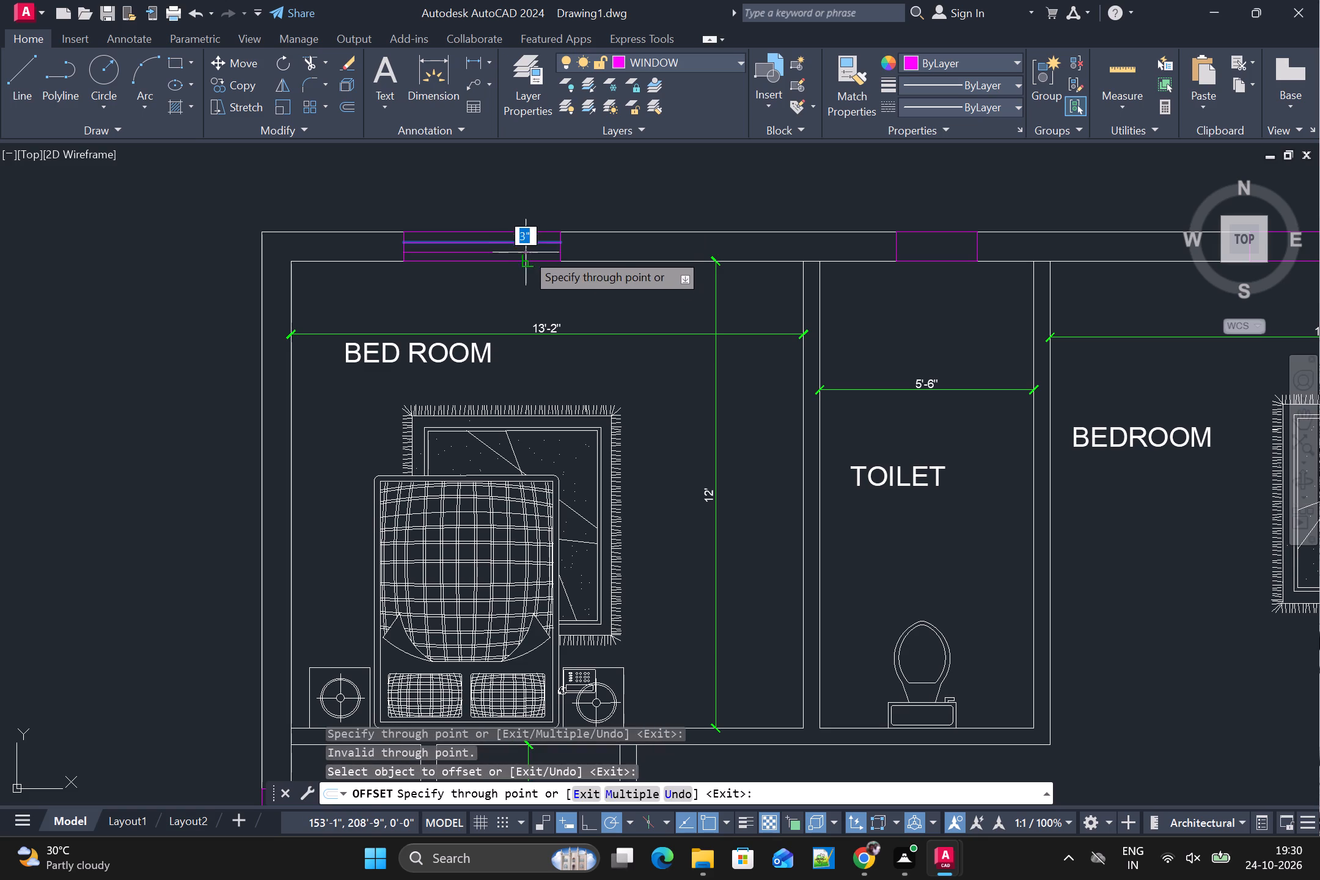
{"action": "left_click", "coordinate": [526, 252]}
Offset two inner lines from the toilet window's outer line, spaced about 3" apart across the wall thickness.
{"action": "scroll", "coordinate": [1020, 240], "scroll_direction": "down", "scroll_amount": 2}
{"action": "scroll", "coordinate": [974, 247], "scroll_direction": "up", "scroll_amount": 3}
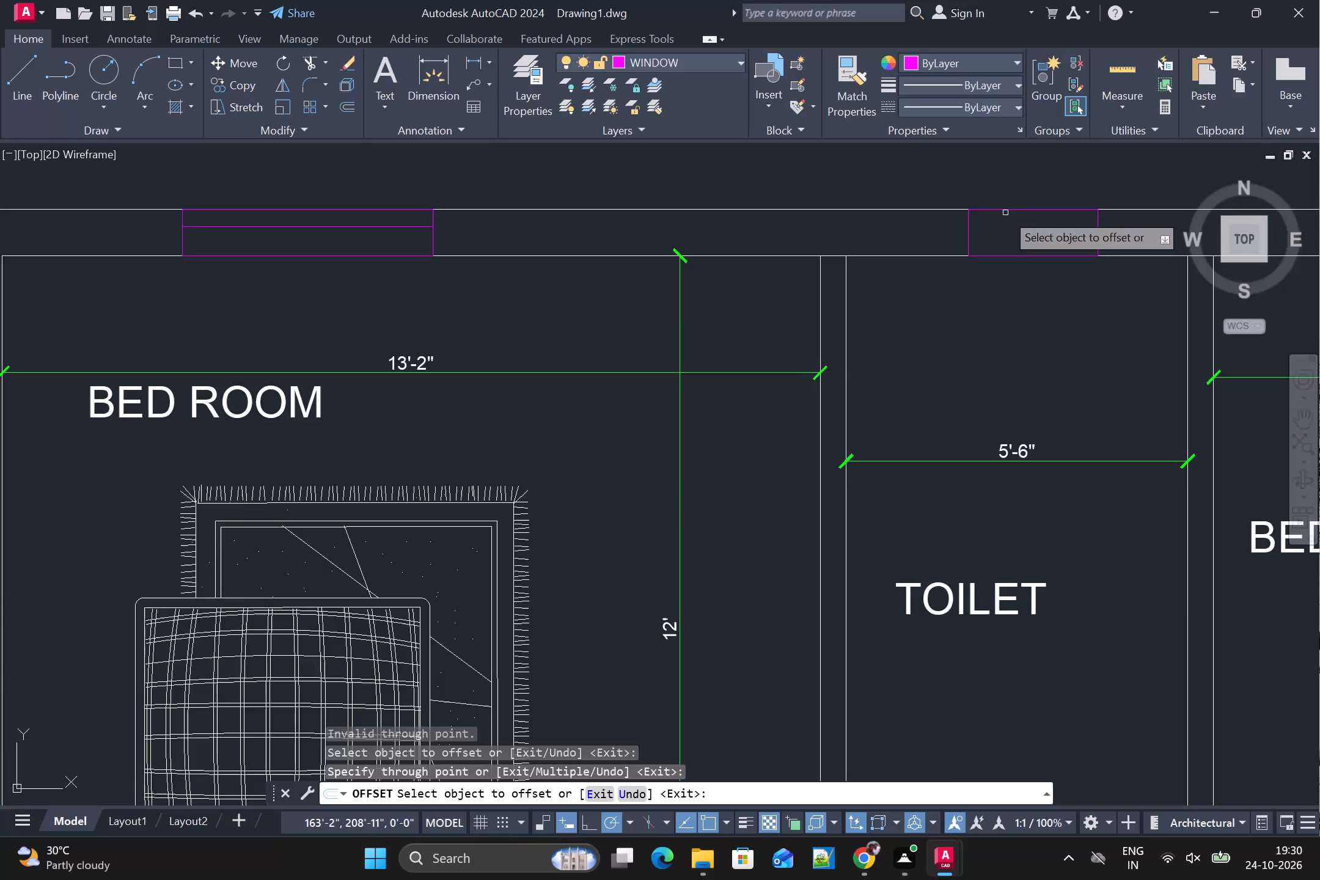
{"action": "left_click", "coordinate": [1005, 213]}
{"action": "left_click", "coordinate": [1005, 211]}
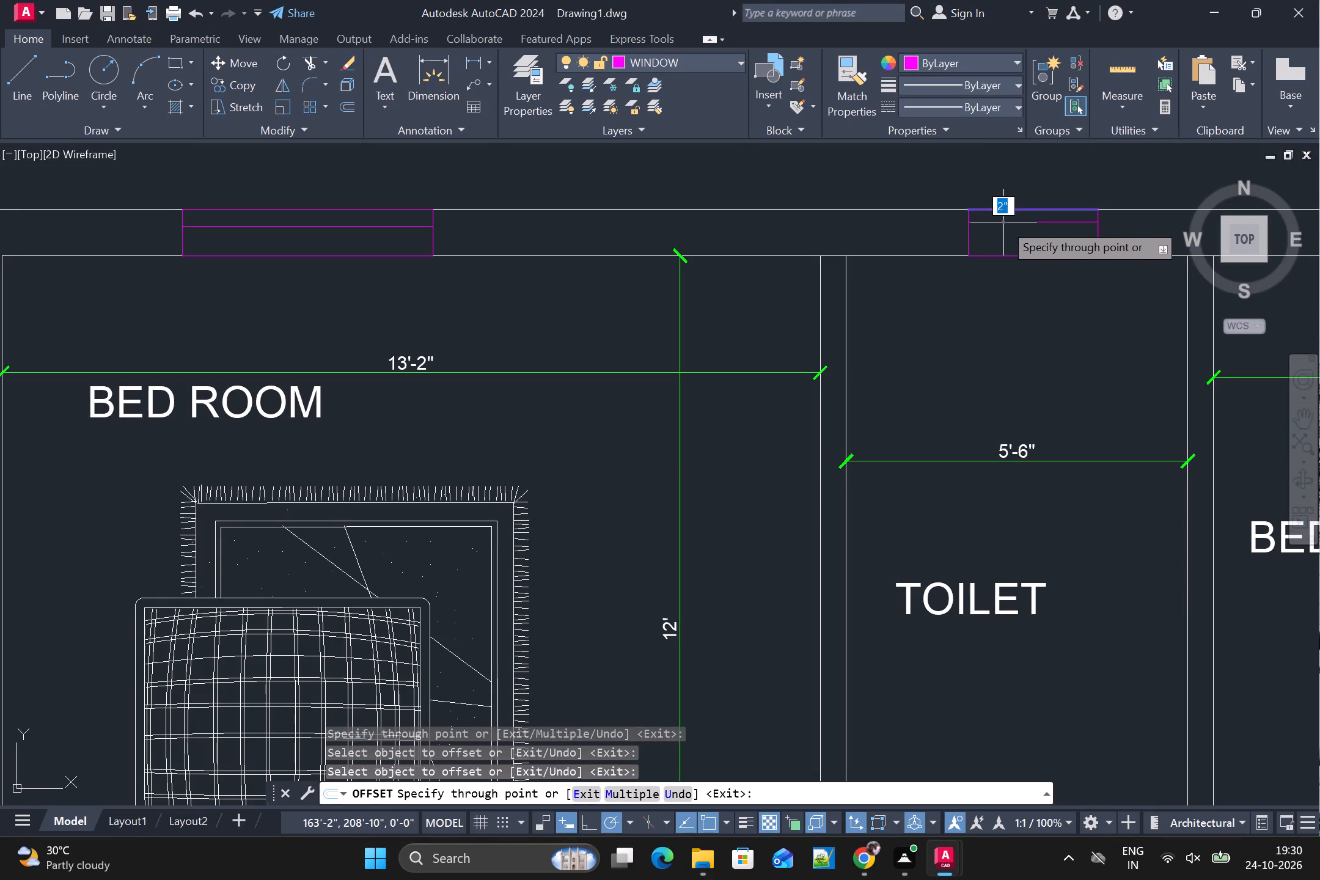
{"action": "double_click", "coordinate": [1003, 227]}
{"action": "left_click", "coordinate": [1003, 243]}
Offset two inner lines from the northeast bedroom window's outer line, spaced about 3" apart across the wall thickness.
{"action": "scroll", "coordinate": [1017, 245], "scroll_direction": "down", "scroll_amount": 2}
{"action": "middle_click_drag", "start_coordinate": [1041, 297], "coordinate": [603, 335]}
{"action": "scroll", "coordinate": [843, 257], "scroll_direction": "up", "scroll_amount": 2}
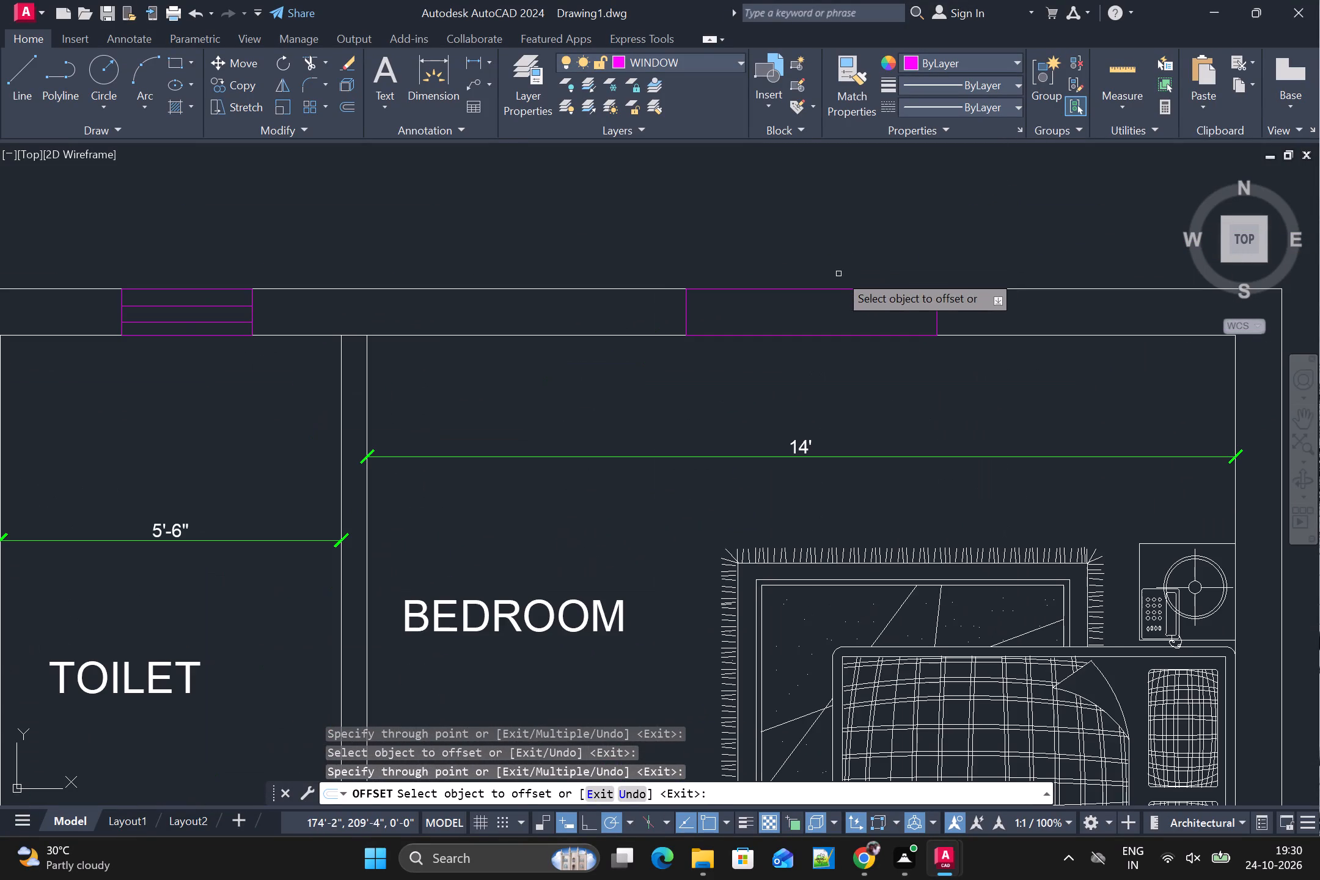
{"action": "left_click", "coordinate": [828, 288]}
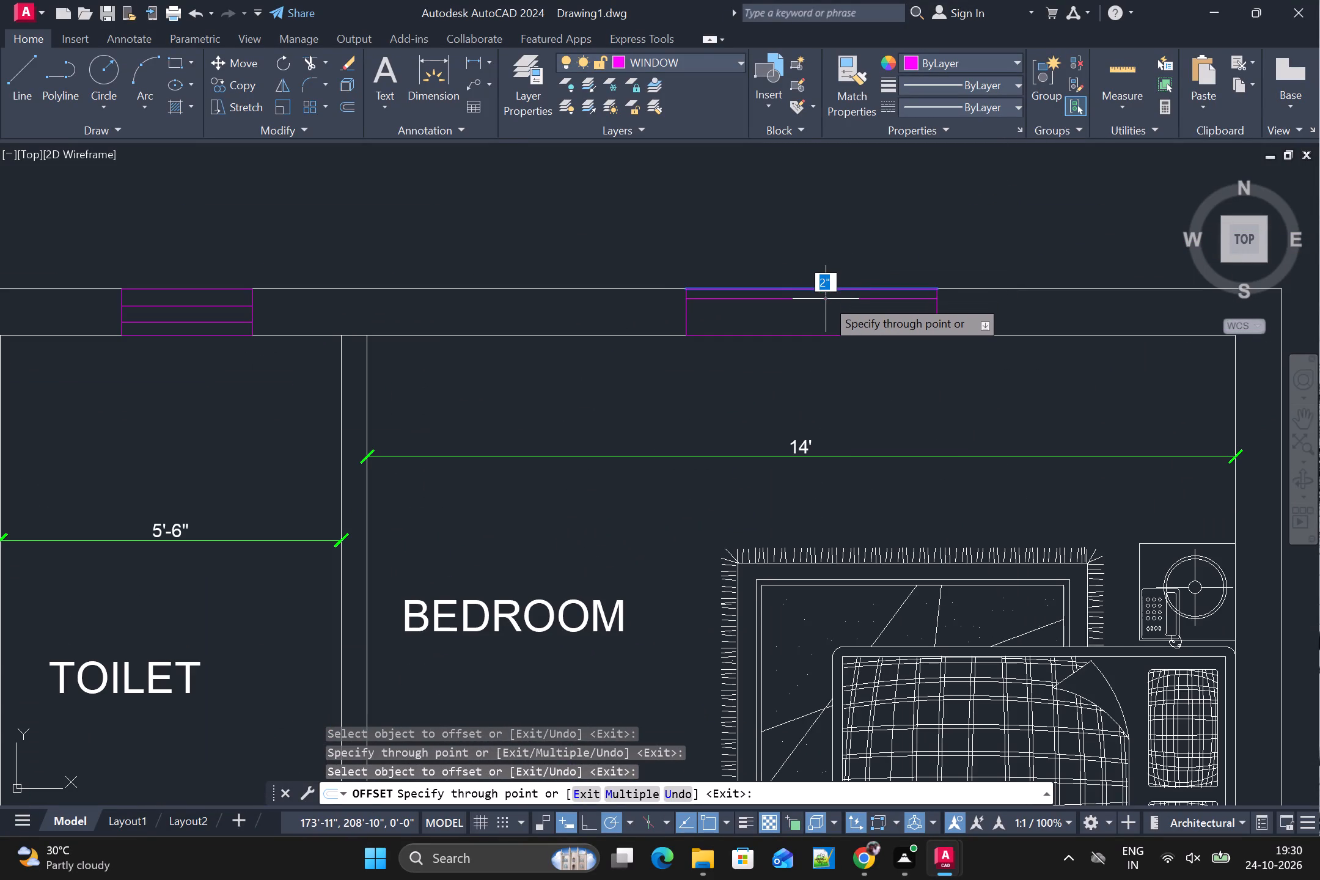
{"action": "double_click", "coordinate": [826, 303]}
{"action": "left_click", "coordinate": [829, 322]}
Offset two inner lines across the wall thickness from the room-side line of the small 3'-4" wide room's west window.
{"action": "scroll", "coordinate": [832, 326], "scroll_direction": "down", "scroll_amount": 2}
{"action": "scroll", "coordinate": [708, 408], "scroll_direction": "down", "scroll_amount": 2}
{"action": "middle_click_drag", "start_coordinate": [480, 493], "coordinate": [649, 218]}
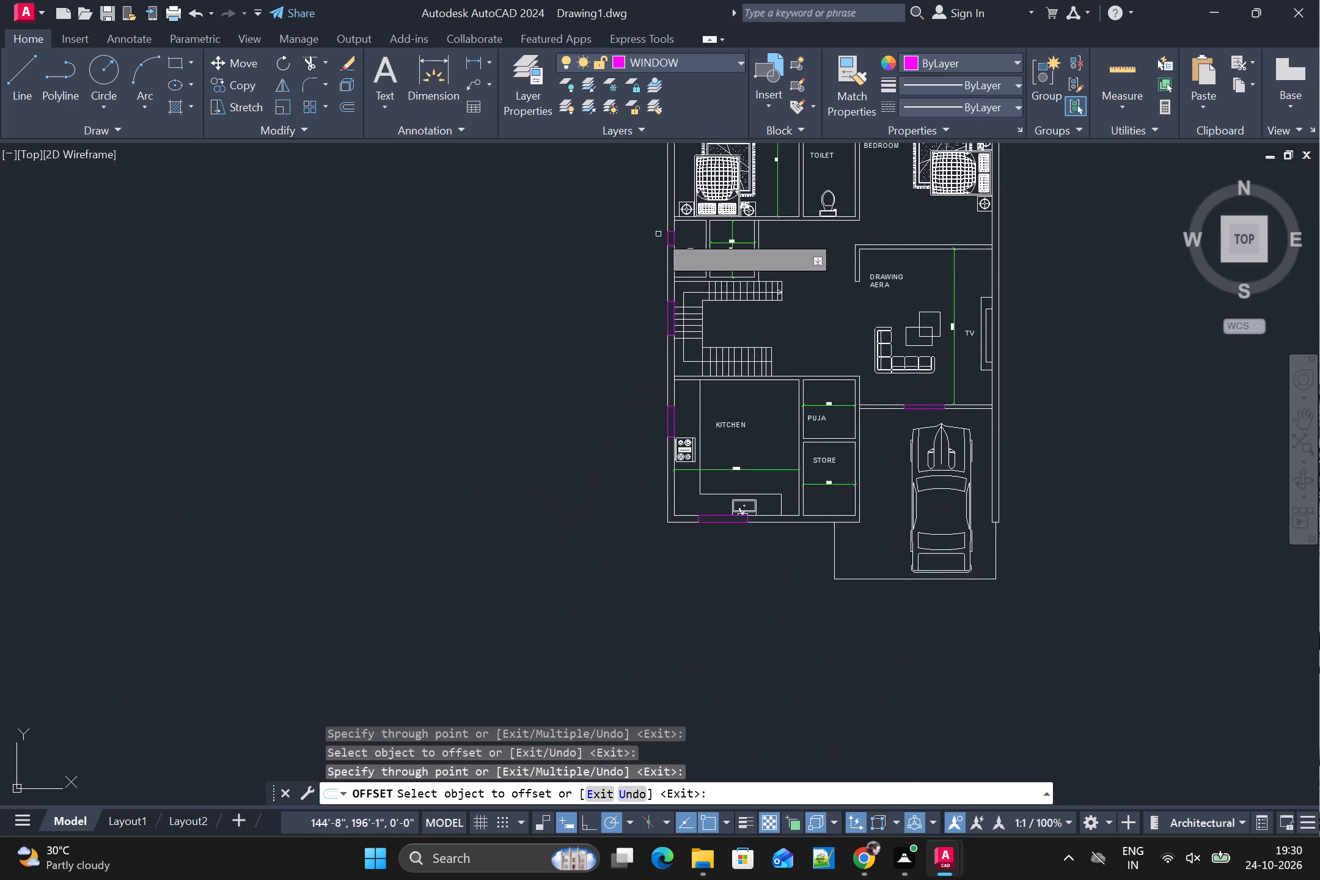
{"action": "scroll", "coordinate": [666, 240], "scroll_direction": "up", "scroll_amount": 5}
{"action": "left_click", "coordinate": [753, 226]}
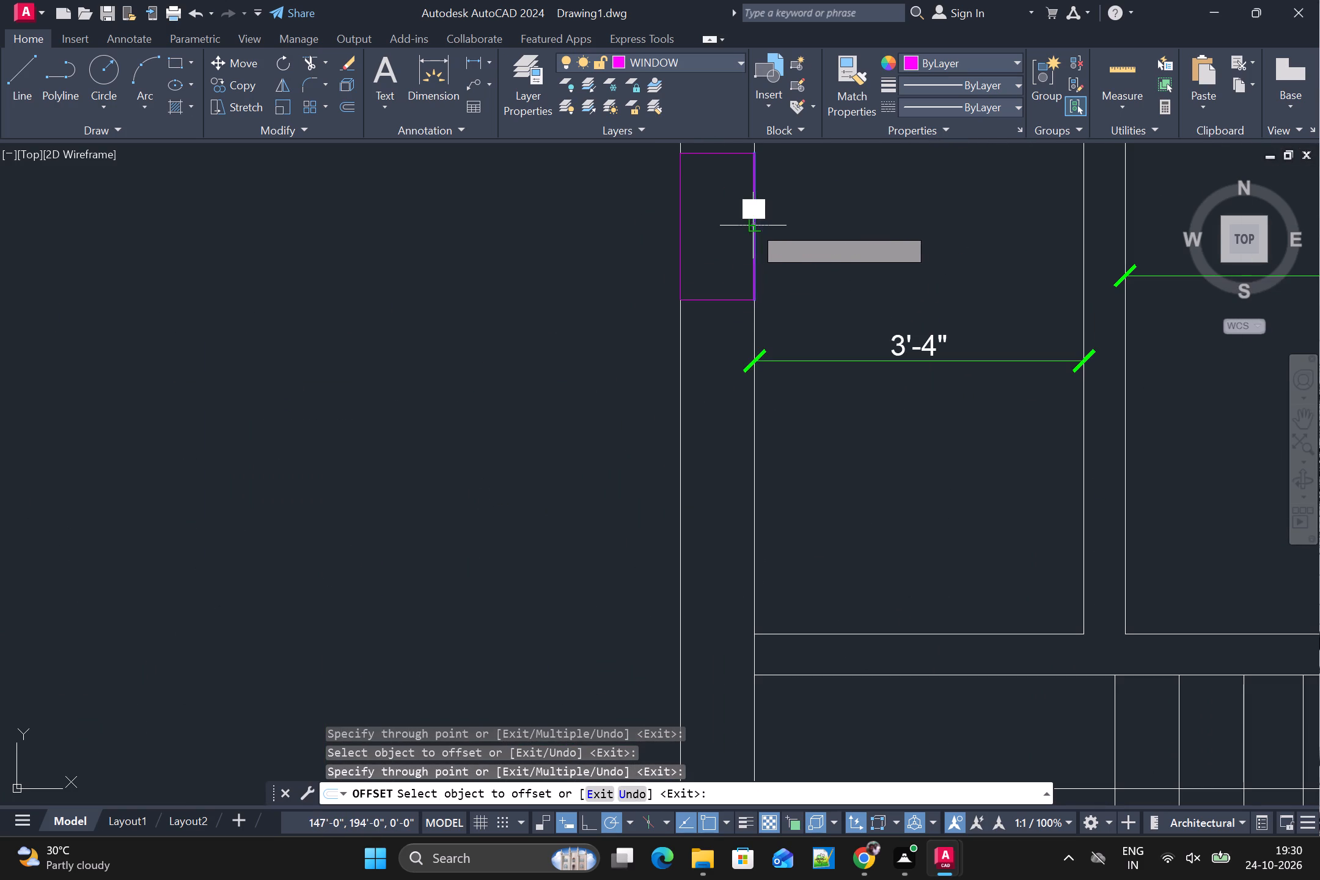
{"action": "double_click", "coordinate": [738, 229]}
{"action": "left_click", "coordinate": [710, 232]}
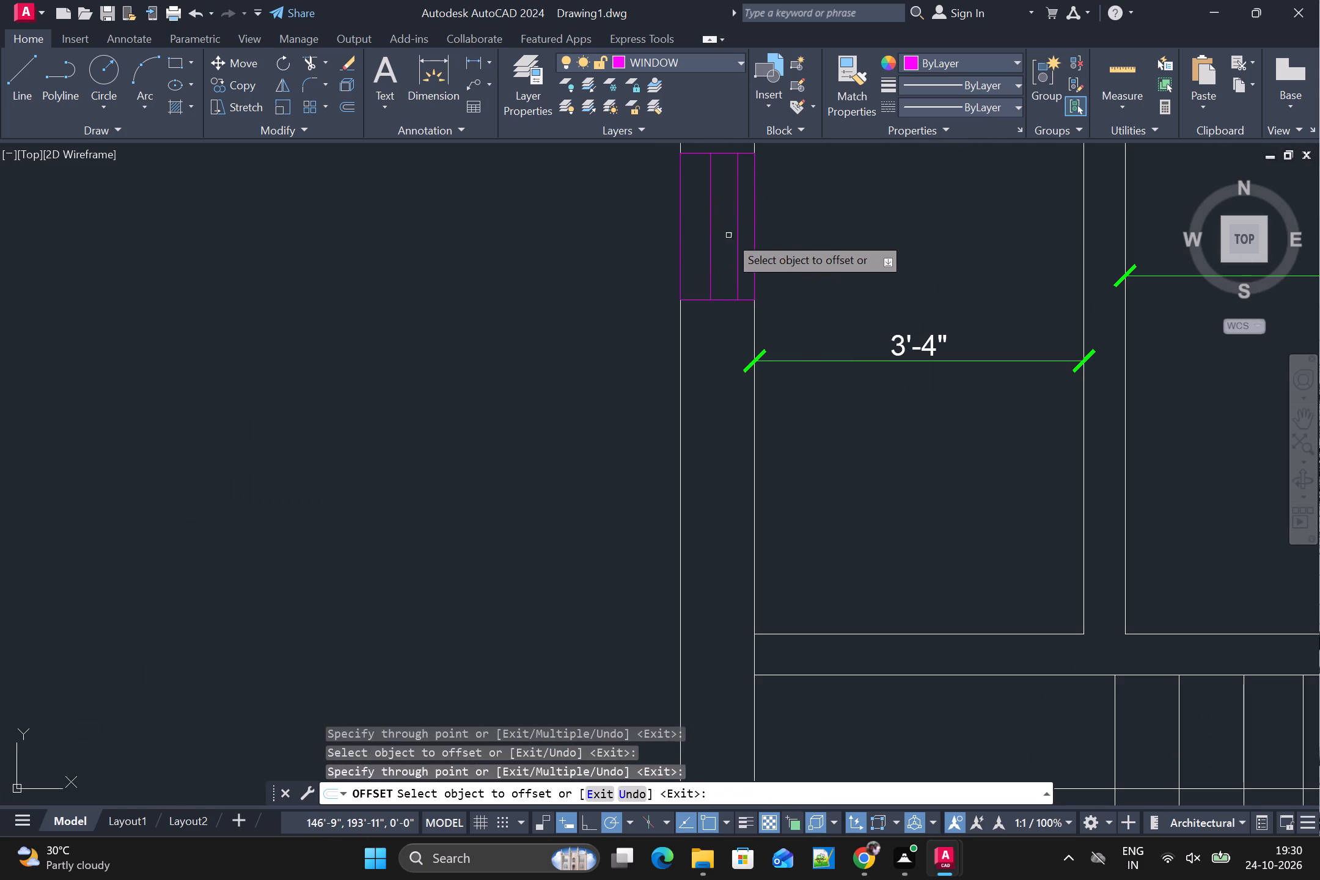
Offset two inner lines from the room-side line of the staircase window, about 4" and then 2" further outward.
{"action": "scroll", "coordinate": [727, 241], "scroll_direction": "down", "scroll_amount": 1}
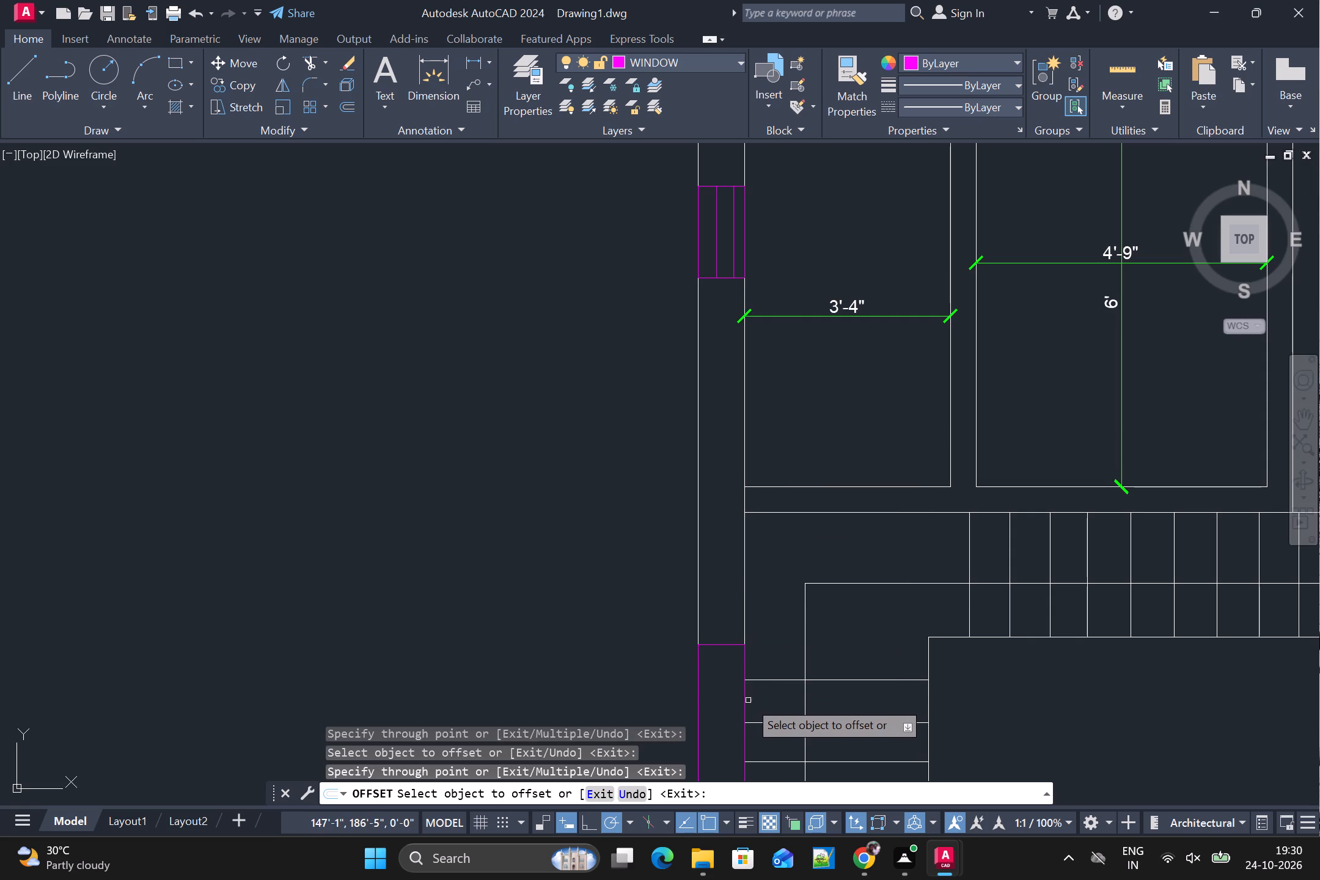
{"action": "left_click", "coordinate": [747, 701]}
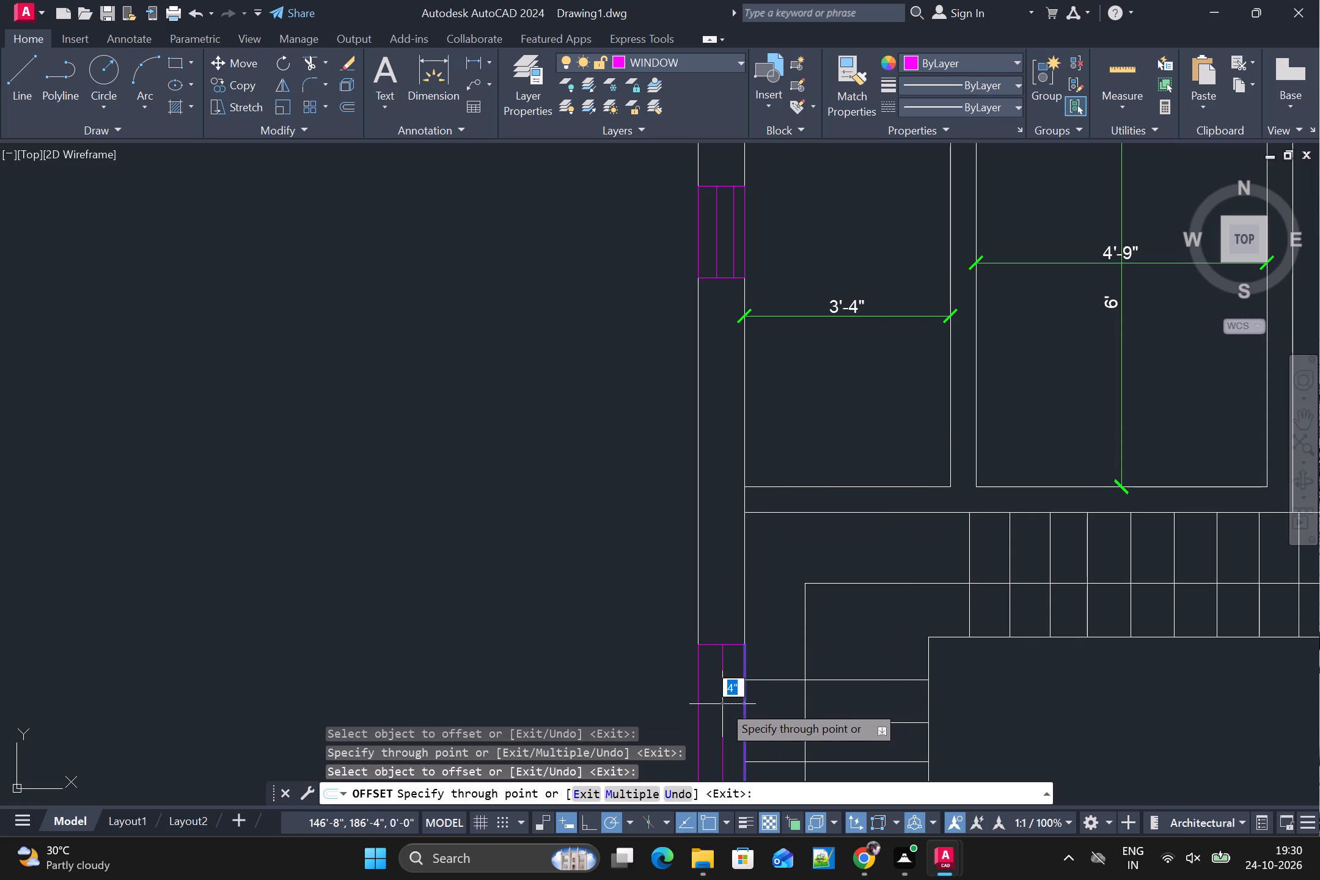
{"action": "double_click", "coordinate": [722, 704]}
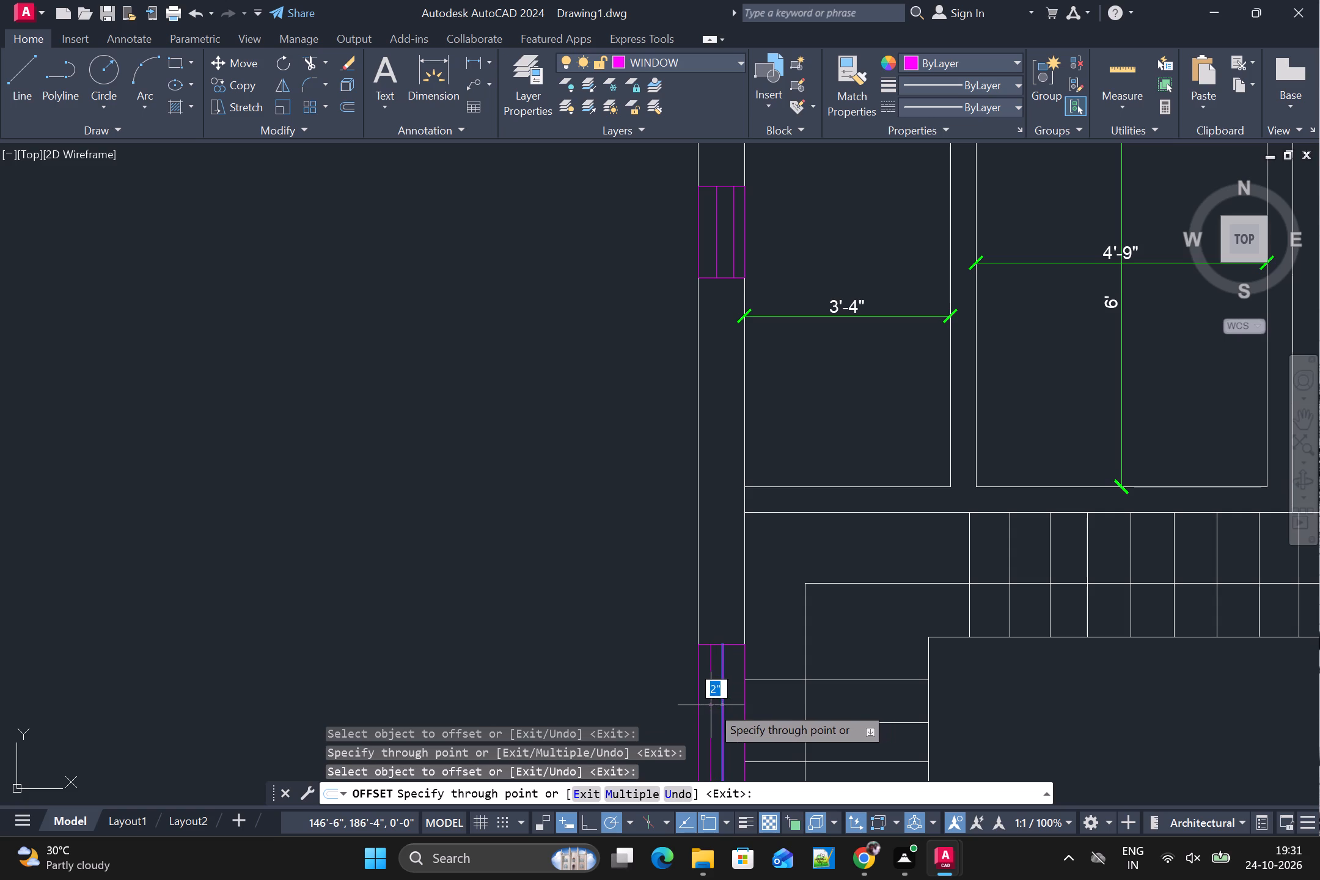
{"action": "left_click", "coordinate": [711, 705]}
Offset two inner lines across the wall thickness from the room-side line of the drawing area's south window.
{"action": "scroll", "coordinate": [736, 709], "scroll_direction": "down", "scroll_amount": 2}
{"action": "middle_click_drag", "start_coordinate": [835, 723], "coordinate": [590, 651]}
{"action": "scroll", "coordinate": [727, 628], "scroll_direction": "down", "scroll_amount": 2}
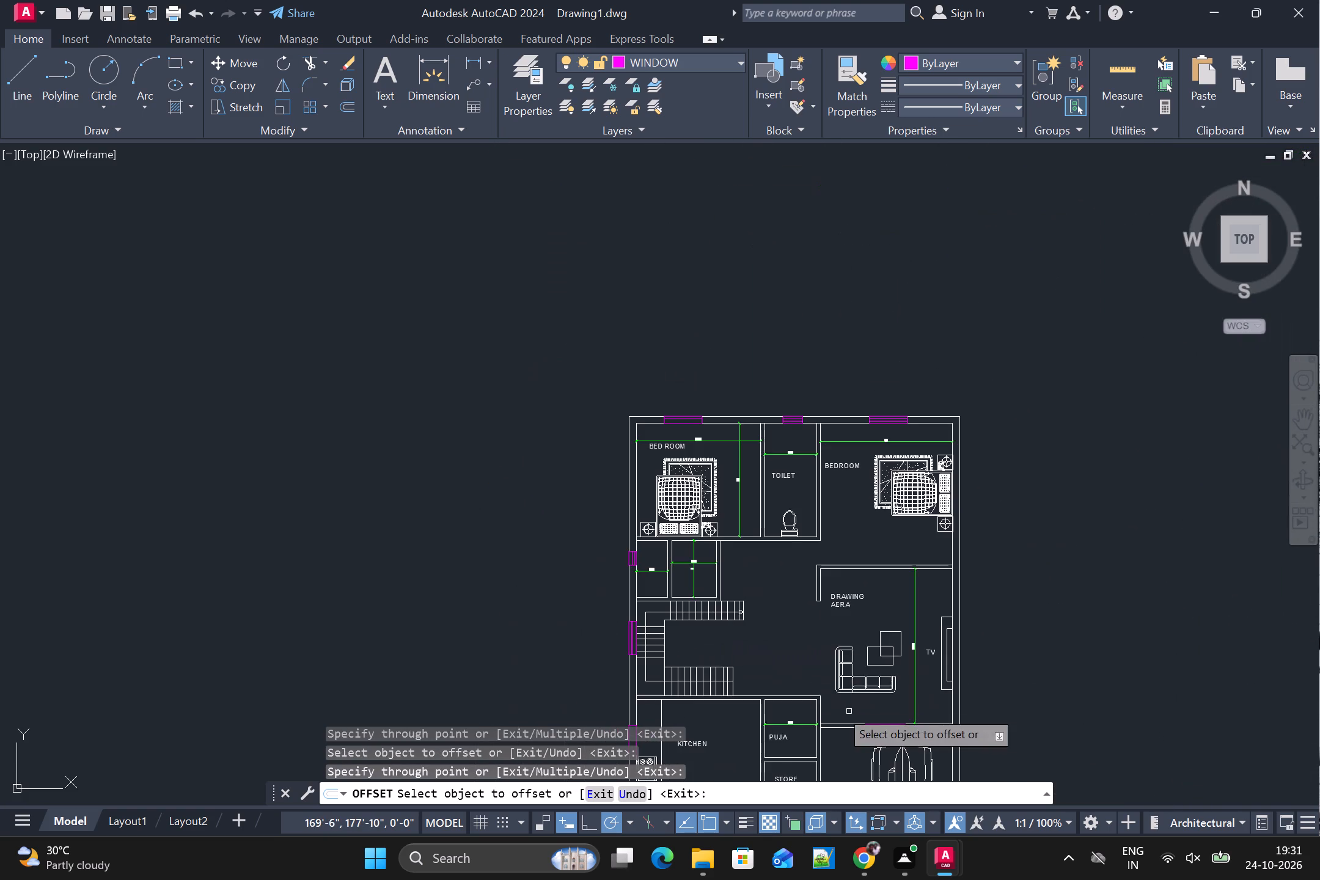
{"action": "middle_click_drag", "start_coordinate": [831, 706], "coordinate": [733, 504]}
{"action": "scroll", "coordinate": [728, 510], "scroll_direction": "up", "scroll_amount": 3}
{"action": "scroll", "coordinate": [853, 599], "scroll_direction": "up", "scroll_amount": 2}
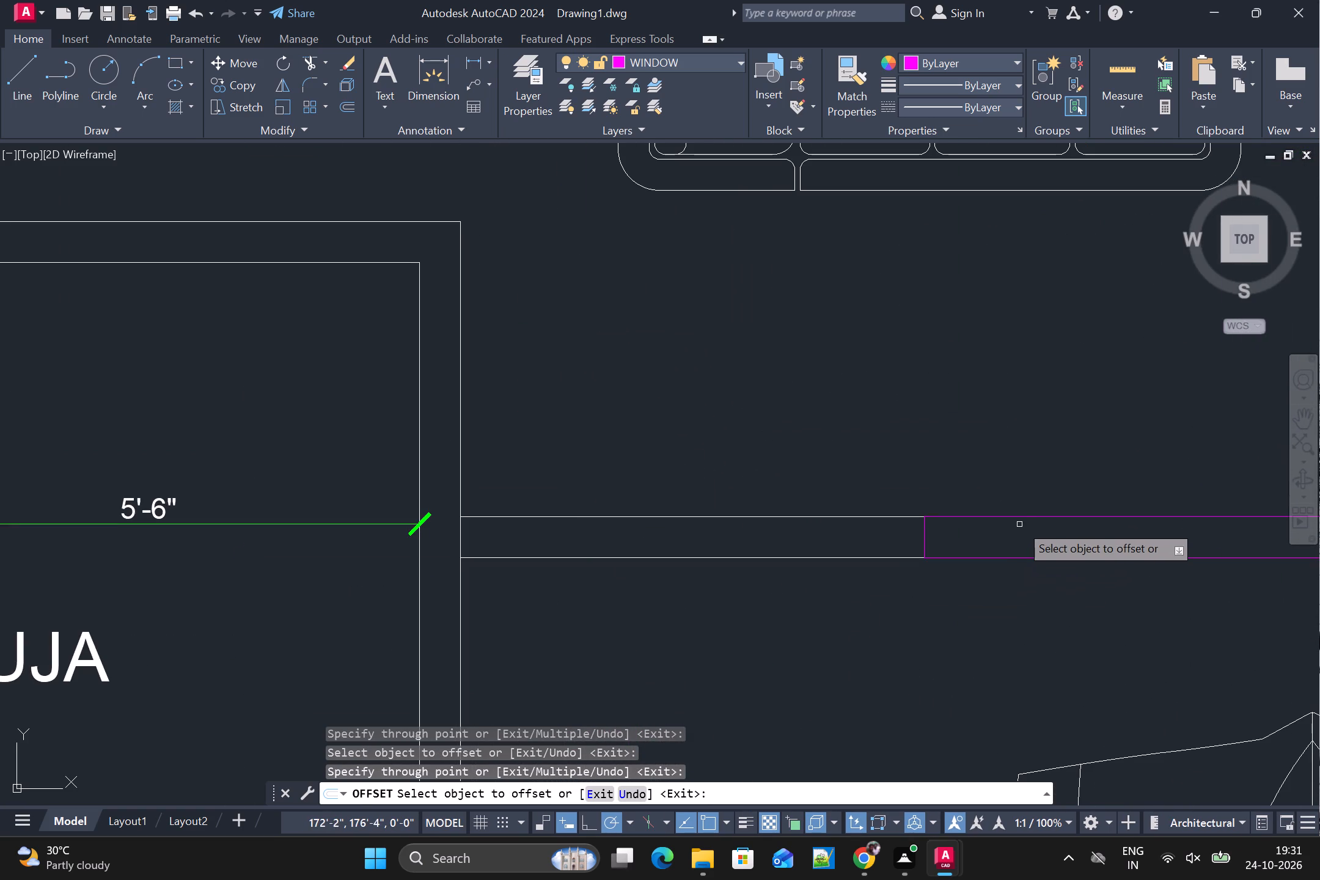
{"action": "left_click", "coordinate": [1023, 519]}
{"action": "left_click", "coordinate": [1027, 532]}
{"action": "left_click", "coordinate": [1027, 535]}
{"action": "left_click", "coordinate": [1024, 532]}
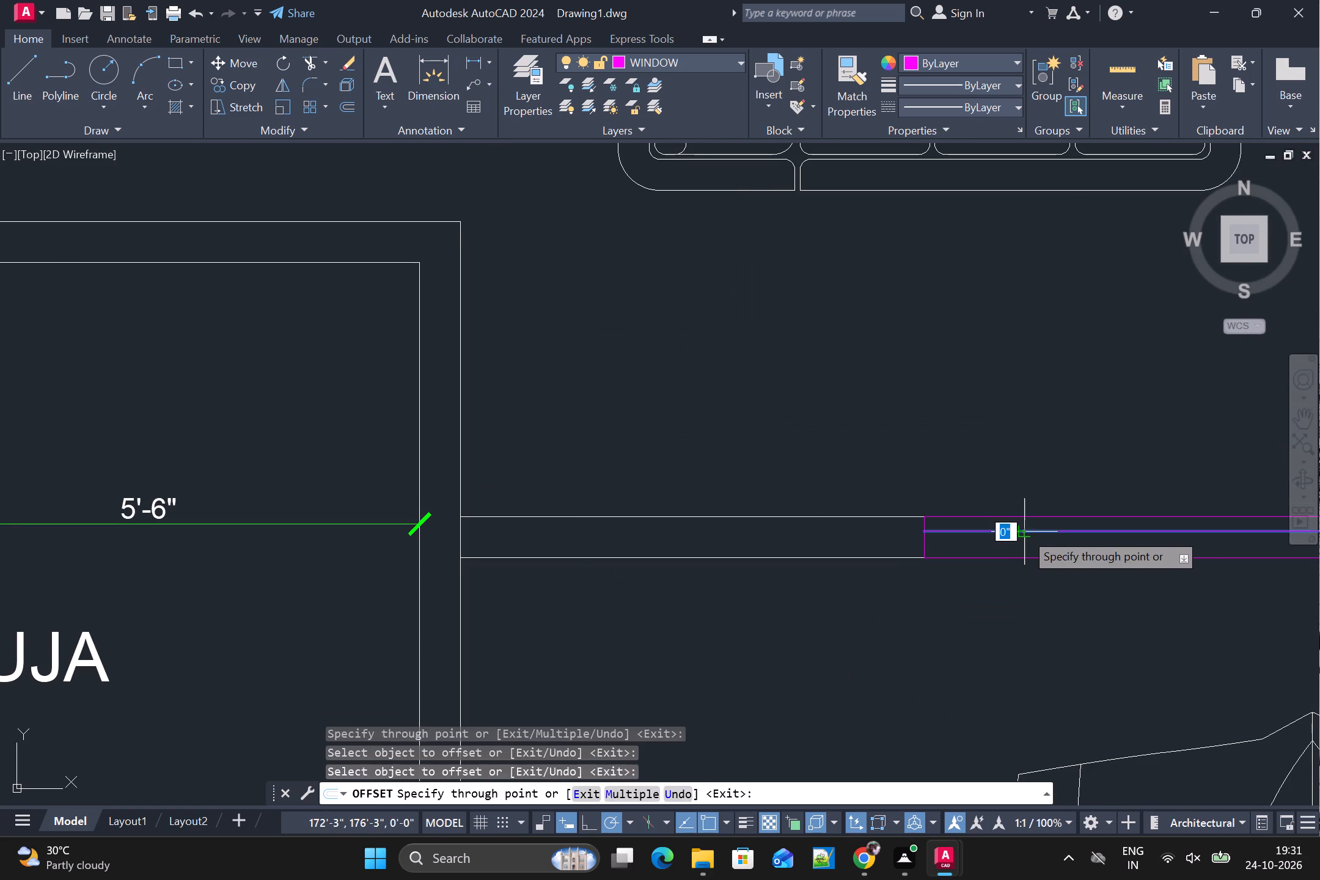
{"action": "left_click", "coordinate": [1024, 540]}
{"action": "left_click", "coordinate": [1024, 533]}
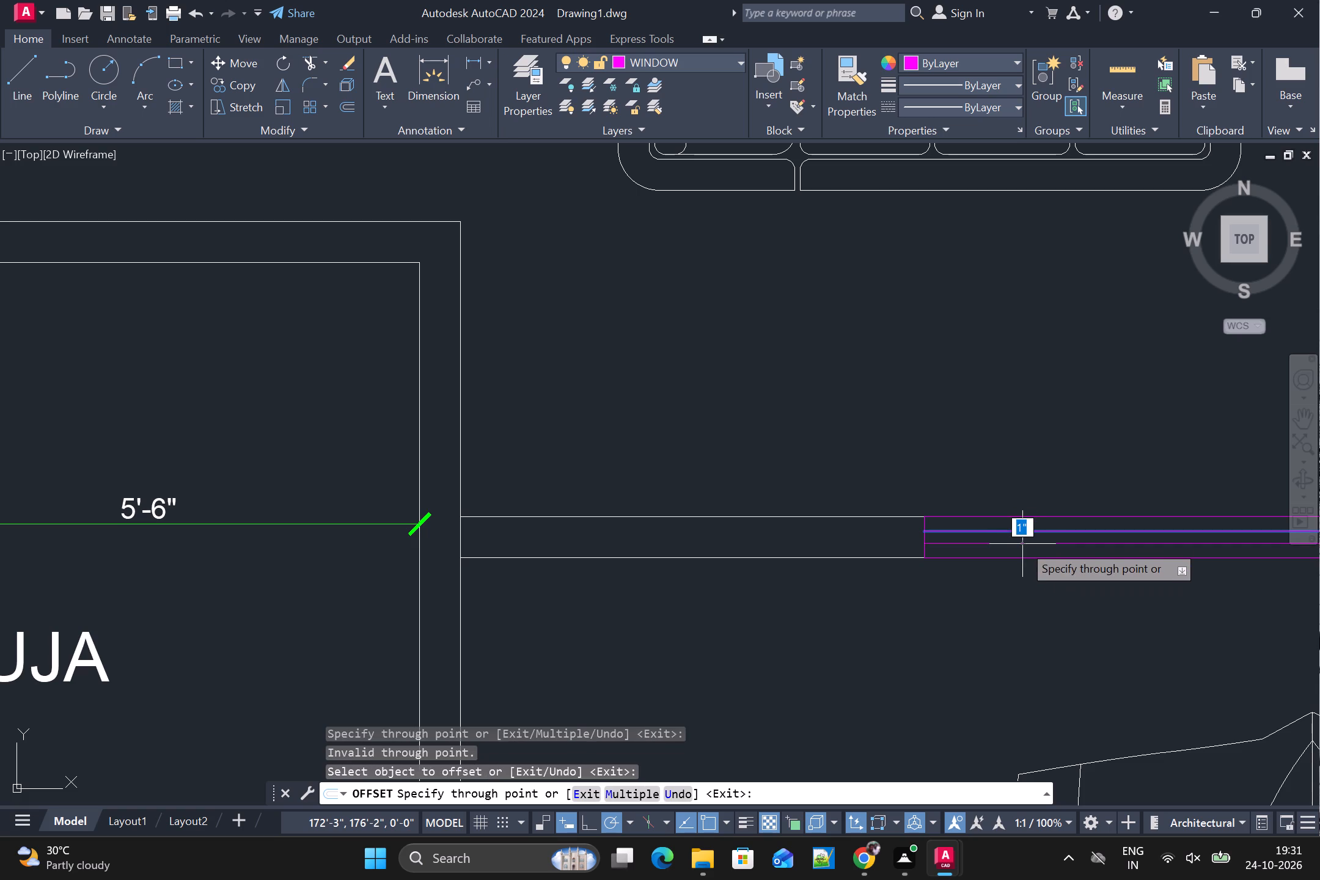
{"action": "left_click", "coordinate": [1022, 545]}
Offset two inner lines across the wall thickness from the room-side line of the kitchen's west window.
{"action": "scroll", "coordinate": [1022, 554], "scroll_direction": "down", "scroll_amount": 3}
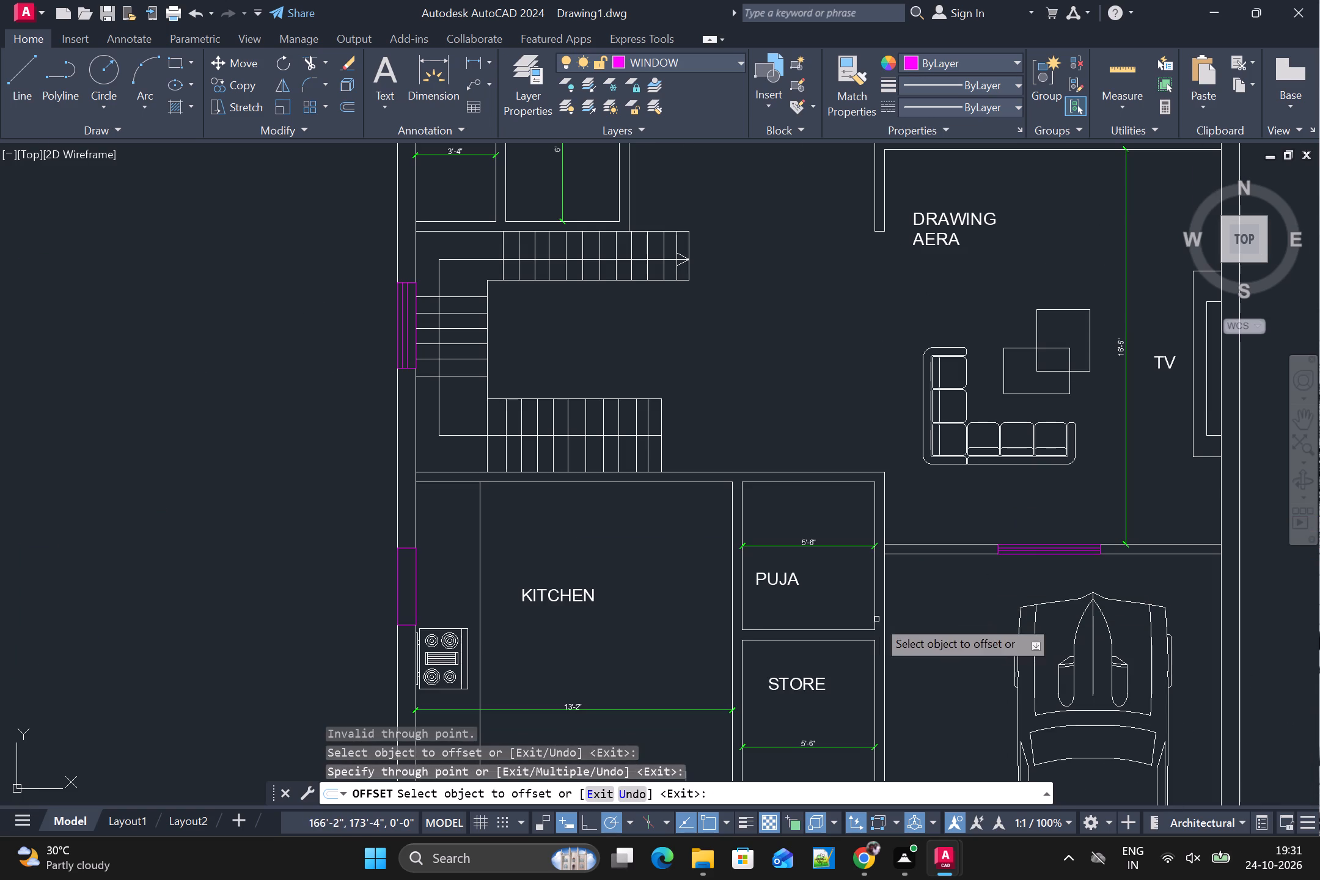
{"action": "middle_click_drag", "start_coordinate": [447, 640], "coordinate": [645, 554]}
{"action": "scroll", "coordinate": [640, 524], "scroll_direction": "up", "scroll_amount": 1}
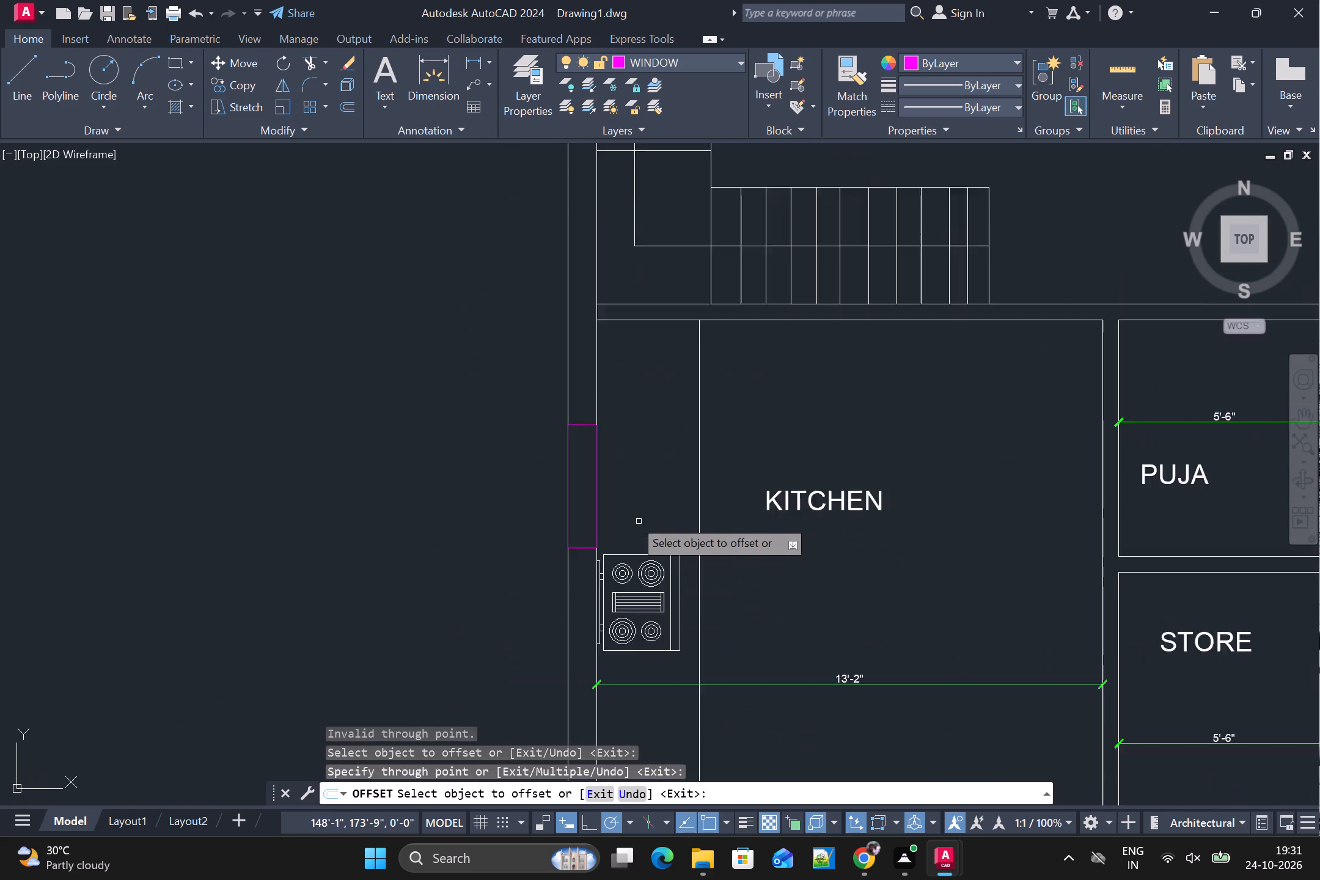
{"action": "scroll", "coordinate": [633, 518], "scroll_direction": "up", "scroll_amount": 1}
{"action": "left_click", "coordinate": [579, 493]}
{"action": "double_click", "coordinate": [568, 494]}
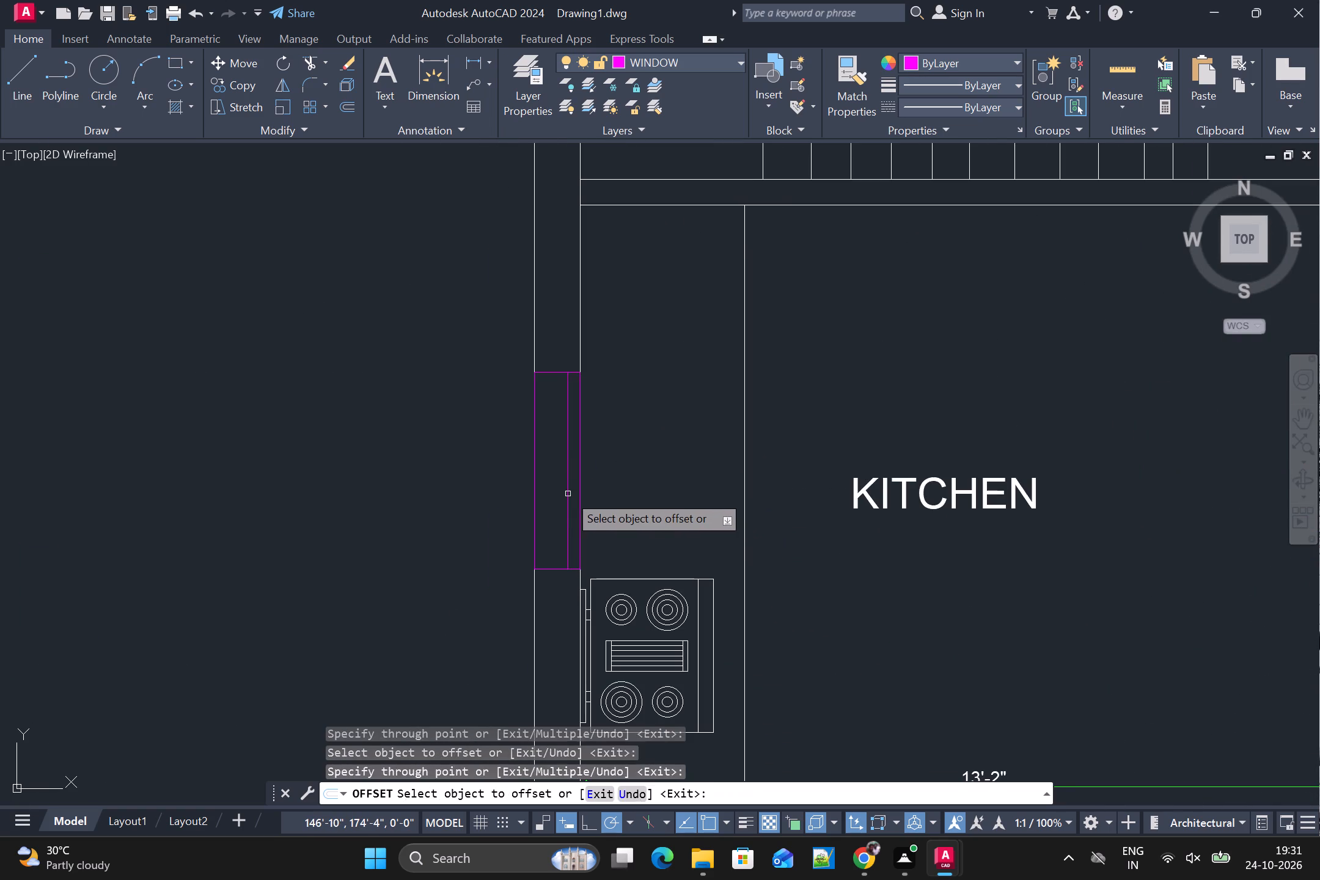
{"action": "left_click", "coordinate": [554, 497]}
Offset two inner lines, spaced about 3" apart, from the room-side line of the kitchen's south window and finish offsetting.
{"action": "scroll", "coordinate": [612, 519], "scroll_direction": "down", "scroll_amount": 2}
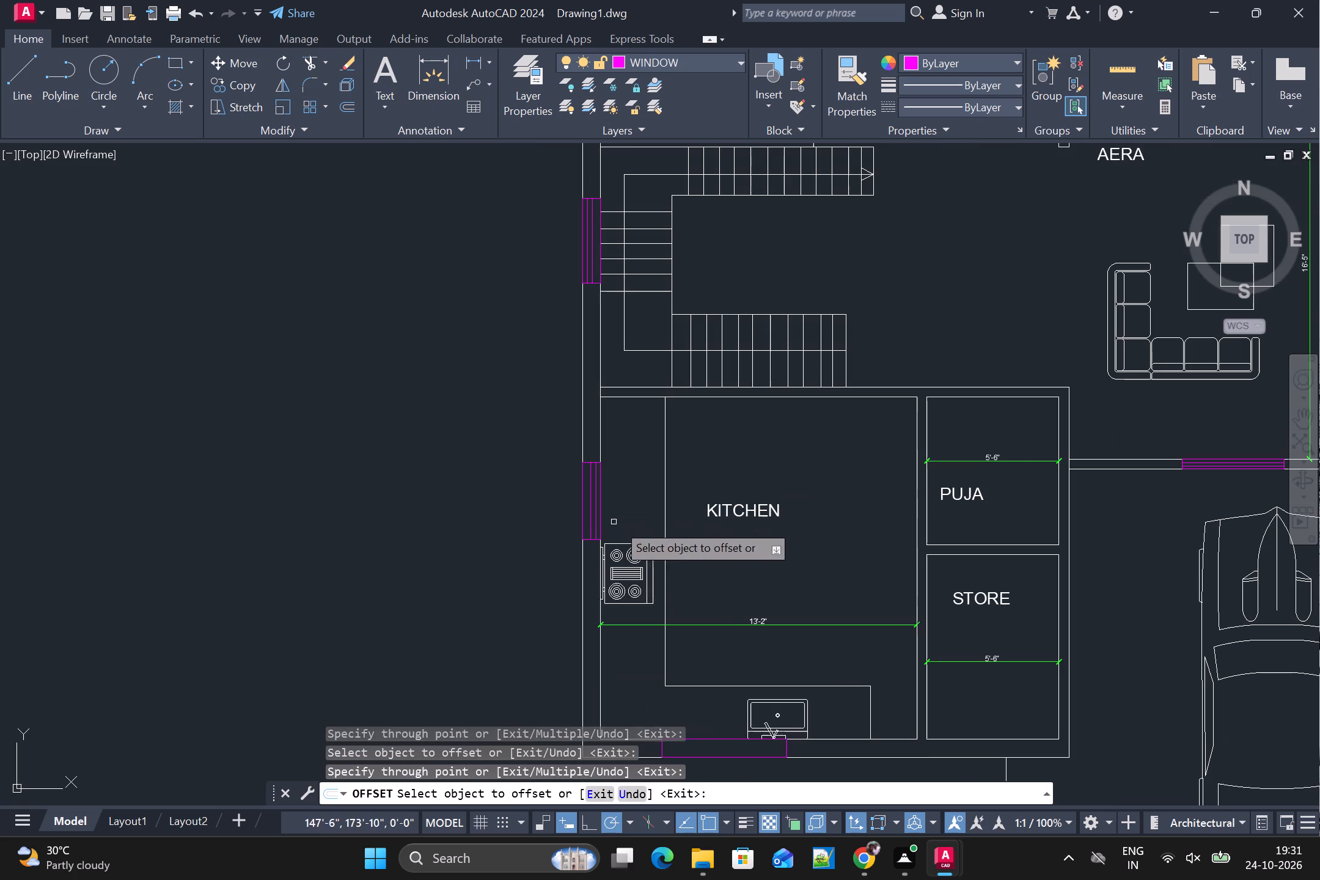
{"action": "middle_click_drag", "start_coordinate": [758, 741], "coordinate": [782, 545]}
{"action": "scroll", "coordinate": [728, 557], "scroll_direction": "up", "scroll_amount": 2}
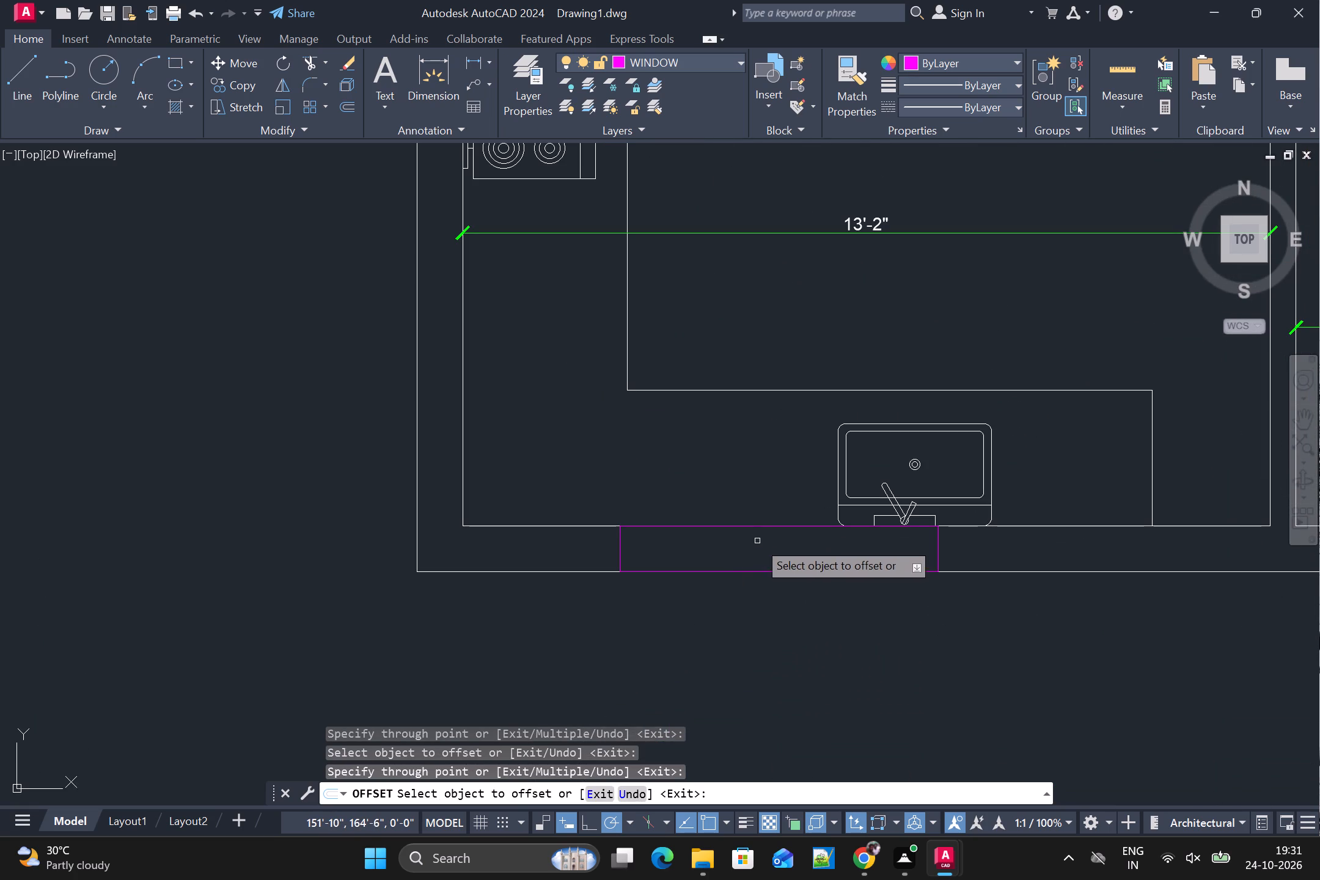
{"action": "left_click", "coordinate": [757, 528]}
{"action": "double_click", "coordinate": [752, 543]}
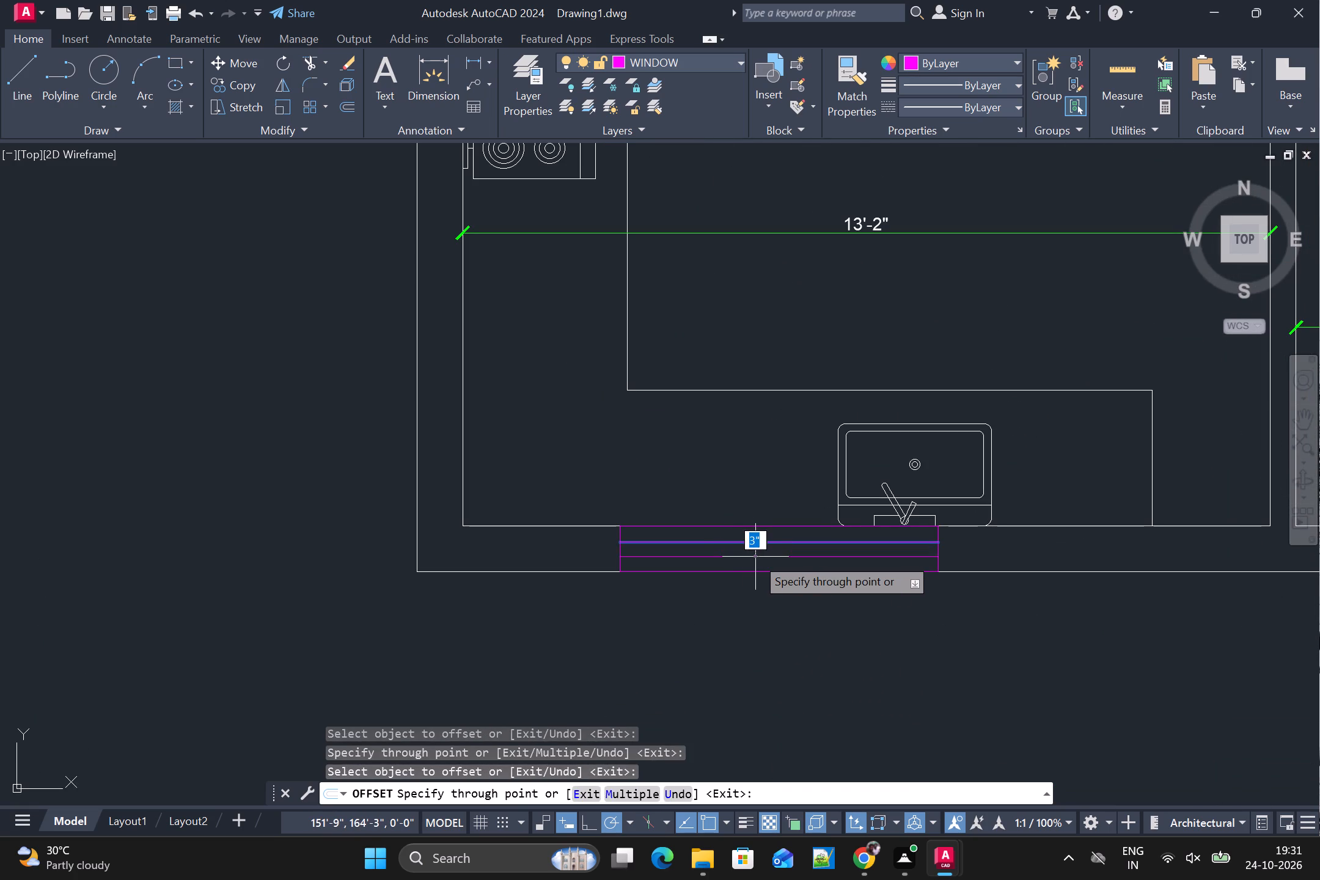
{"action": "left_click", "coordinate": [755, 557]}
{"action": "scroll", "coordinate": [768, 567], "scroll_direction": "down", "scroll_amount": 3}
{"action": "scroll", "coordinate": [904, 446], "scroll_direction": "down", "scroll_amount": 2}
{"action": "middle_click_drag", "start_coordinate": [1004, 447], "coordinate": [879, 515]}
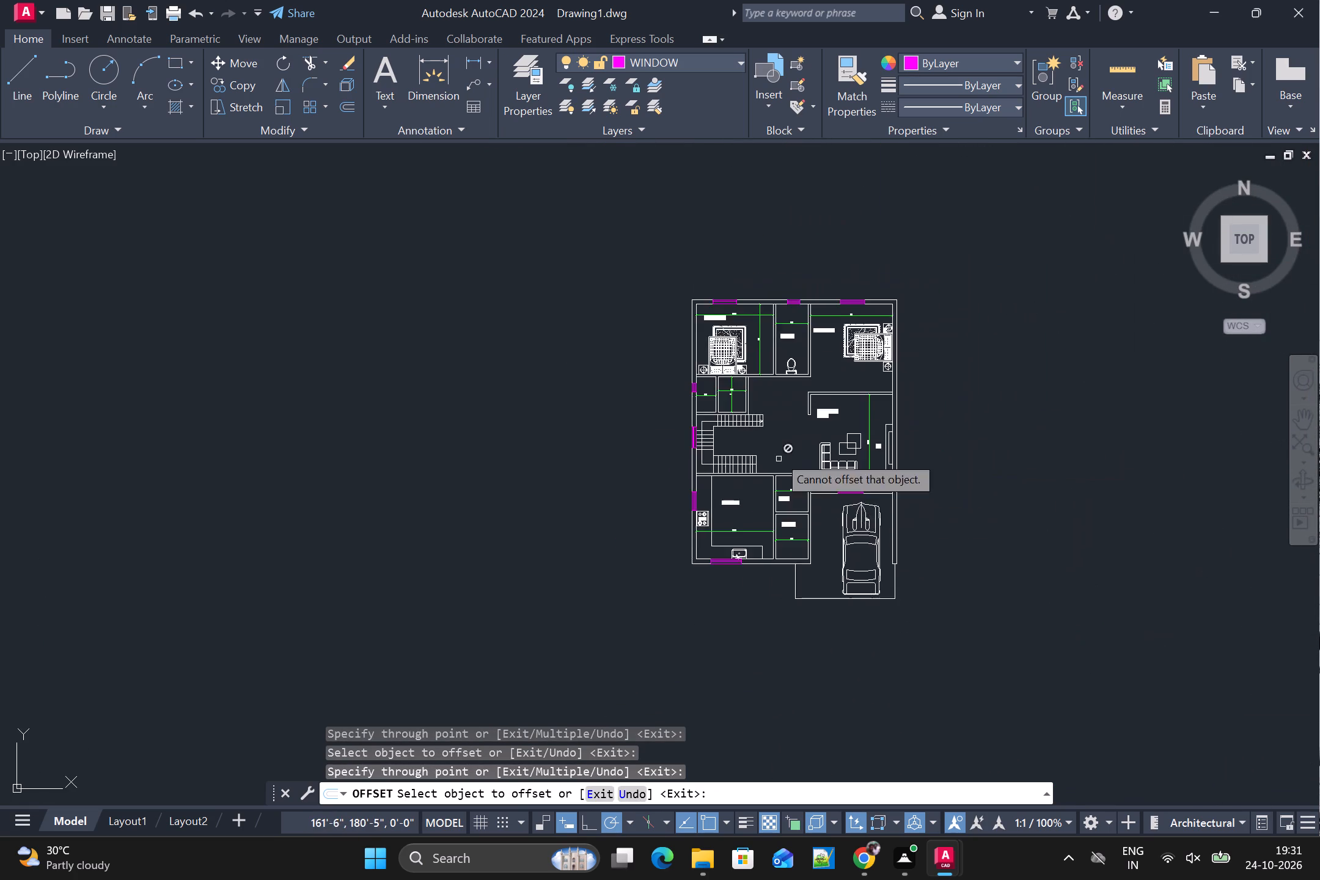
{"action": "scroll", "coordinate": [755, 422], "scroll_direction": "up", "scroll_amount": 2}
{"action": "scroll", "coordinate": [790, 406], "scroll_direction": "down", "scroll_amount": 1}
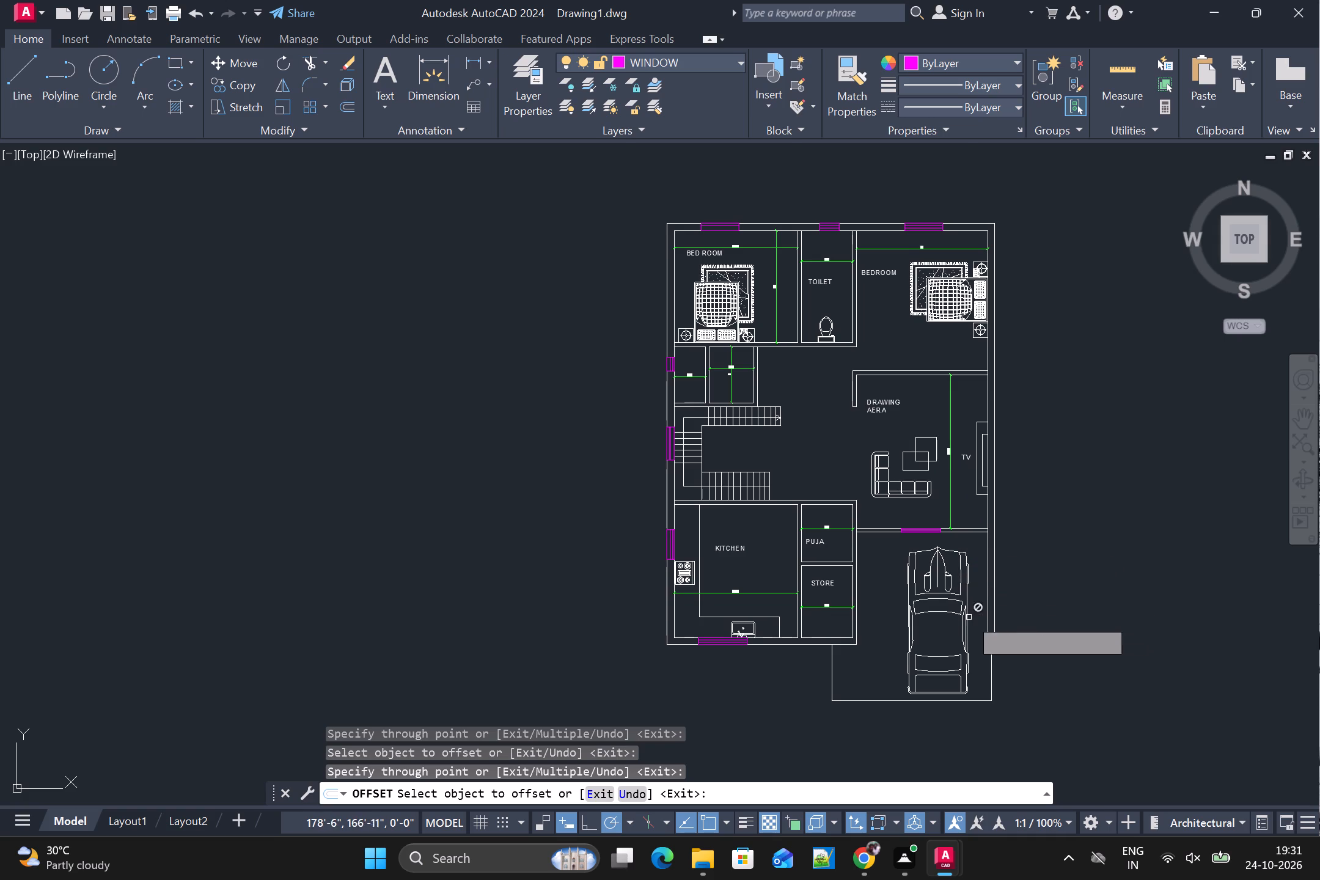
{"action": "scroll", "coordinate": [967, 612], "scroll_direction": "up", "scroll_amount": 1}
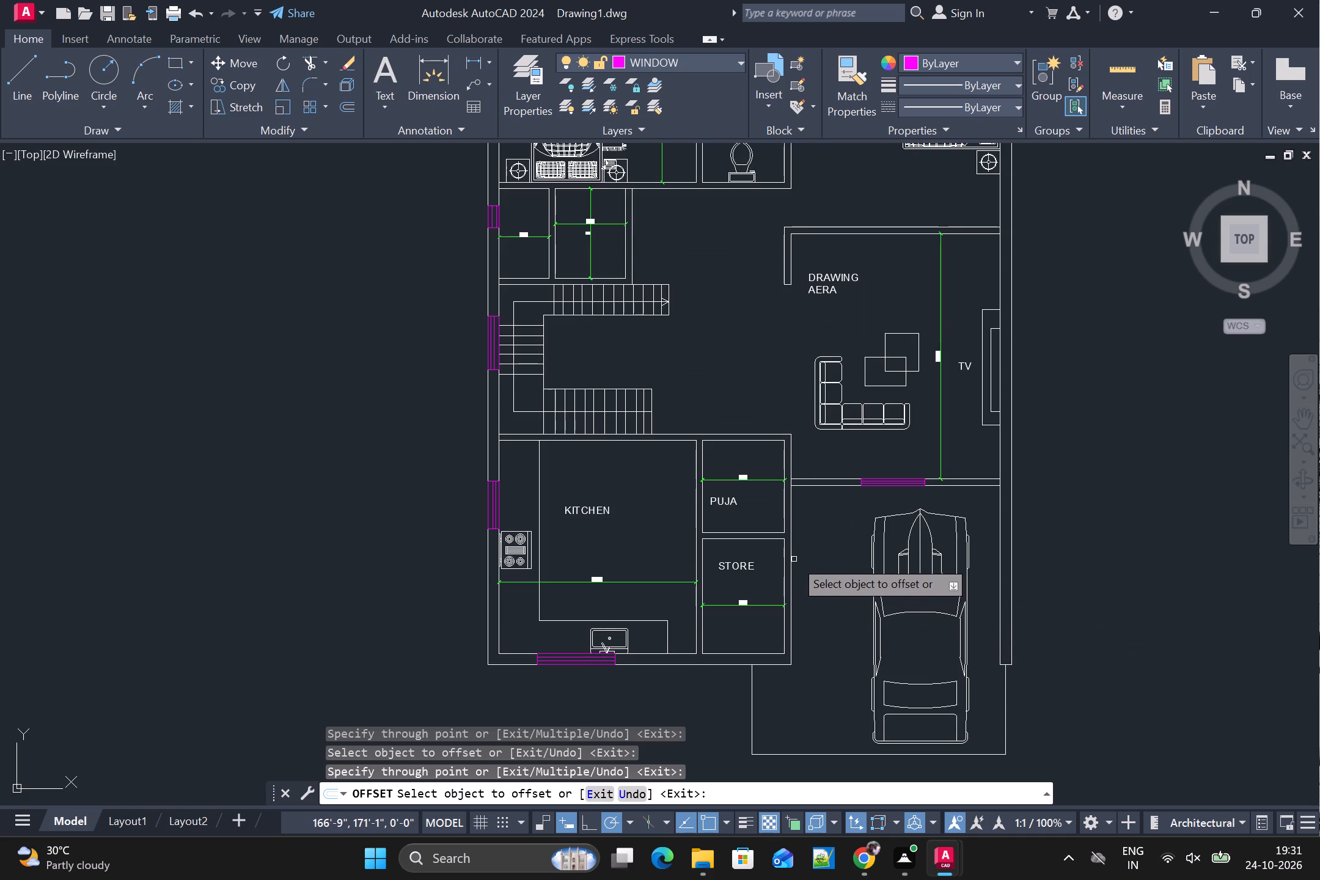
{"action": "scroll", "coordinate": [794, 559], "scroll_direction": "down", "scroll_amount": 1}
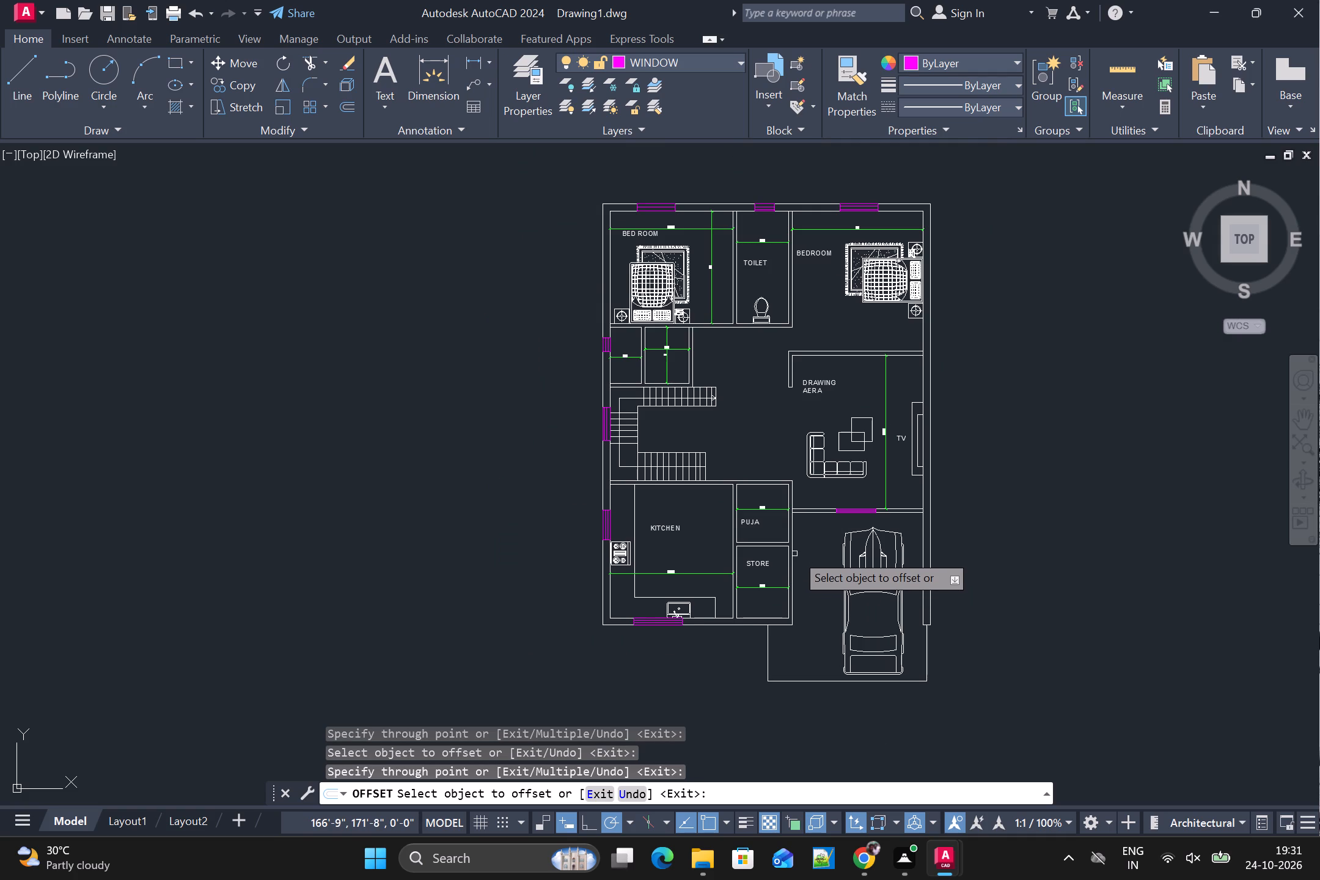
{"action": "key", "text": "Escape"}
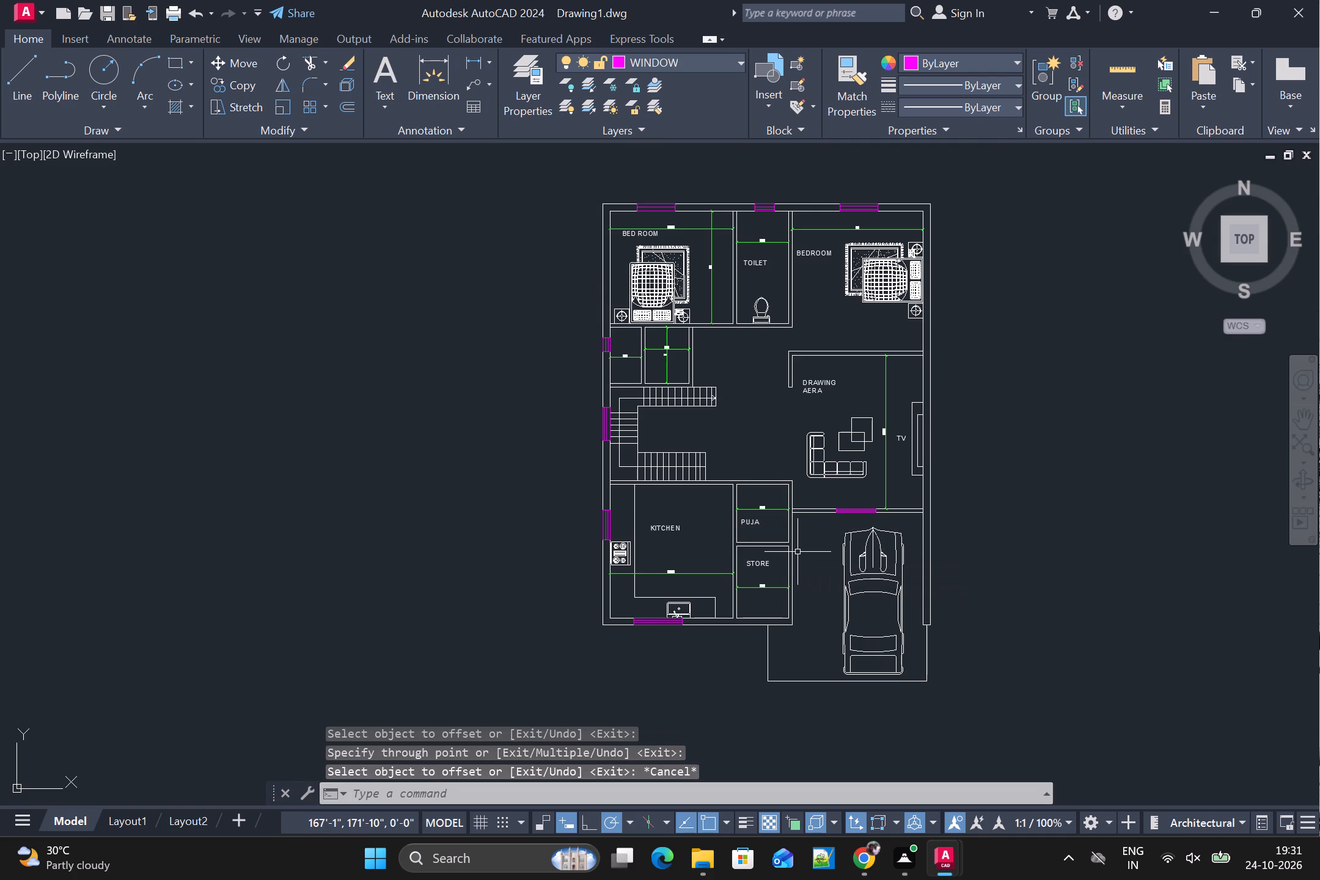
Start a hatch with the SOLID pattern and the colour 0,0,0.
{"action": "scroll", "coordinate": [798, 552], "scroll_direction": "up", "scroll_amount": 1}
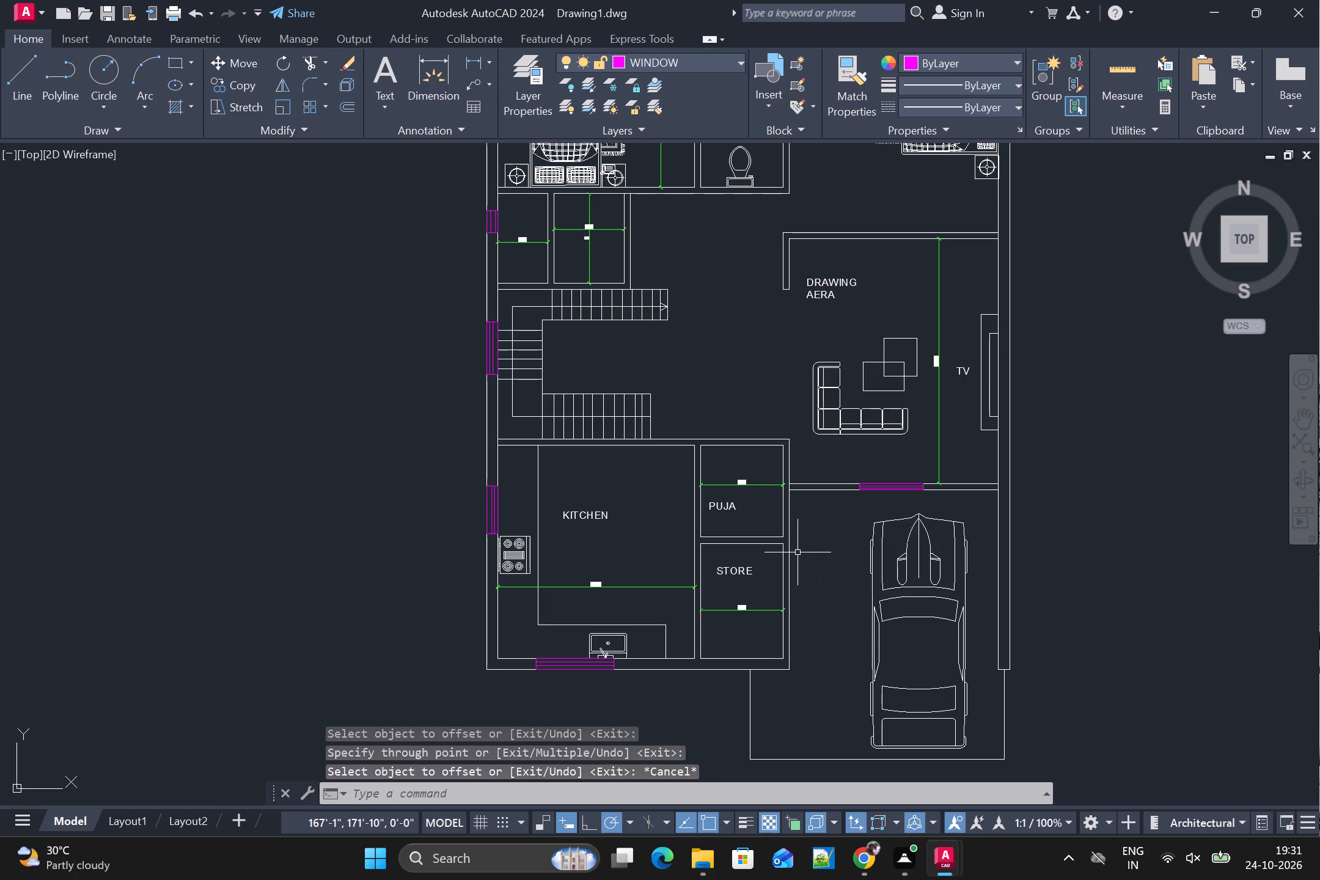
{"action": "key", "text": "h"}
{"action": "key", "text": "space"}
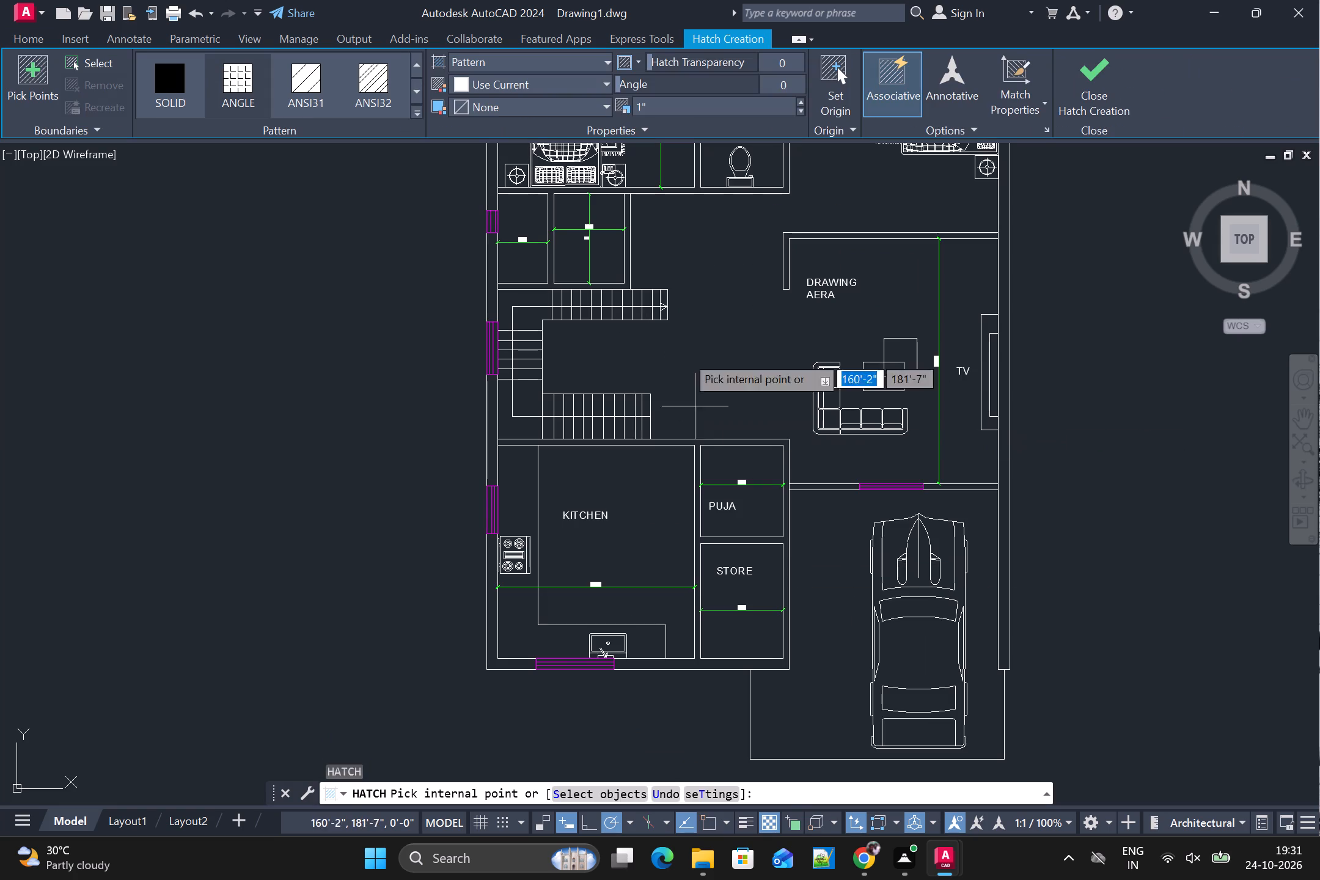
{"action": "left_click", "coordinate": [177, 90]}
{"action": "left_click", "coordinate": [545, 86]}
{"action": "left_click", "coordinate": [462, 165]}
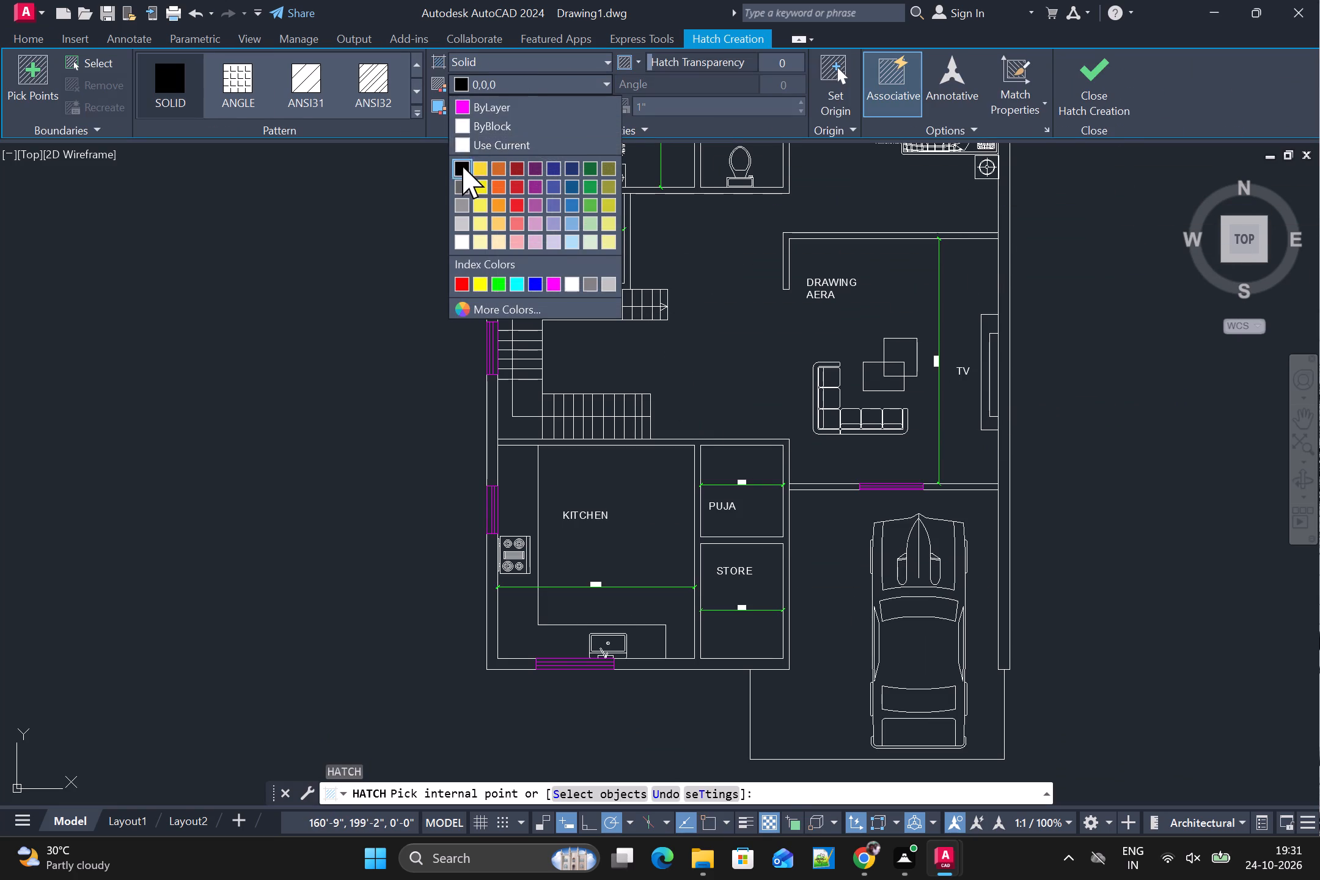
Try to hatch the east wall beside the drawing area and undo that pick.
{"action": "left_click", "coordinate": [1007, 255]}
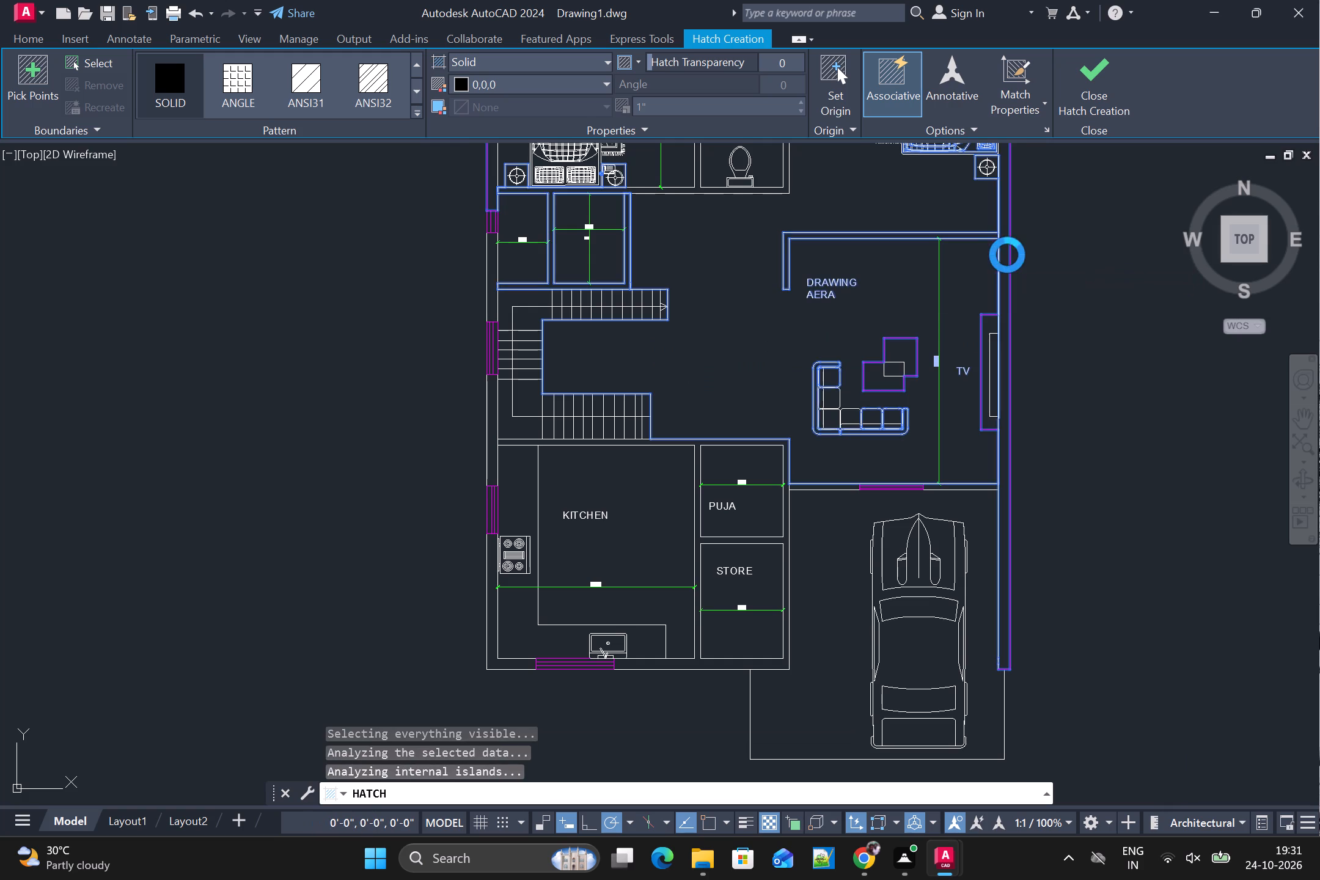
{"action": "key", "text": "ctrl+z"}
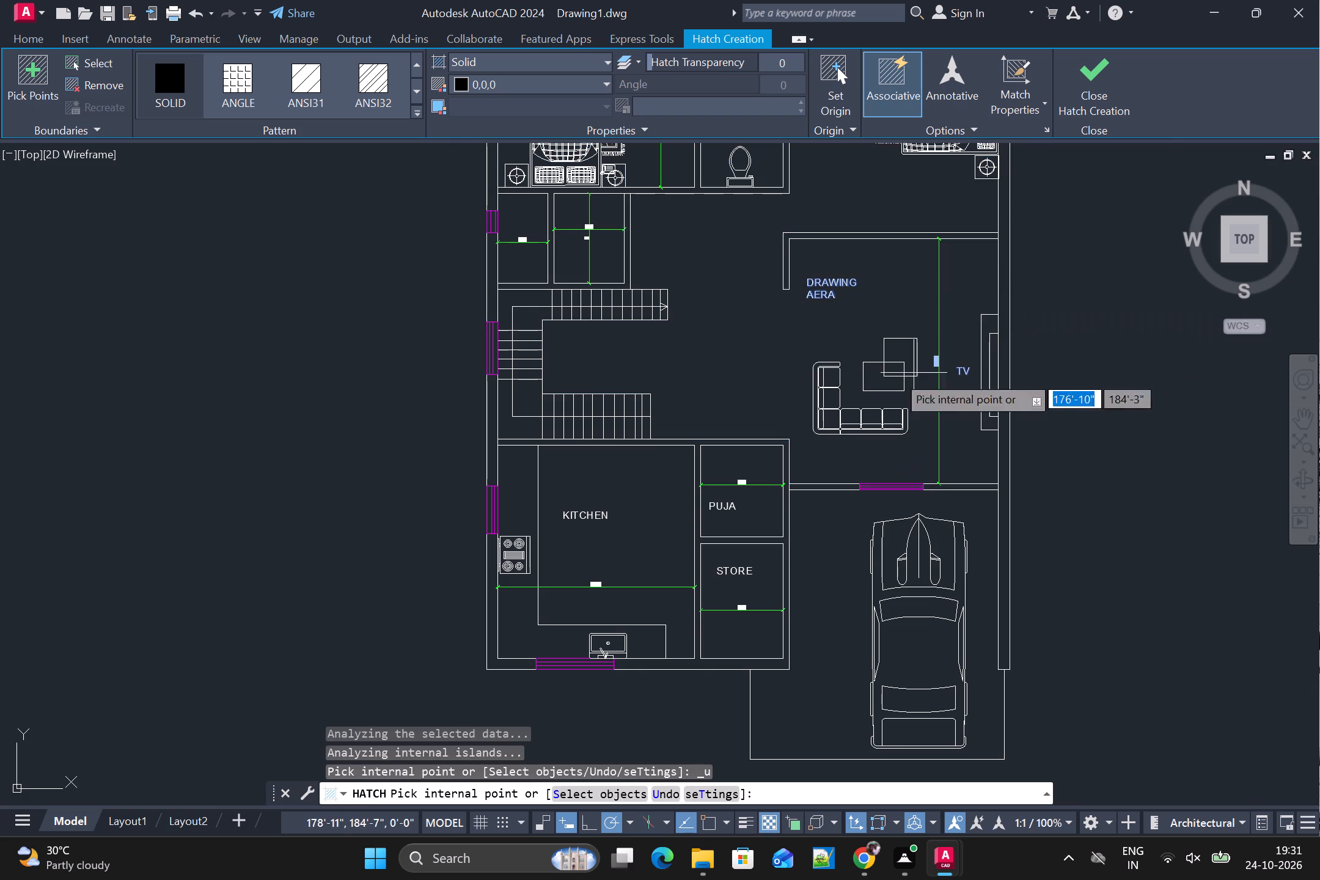
Fill the west wall between the staircase and kitchen windows and the kitchen's southwest corner wall with the solid black hatch.
{"action": "scroll", "coordinate": [703, 414], "scroll_direction": "down", "scroll_amount": 1}
{"action": "scroll", "coordinate": [686, 459], "scroll_direction": "up", "scroll_amount": 2}
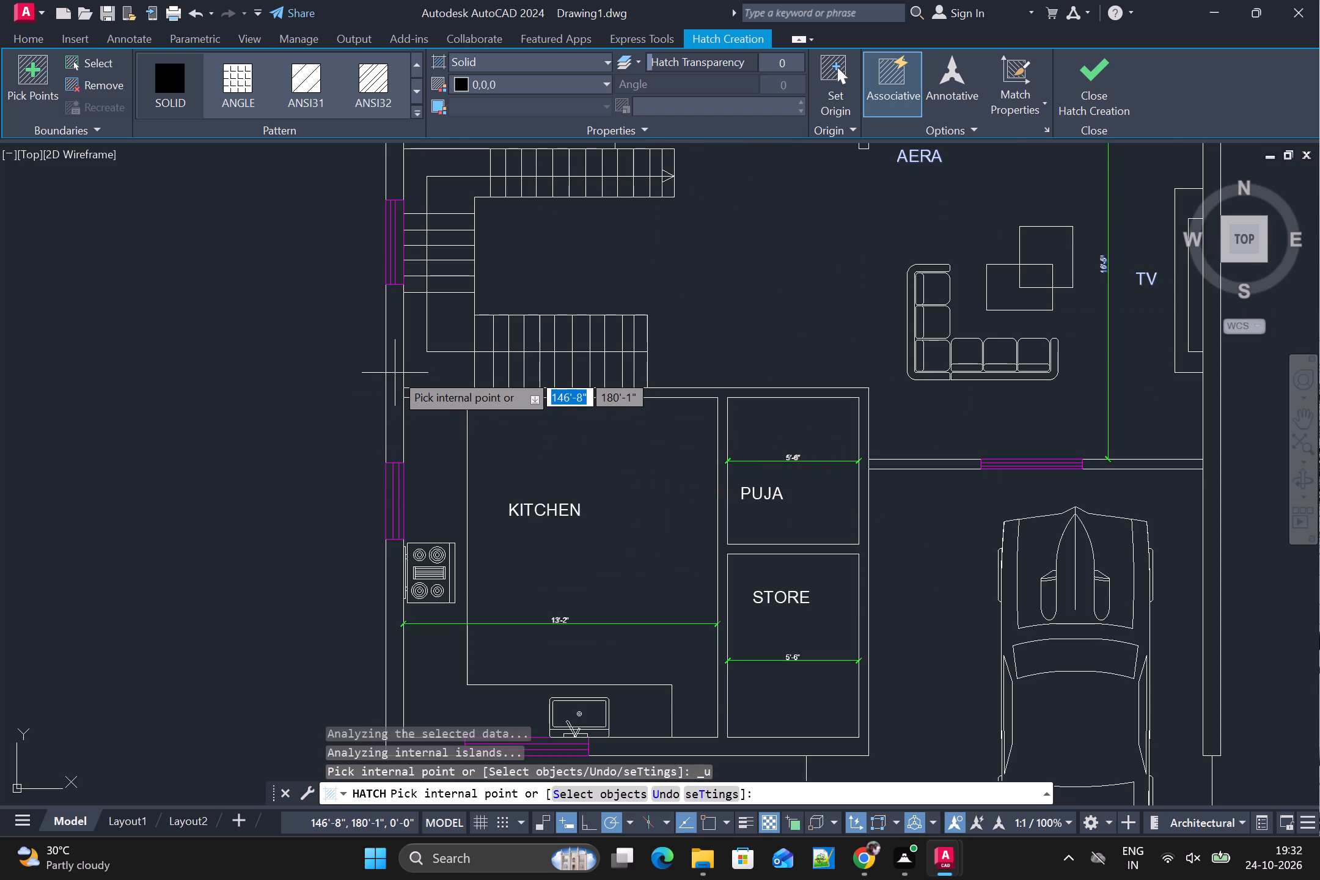
{"action": "left_click", "coordinate": [396, 369]}
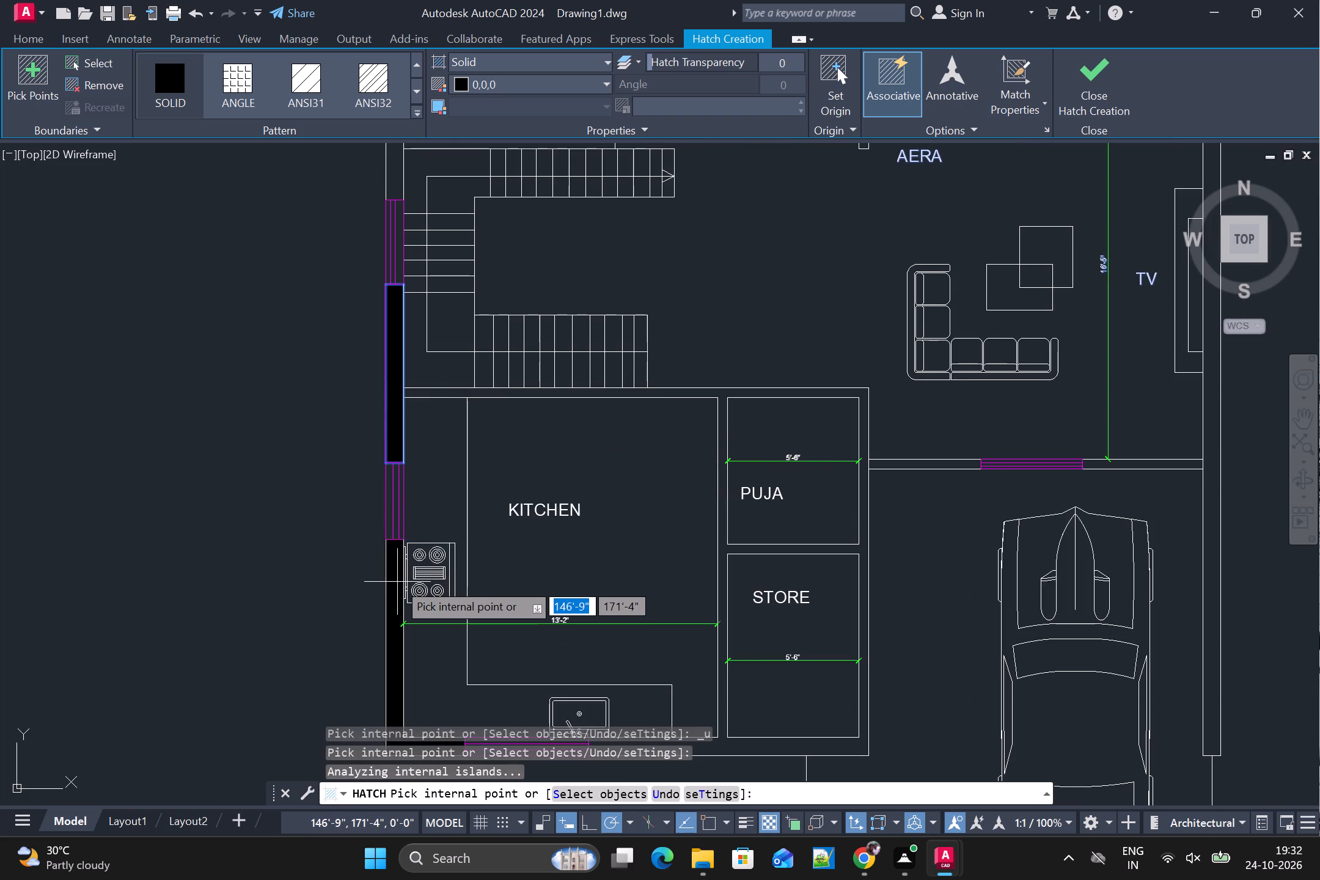
{"action": "left_click", "coordinate": [397, 582]}
Fill the connected walls around the kitchen, puja and store, east of the kitchen's south window, with the solid black hatch.
{"action": "scroll", "coordinate": [435, 584], "scroll_direction": "down", "scroll_amount": 2}
{"action": "middle_click_drag", "start_coordinate": [458, 629], "coordinate": [480, 525]}
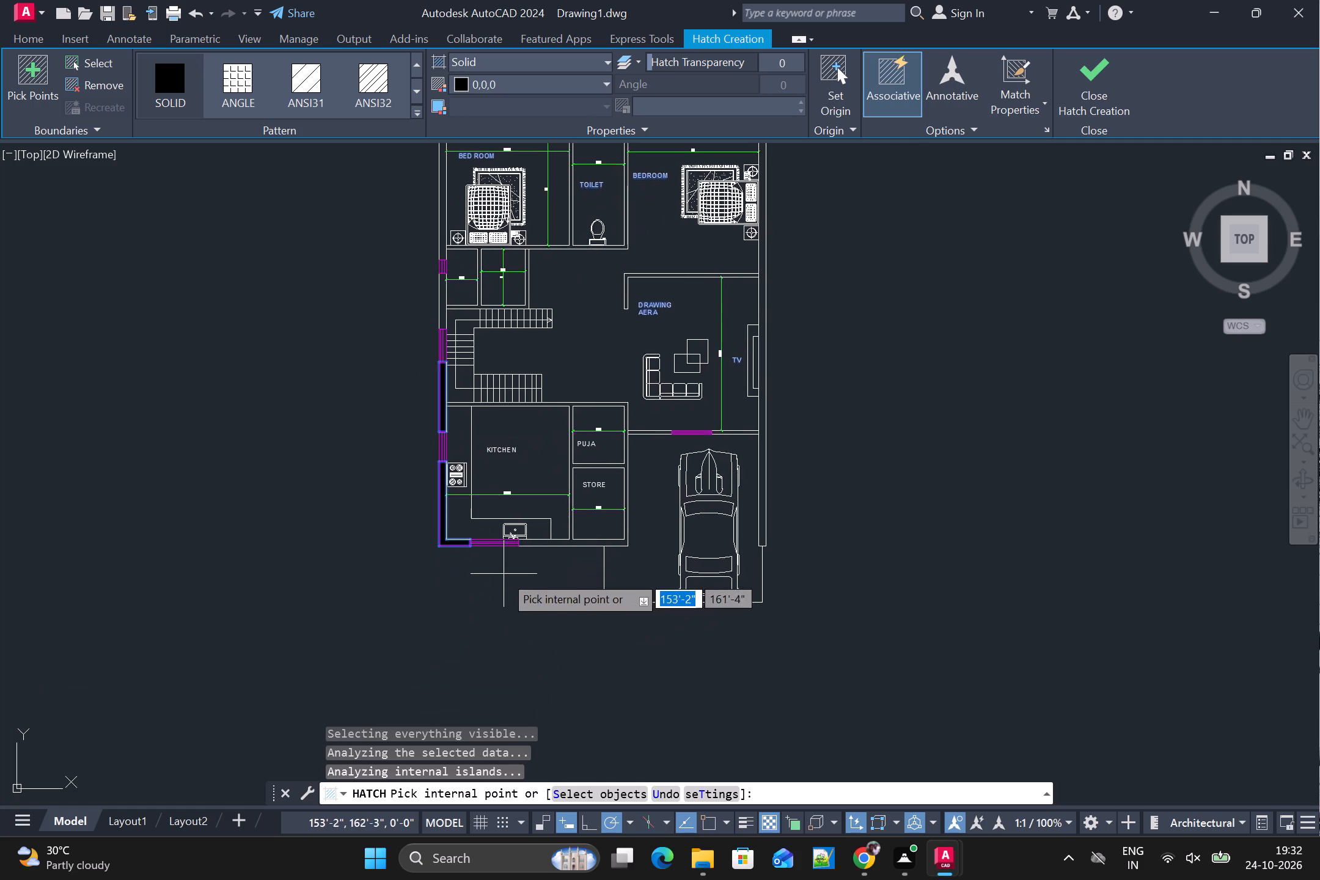
{"action": "scroll", "coordinate": [508, 565], "scroll_direction": "up", "scroll_amount": 1}
{"action": "scroll", "coordinate": [554, 528], "scroll_direction": "up", "scroll_amount": 2}
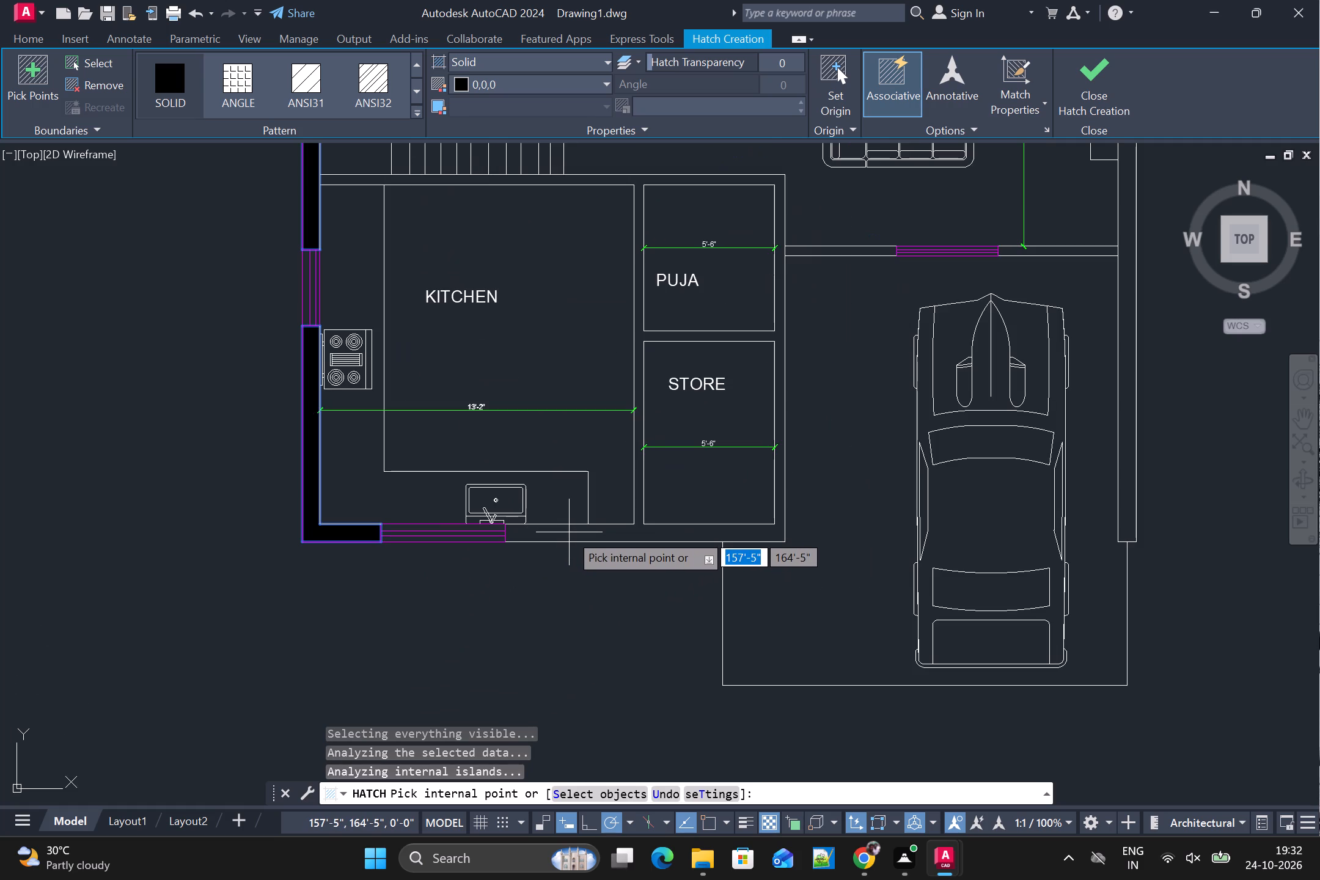
{"action": "scroll", "coordinate": [617, 535], "scroll_direction": "up", "scroll_amount": 1}
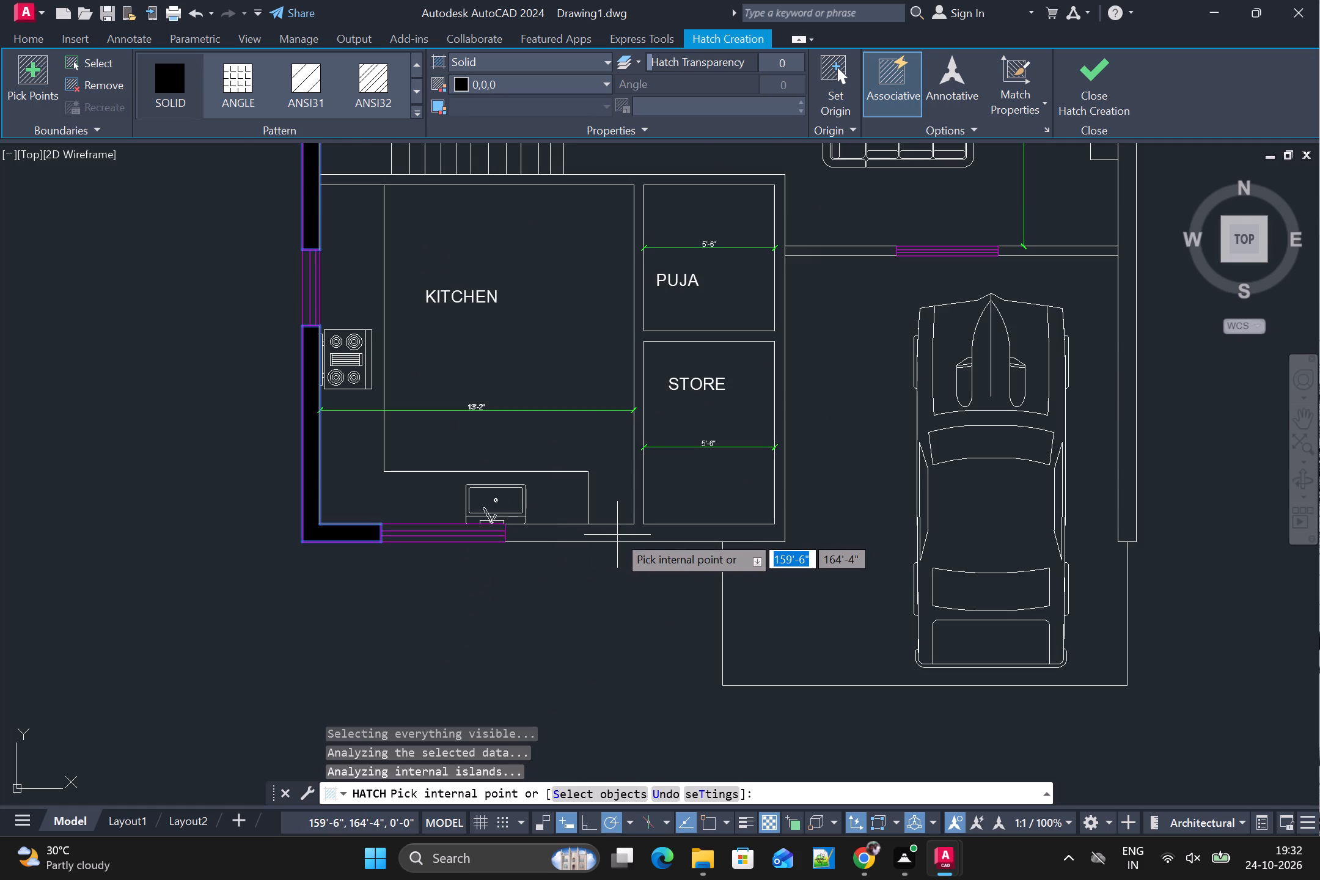
{"action": "scroll", "coordinate": [617, 535], "scroll_direction": "up", "scroll_amount": 1}
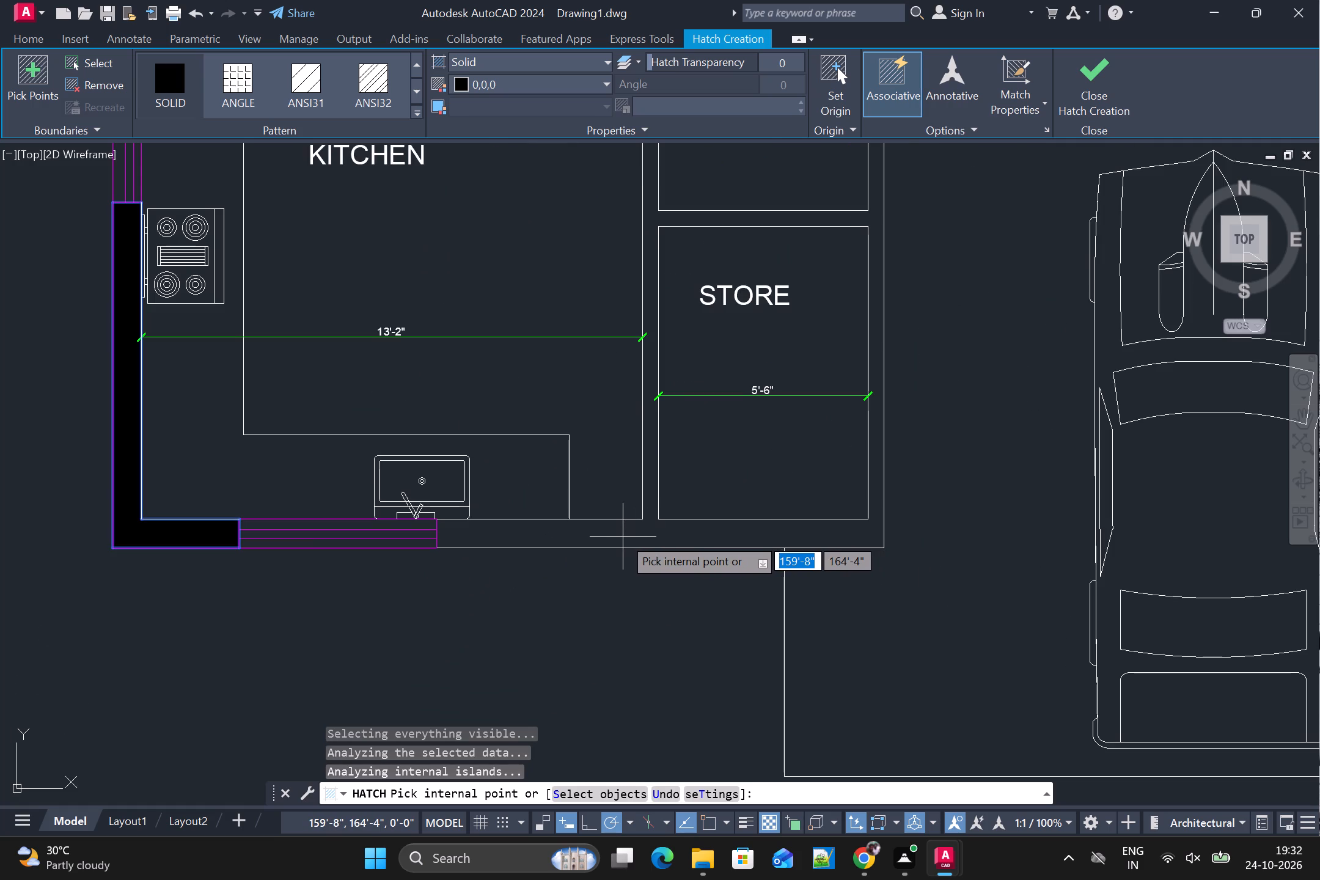
{"action": "left_click", "coordinate": [623, 537]}
Fill the west wall between the staircase window and the small room's window with the solid black hatch.
{"action": "scroll", "coordinate": [628, 543], "scroll_direction": "down", "scroll_amount": 3}
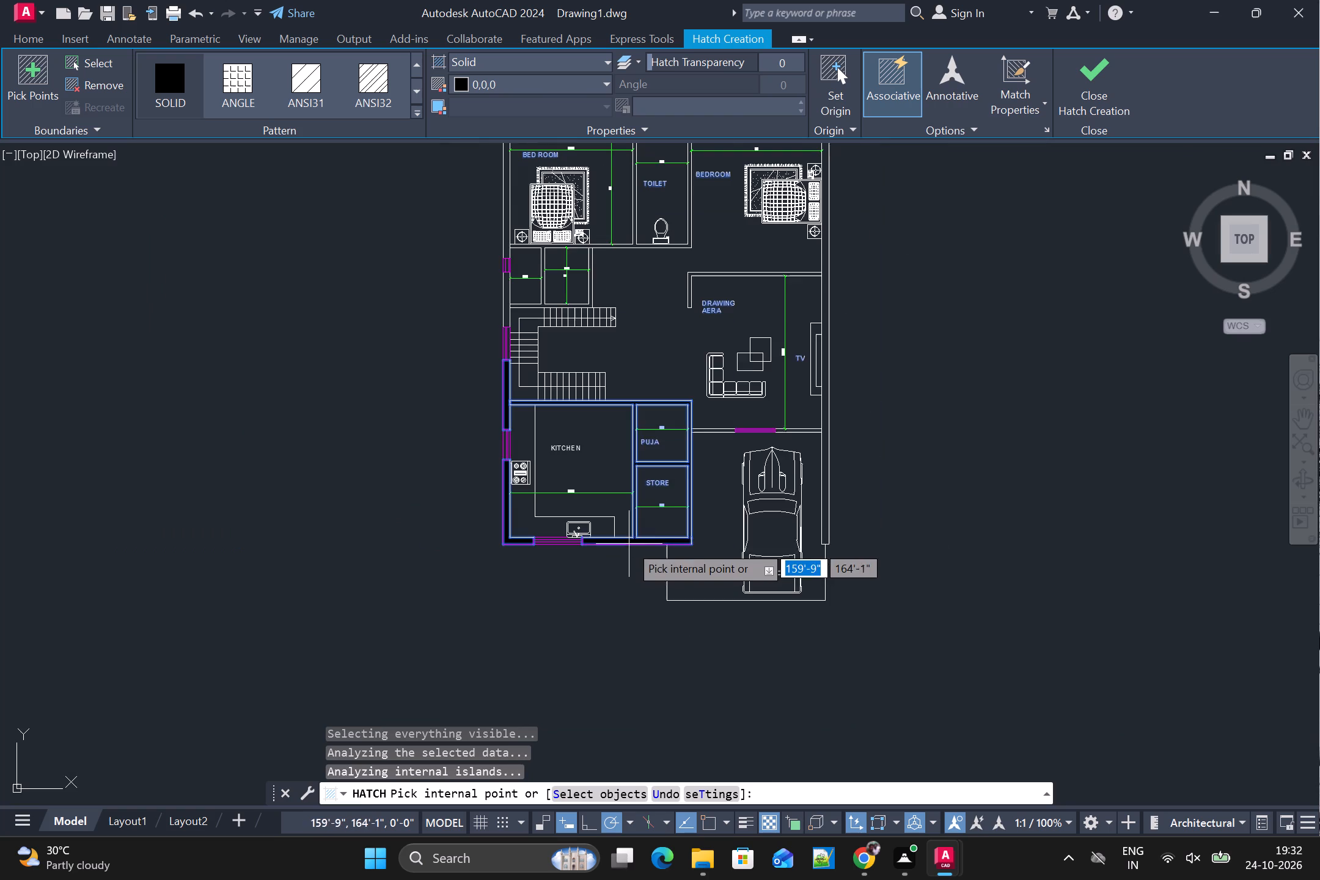
{"action": "scroll", "coordinate": [511, 361], "scroll_direction": "up", "scroll_amount": 2}
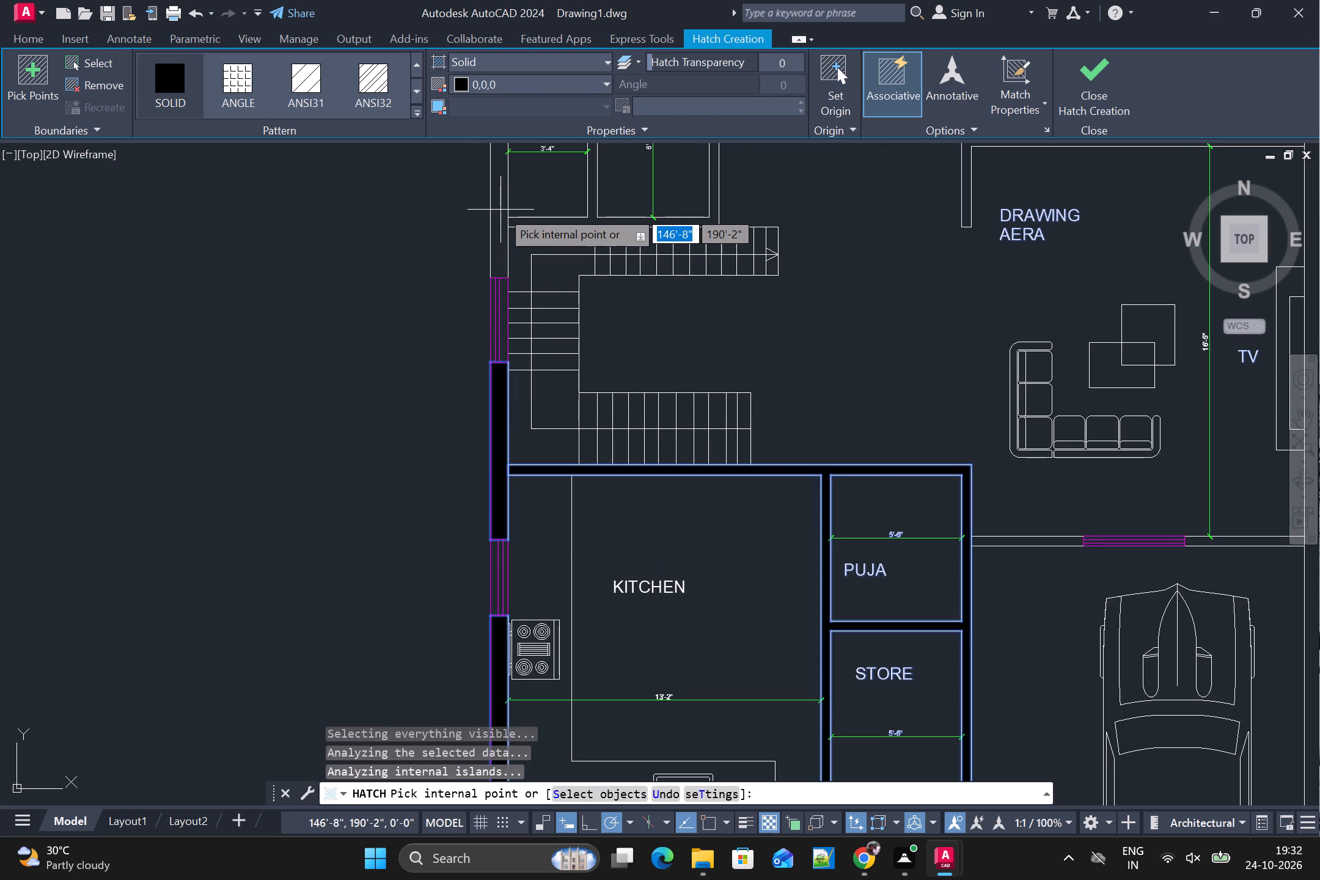
{"action": "scroll", "coordinate": [498, 230], "scroll_direction": "down", "scroll_amount": 1}
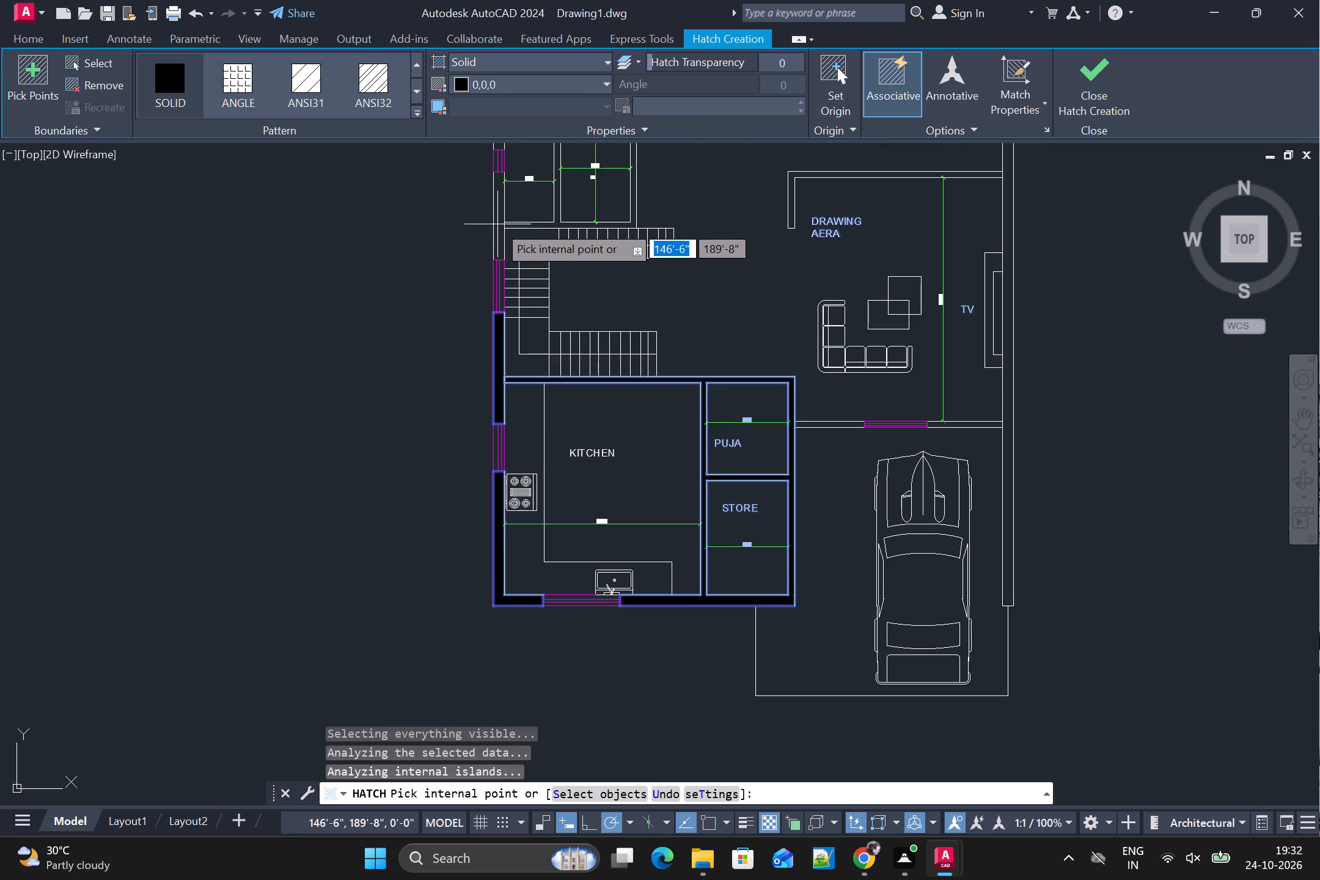
{"action": "middle_click_drag", "start_coordinate": [497, 224], "coordinate": [499, 334]}
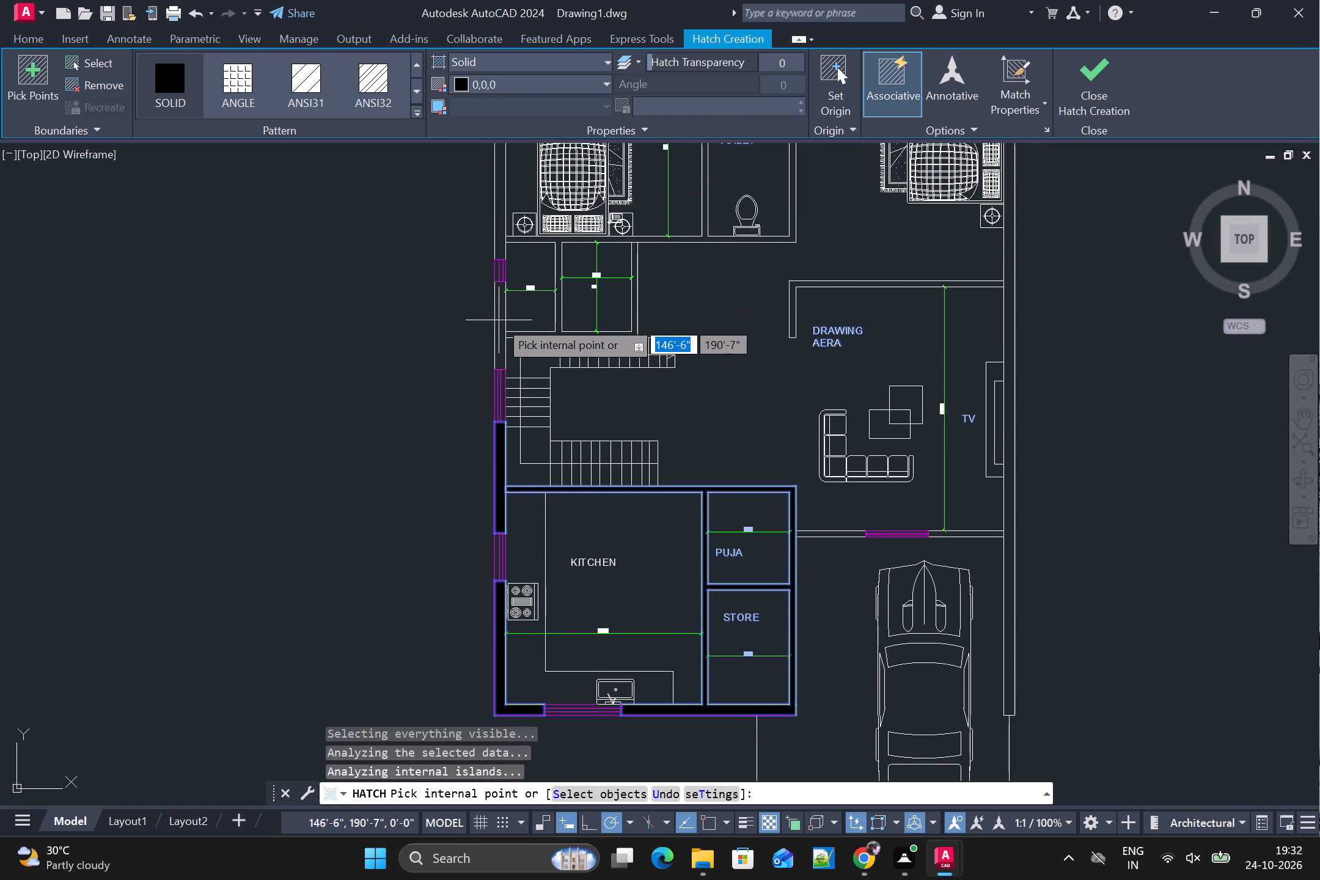
{"action": "scroll", "coordinate": [499, 312], "scroll_direction": "up", "scroll_amount": 1}
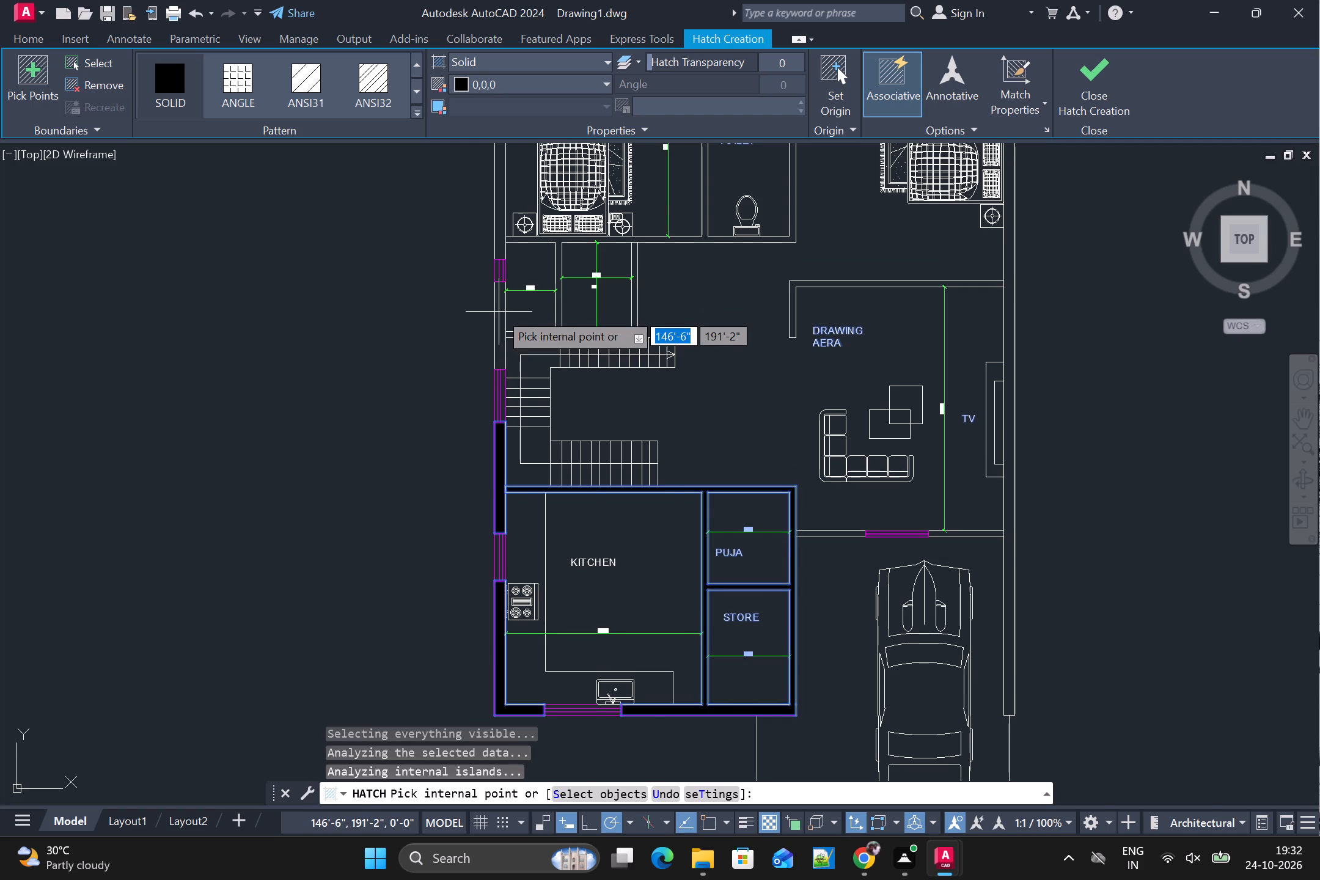
{"action": "scroll", "coordinate": [499, 312], "scroll_direction": "up", "scroll_amount": 1}
{"action": "left_click", "coordinate": [500, 312]}
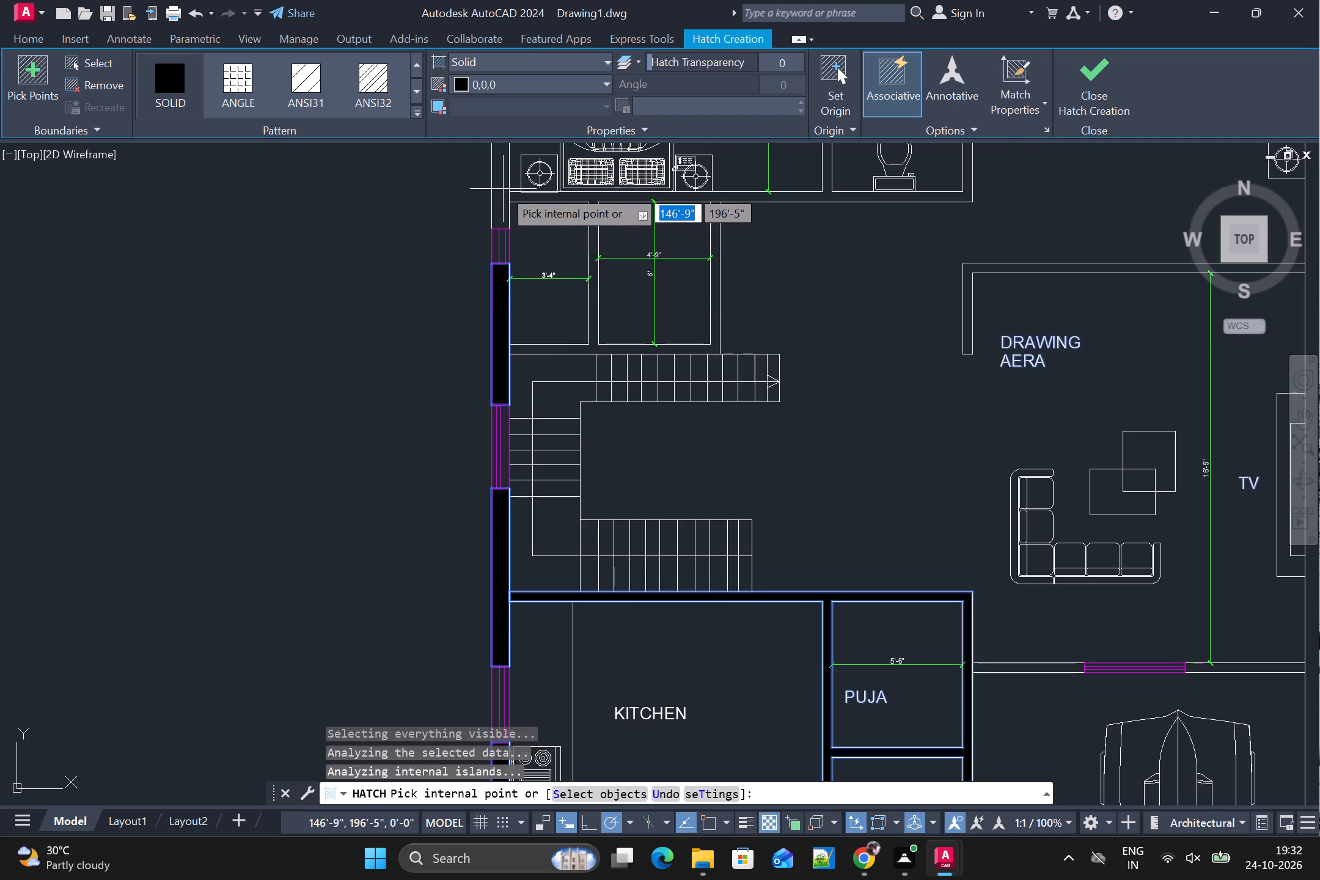
Fill the bed room's northwest corner wall, the north wall segments between windows, and the northeast corner with the east wall.
{"action": "scroll", "coordinate": [503, 189], "scroll_direction": "down", "scroll_amount": 1}
{"action": "scroll", "coordinate": [501, 244], "scroll_direction": "down", "scroll_amount": 2}
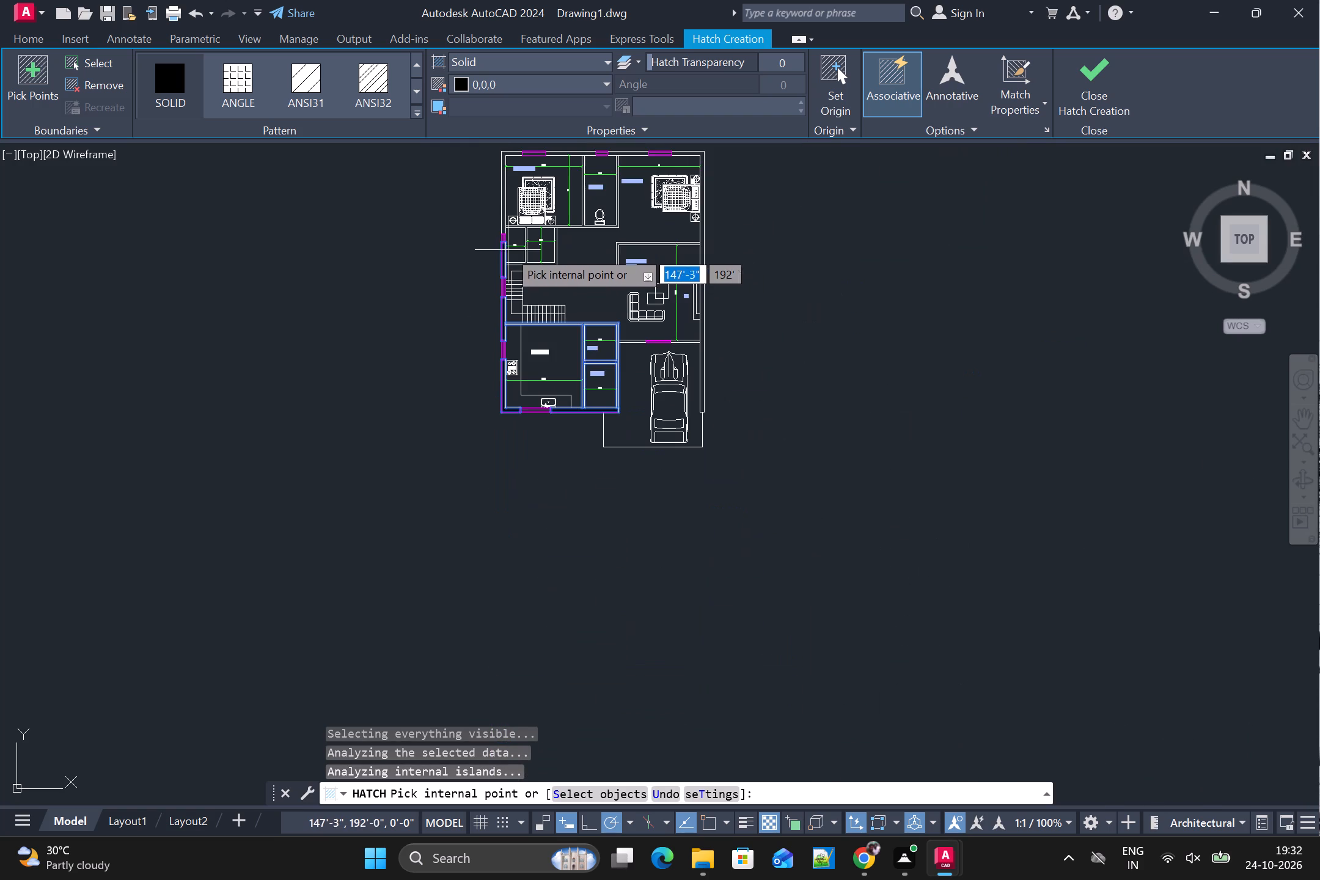
{"action": "middle_click_drag", "start_coordinate": [509, 250], "coordinate": [514, 316]}
{"action": "scroll", "coordinate": [509, 255], "scroll_direction": "up", "scroll_amount": 2}
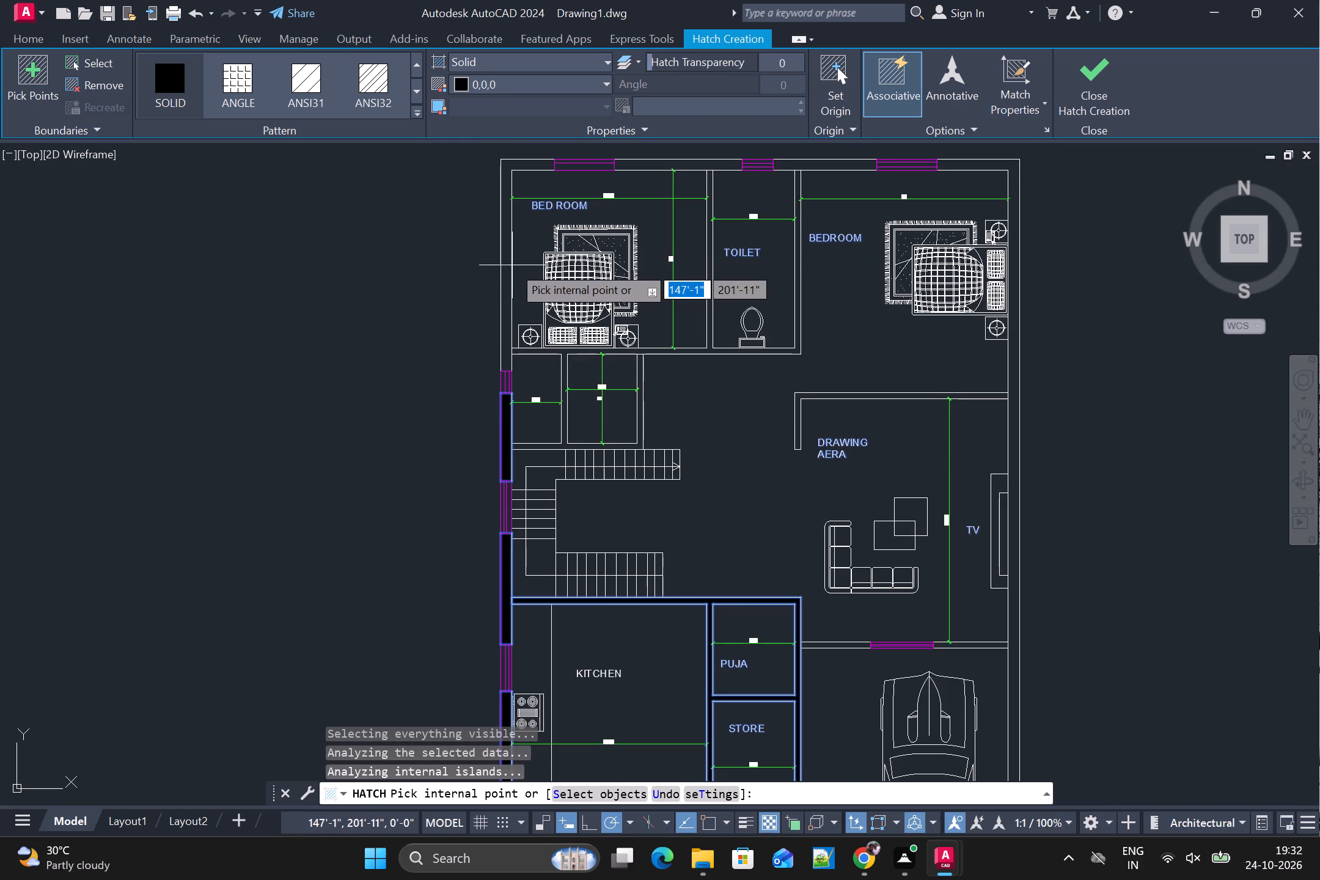
{"action": "left_click", "coordinate": [507, 269]}
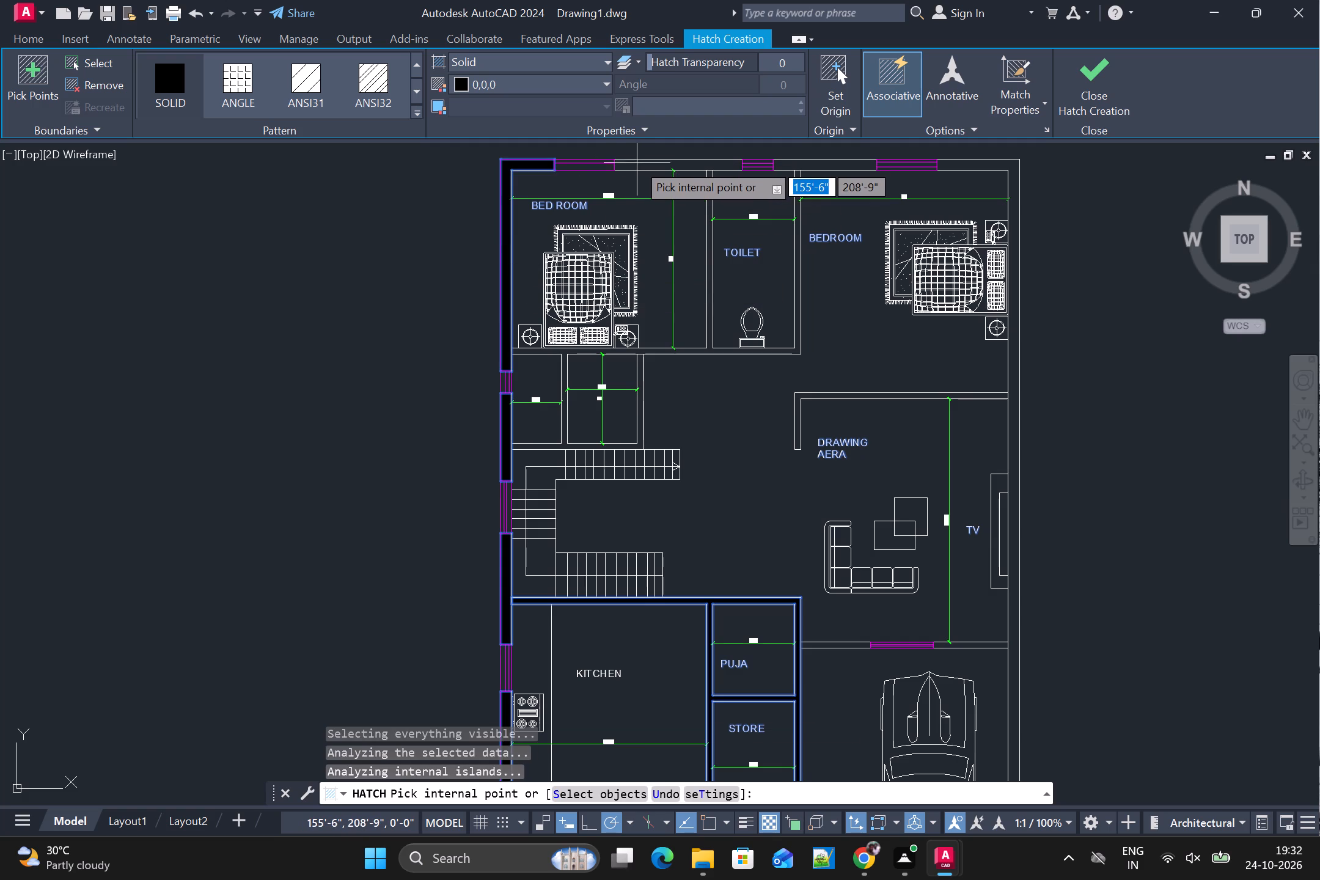
{"action": "left_click", "coordinate": [640, 164]}
{"action": "left_click", "coordinate": [812, 164]}
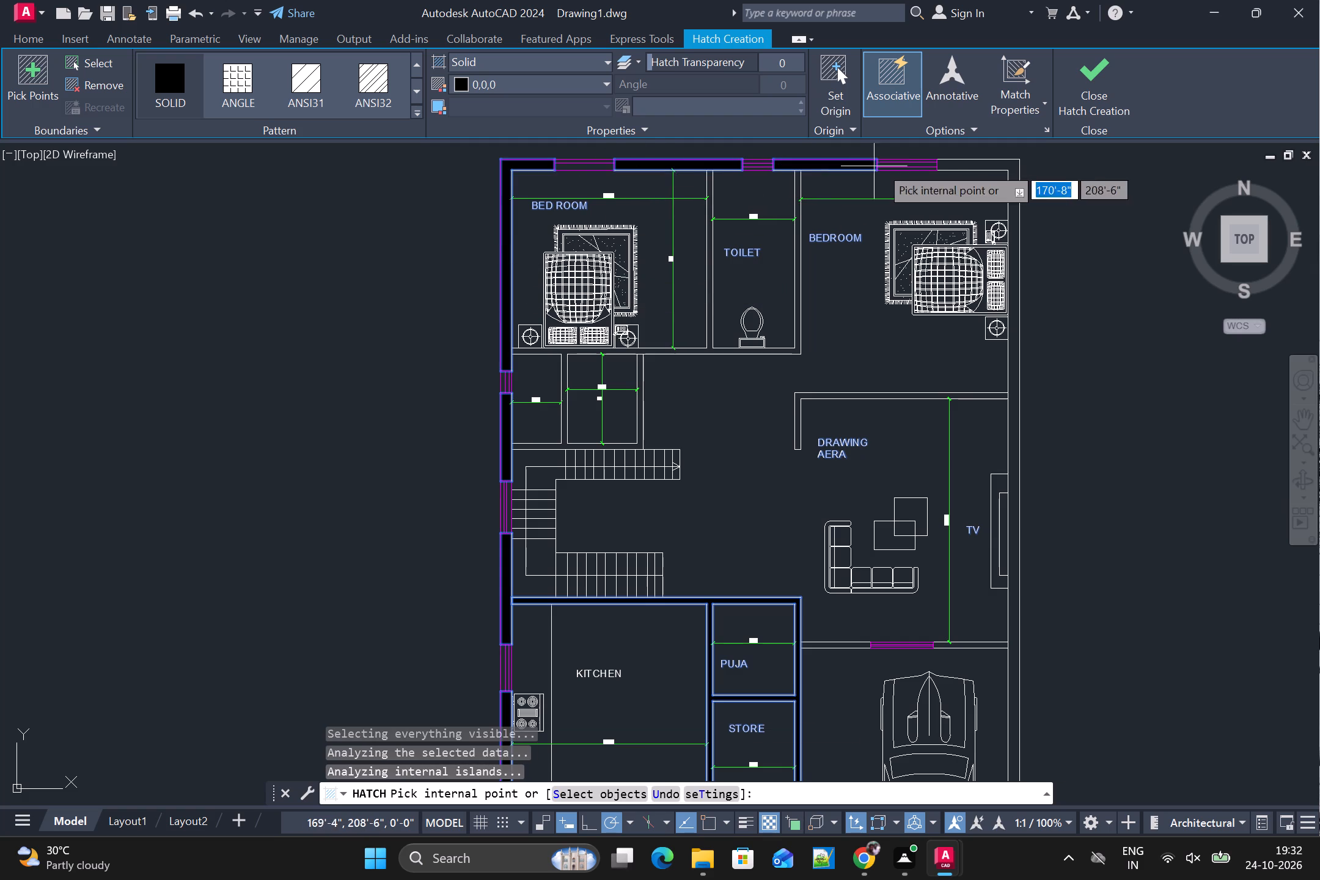
{"action": "left_click", "coordinate": [986, 164]}
Fill the drawing area's north wall and the south wall on both sides of its window with the solid black hatch.
{"action": "scroll", "coordinate": [1048, 508], "scroll_direction": "down", "scroll_amount": 2}
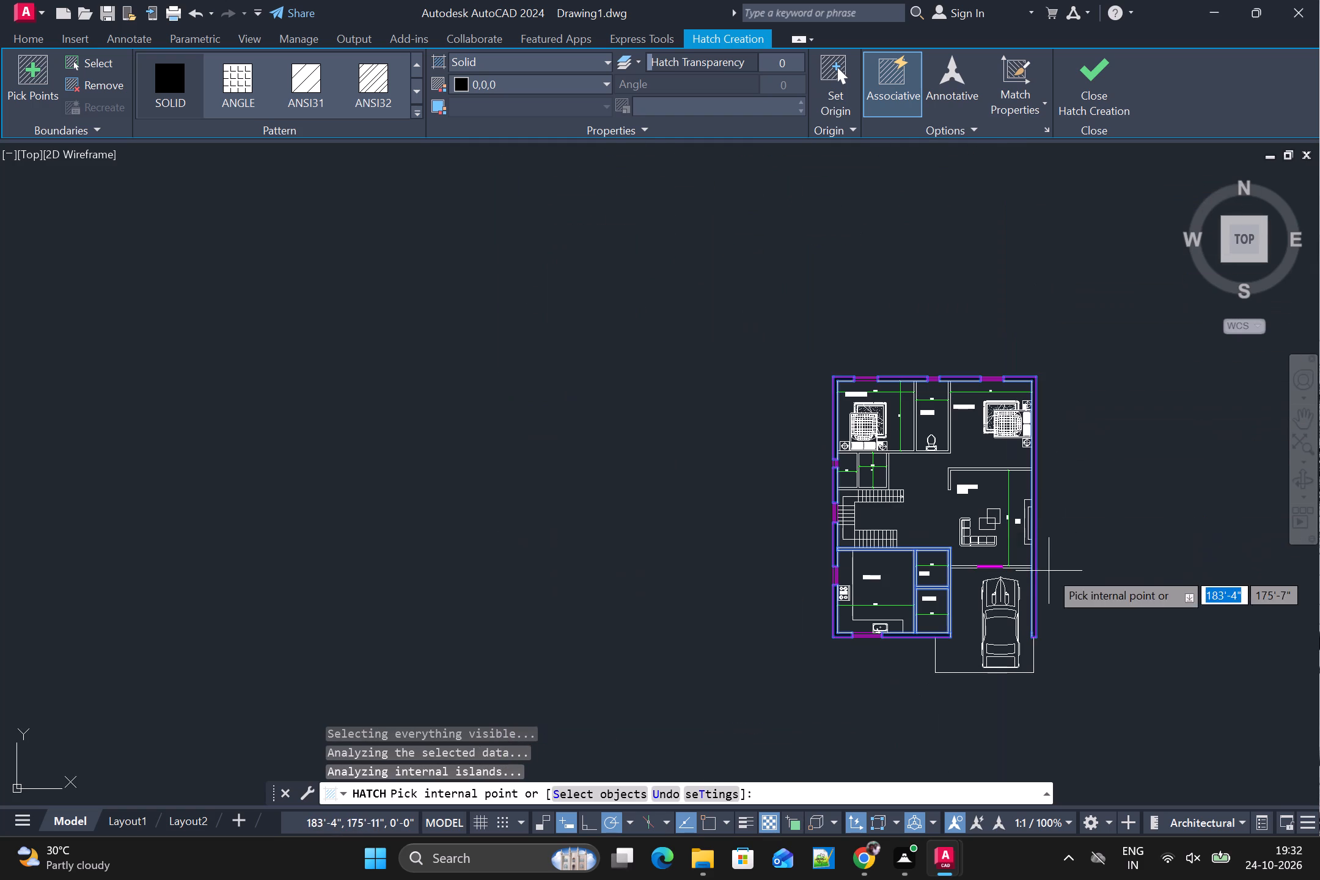
{"action": "middle_click_drag", "start_coordinate": [1036, 566], "coordinate": [982, 497]}
{"action": "scroll", "coordinate": [996, 512], "scroll_direction": "up", "scroll_amount": 1}
{"action": "scroll", "coordinate": [983, 442], "scroll_direction": "up", "scroll_amount": 2}
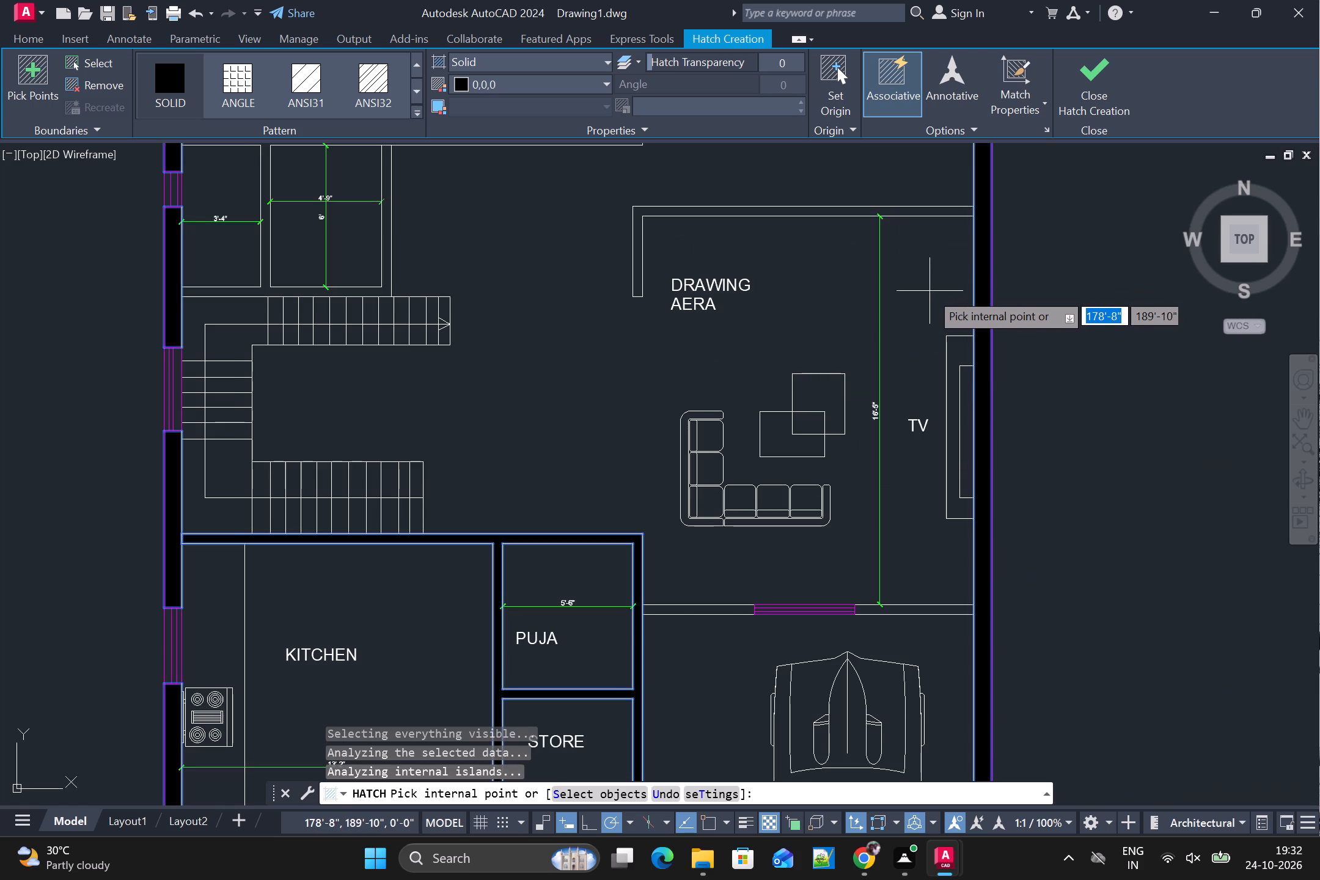
{"action": "left_click", "coordinate": [863, 213]}
{"action": "left_click", "coordinate": [683, 610]}
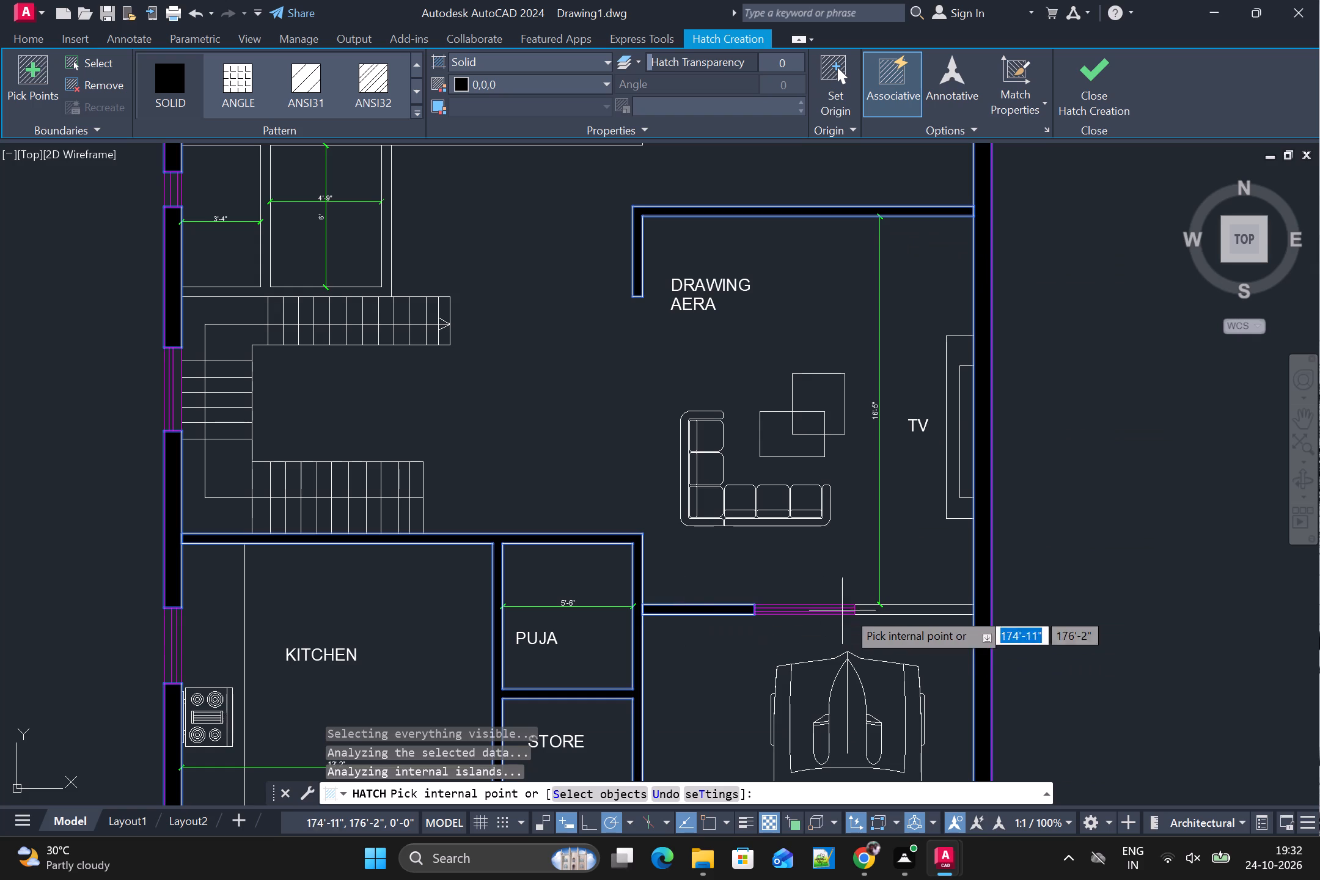
{"action": "left_click", "coordinate": [915, 610]}
Fill the connected interior walls around the bed room, toilet and two small rooms with solid black, and finish the hatch.
{"action": "scroll", "coordinate": [958, 621], "scroll_direction": "down", "scroll_amount": 2}
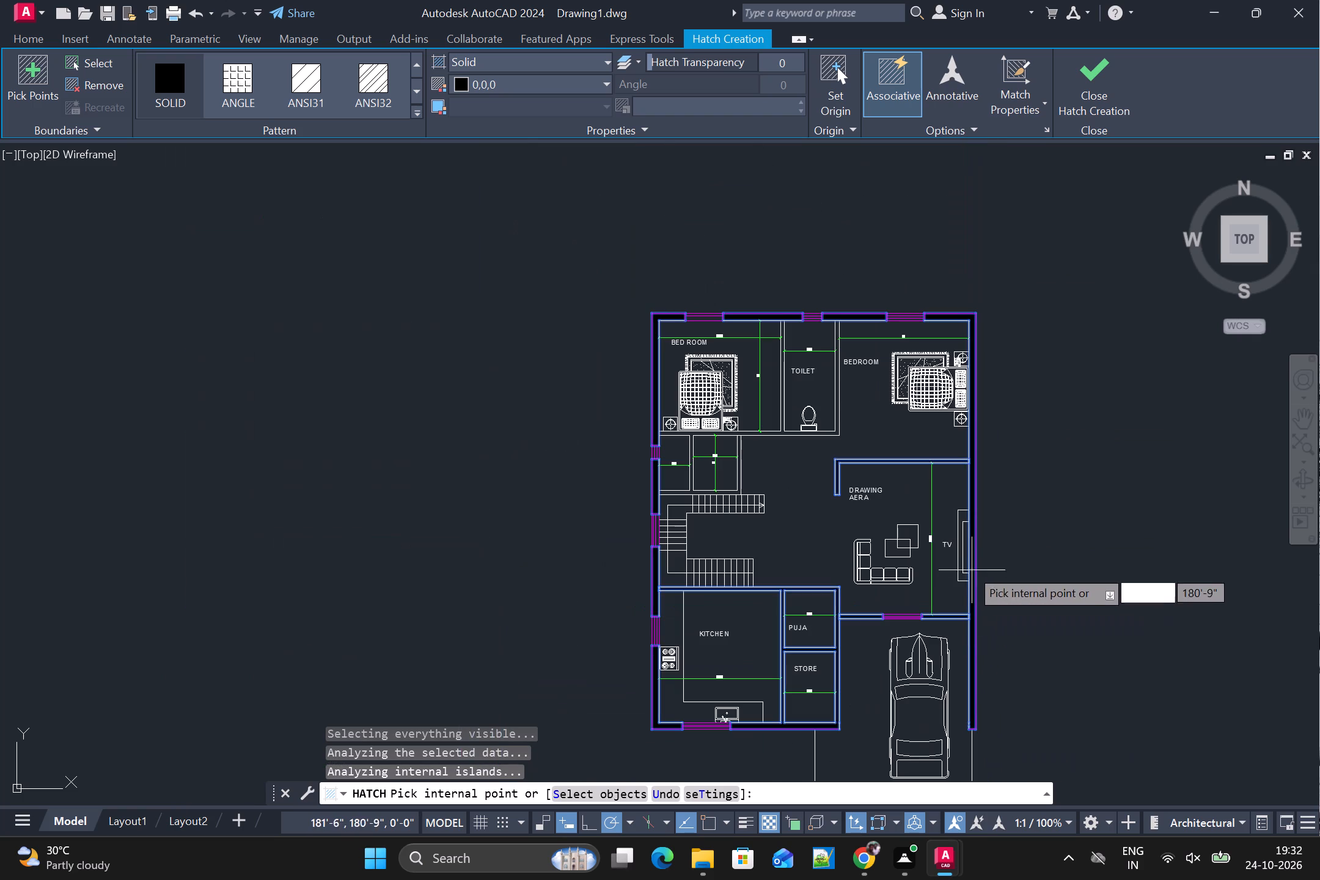
{"action": "scroll", "coordinate": [769, 435], "scroll_direction": "up", "scroll_amount": 2}
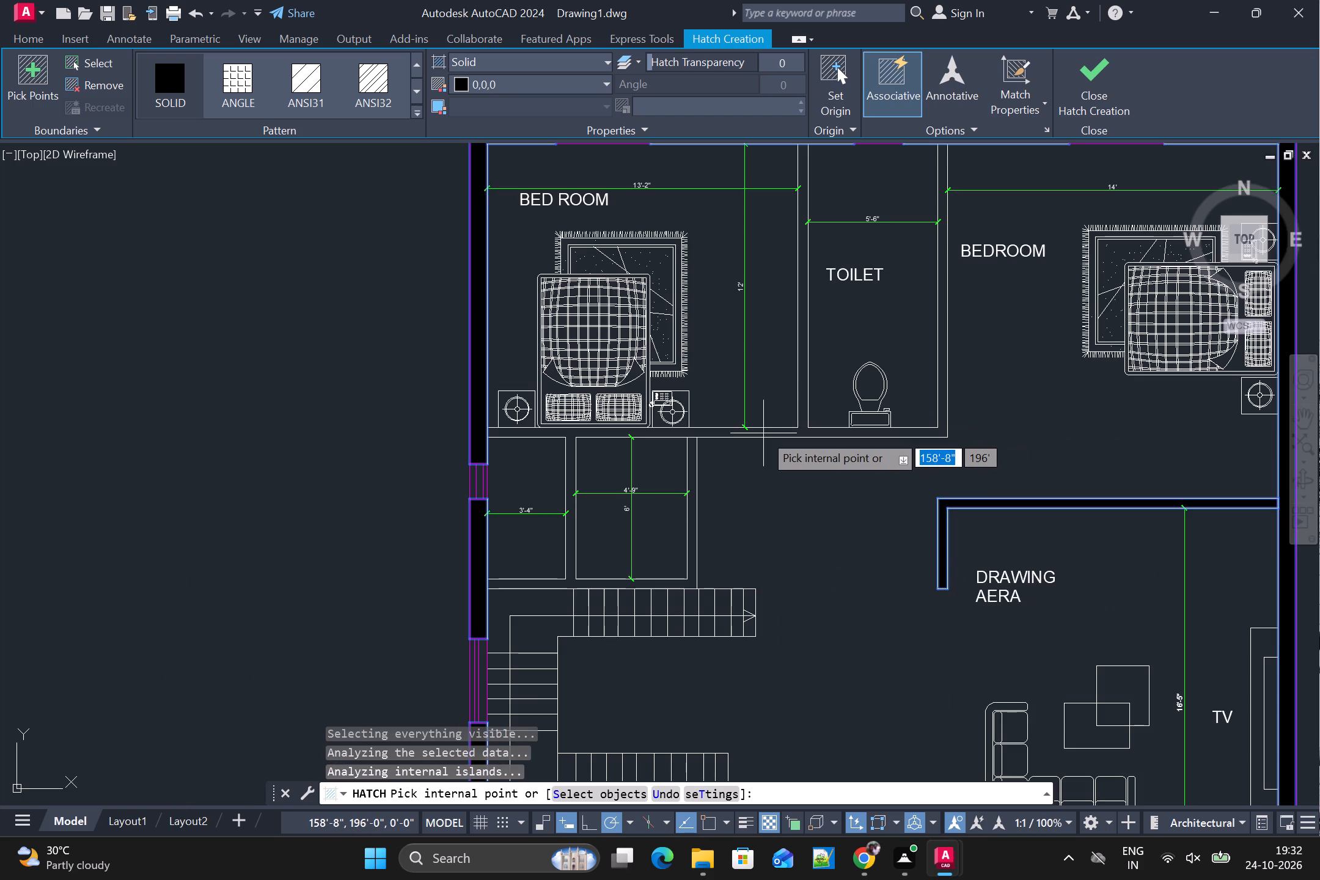
{"action": "scroll", "coordinate": [763, 433], "scroll_direction": "up", "scroll_amount": 2}
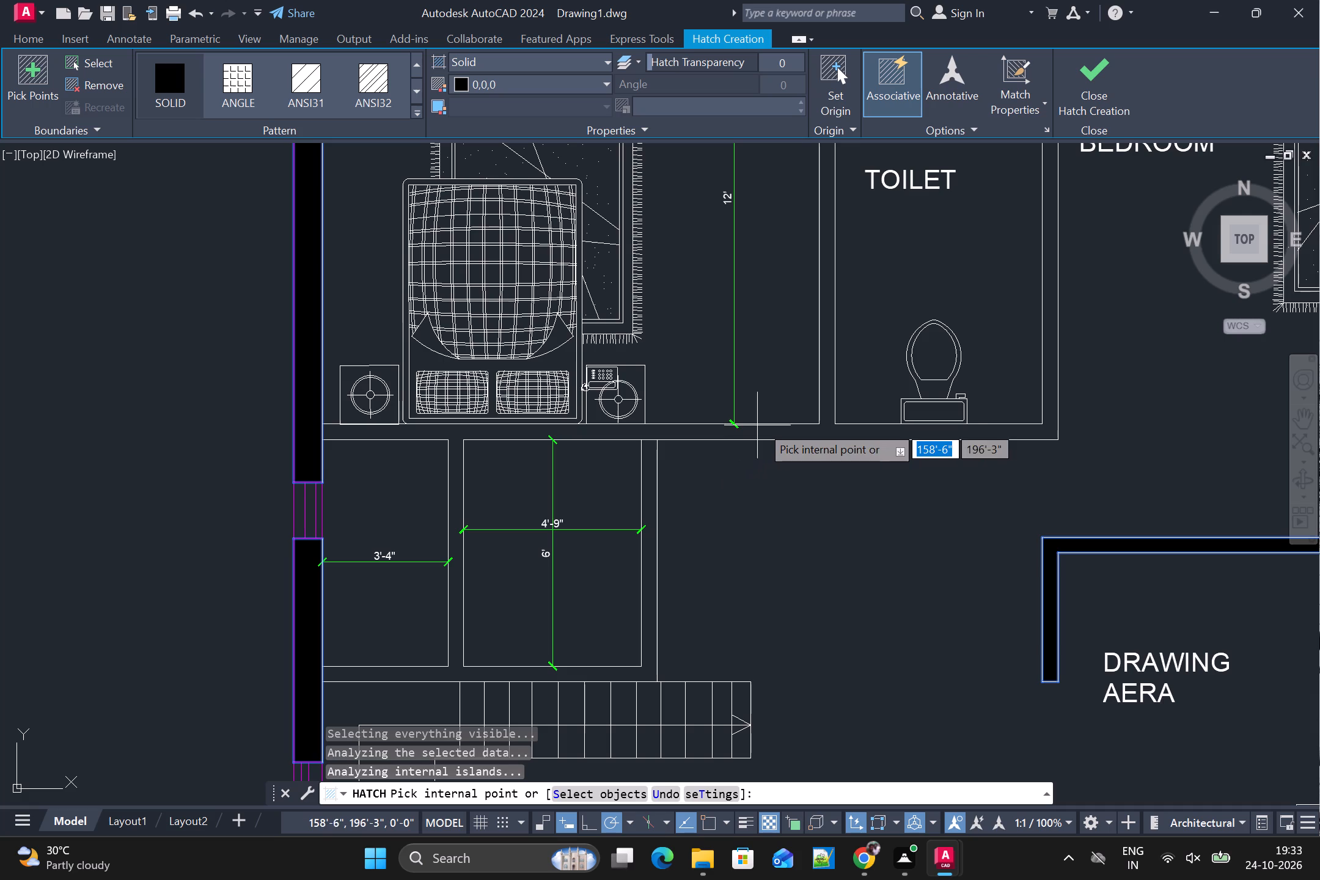
{"action": "scroll", "coordinate": [824, 401], "scroll_direction": "down", "scroll_amount": 1}
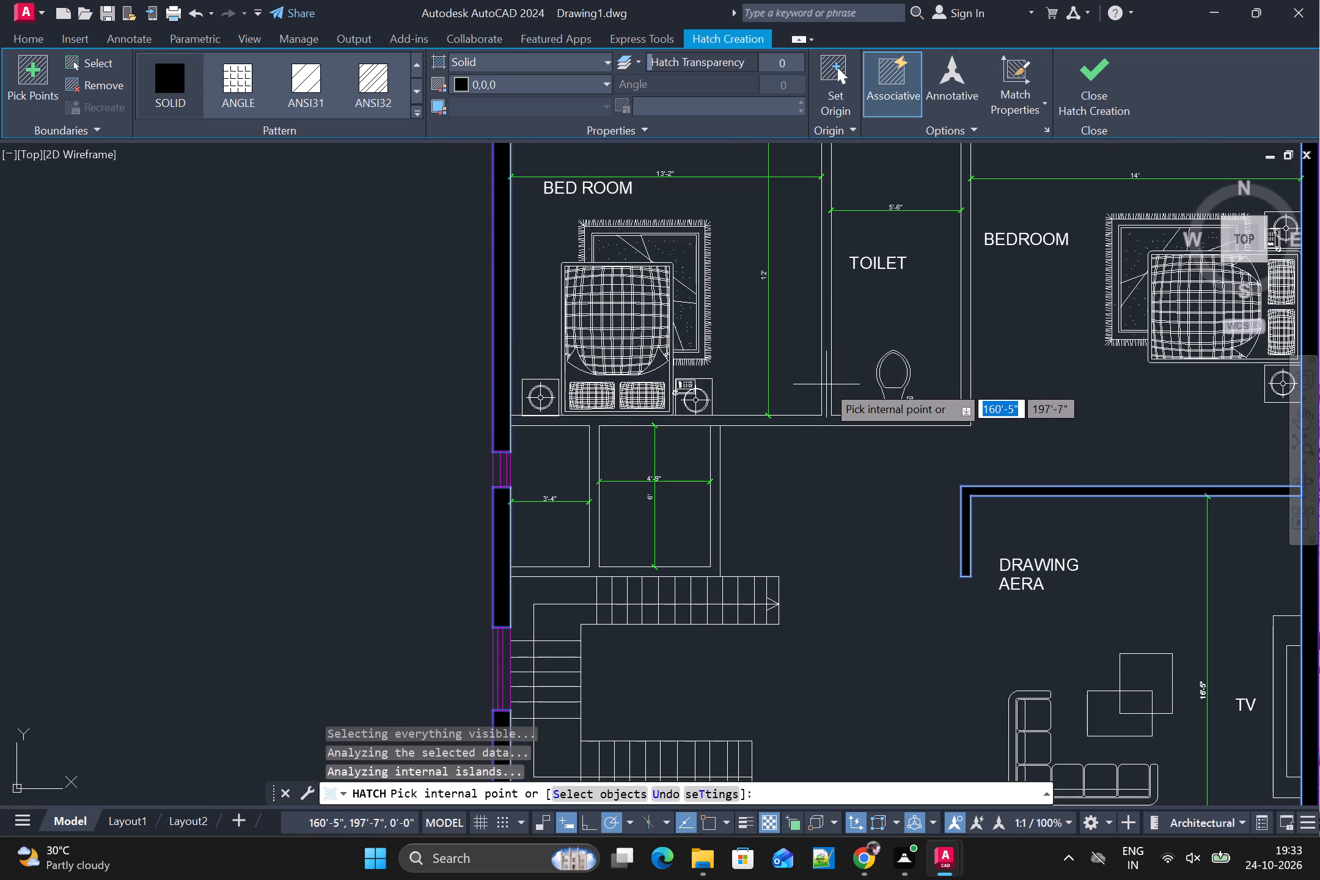
{"action": "scroll", "coordinate": [826, 384], "scroll_direction": "up", "scroll_amount": 1}
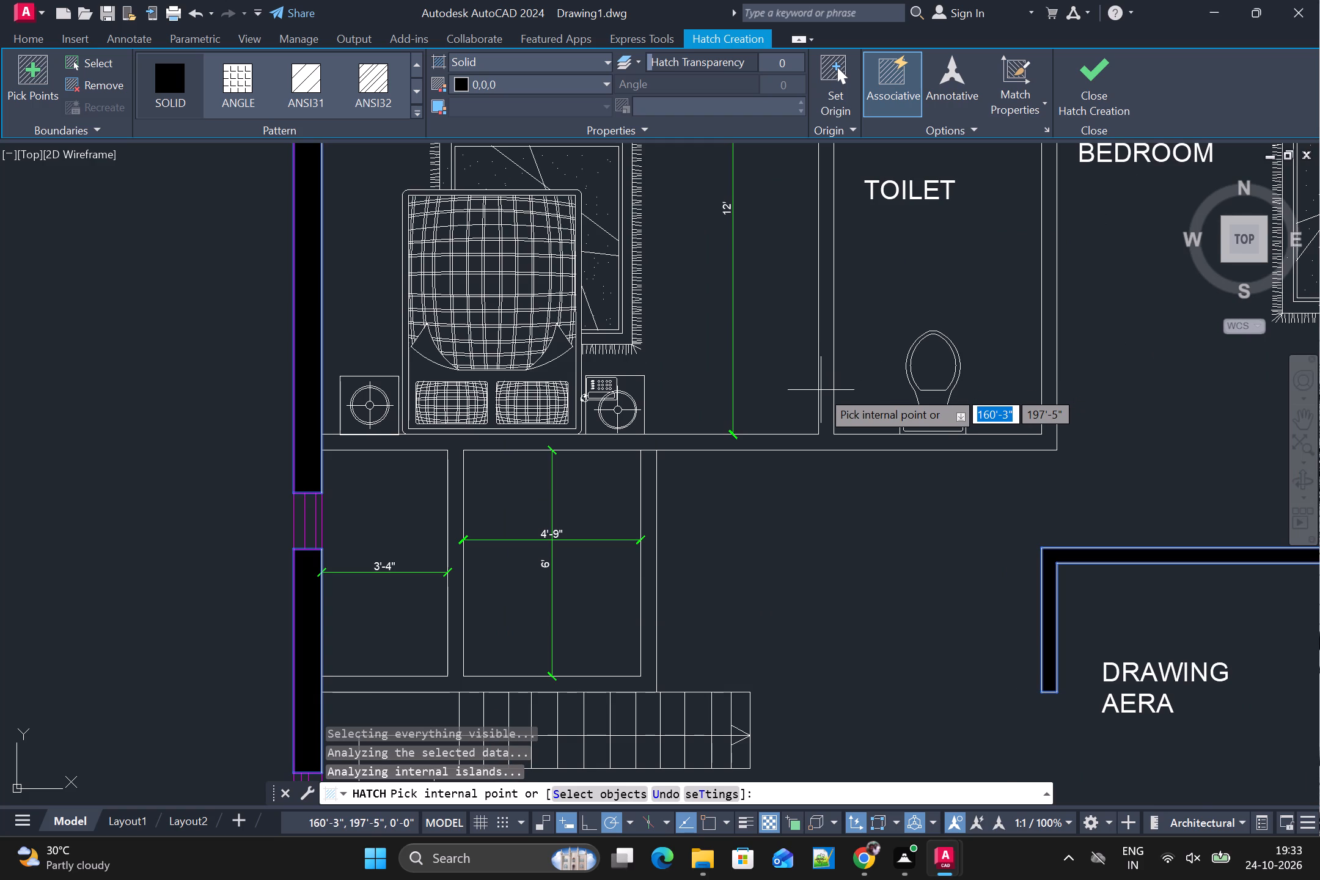
{"action": "scroll", "coordinate": [826, 374], "scroll_direction": "up", "scroll_amount": 1}
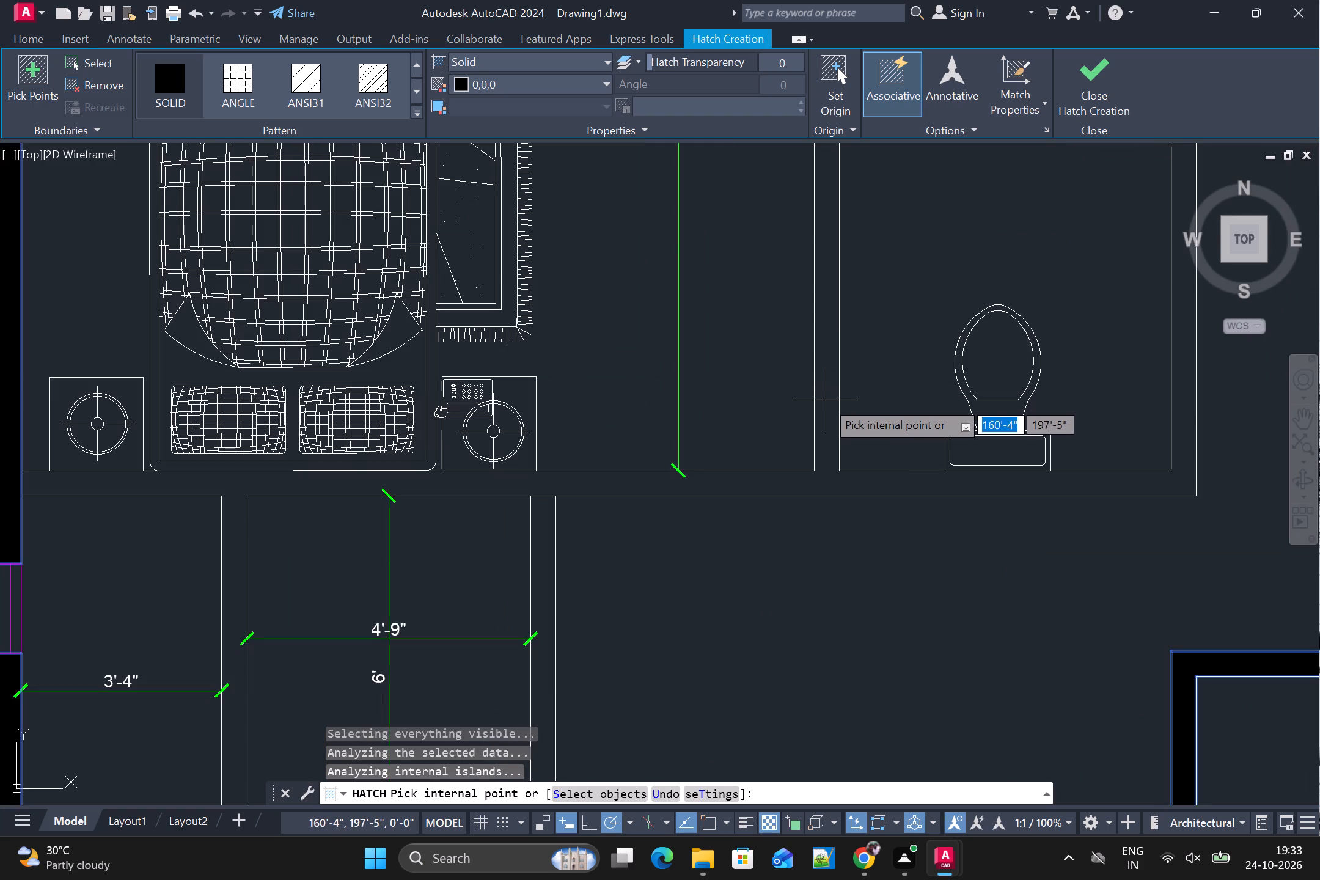
{"action": "left_click", "coordinate": [826, 400]}
{"action": "scroll", "coordinate": [838, 436], "scroll_direction": "down", "scroll_amount": 2}
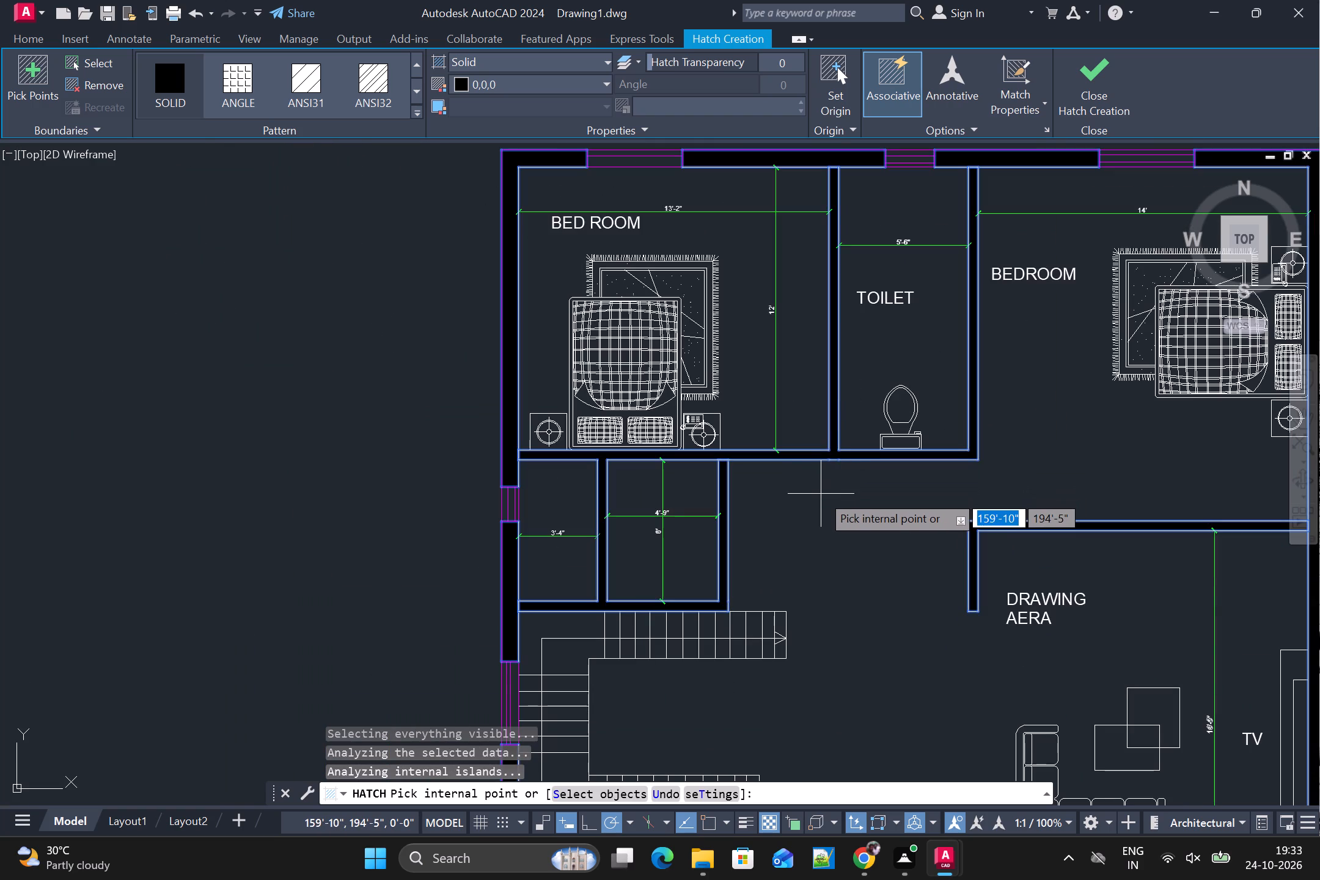
{"action": "scroll", "coordinate": [985, 490], "scroll_direction": "down", "scroll_amount": 1}
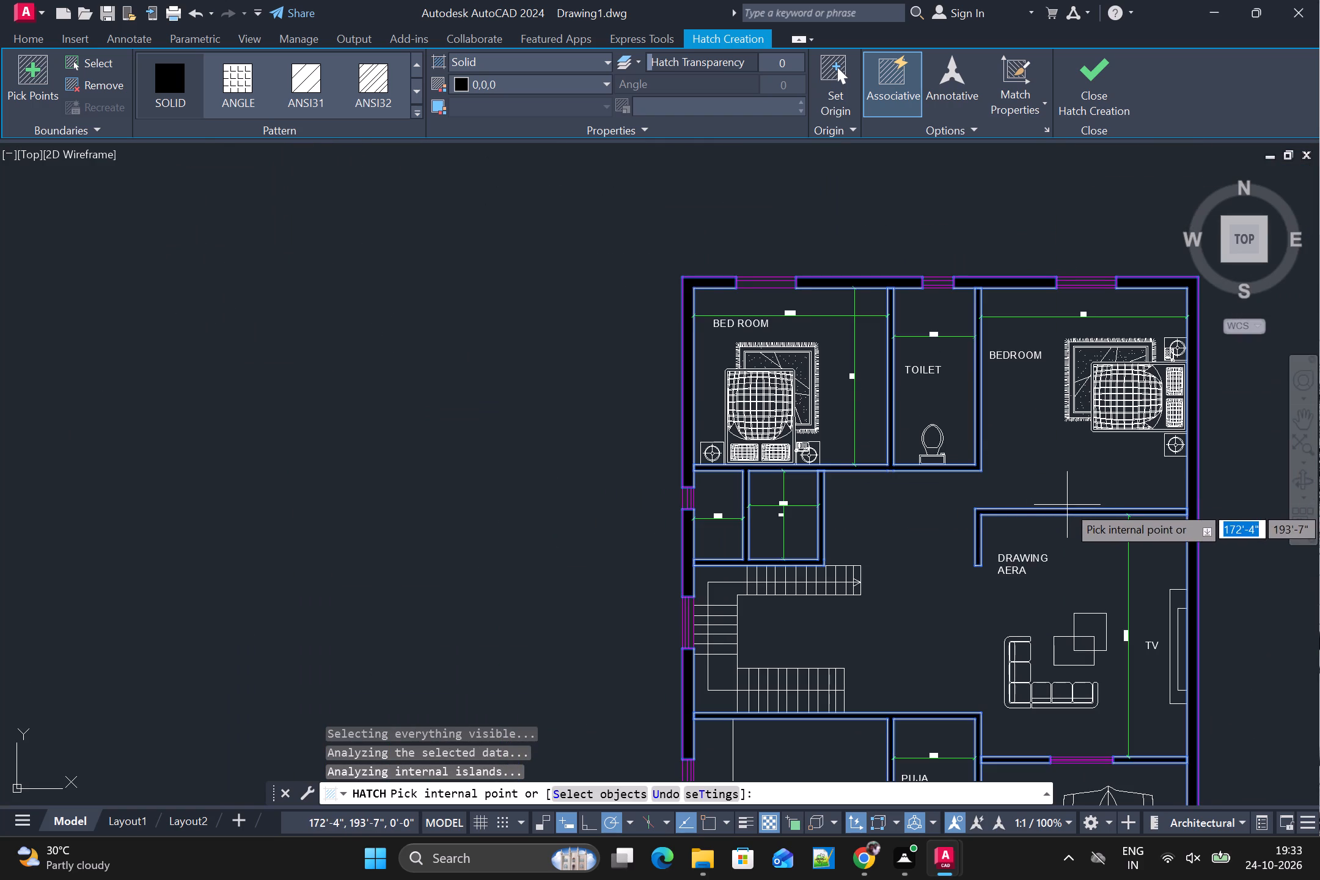
{"action": "middle_click_drag", "start_coordinate": [989, 448], "coordinate": [810, 212]}
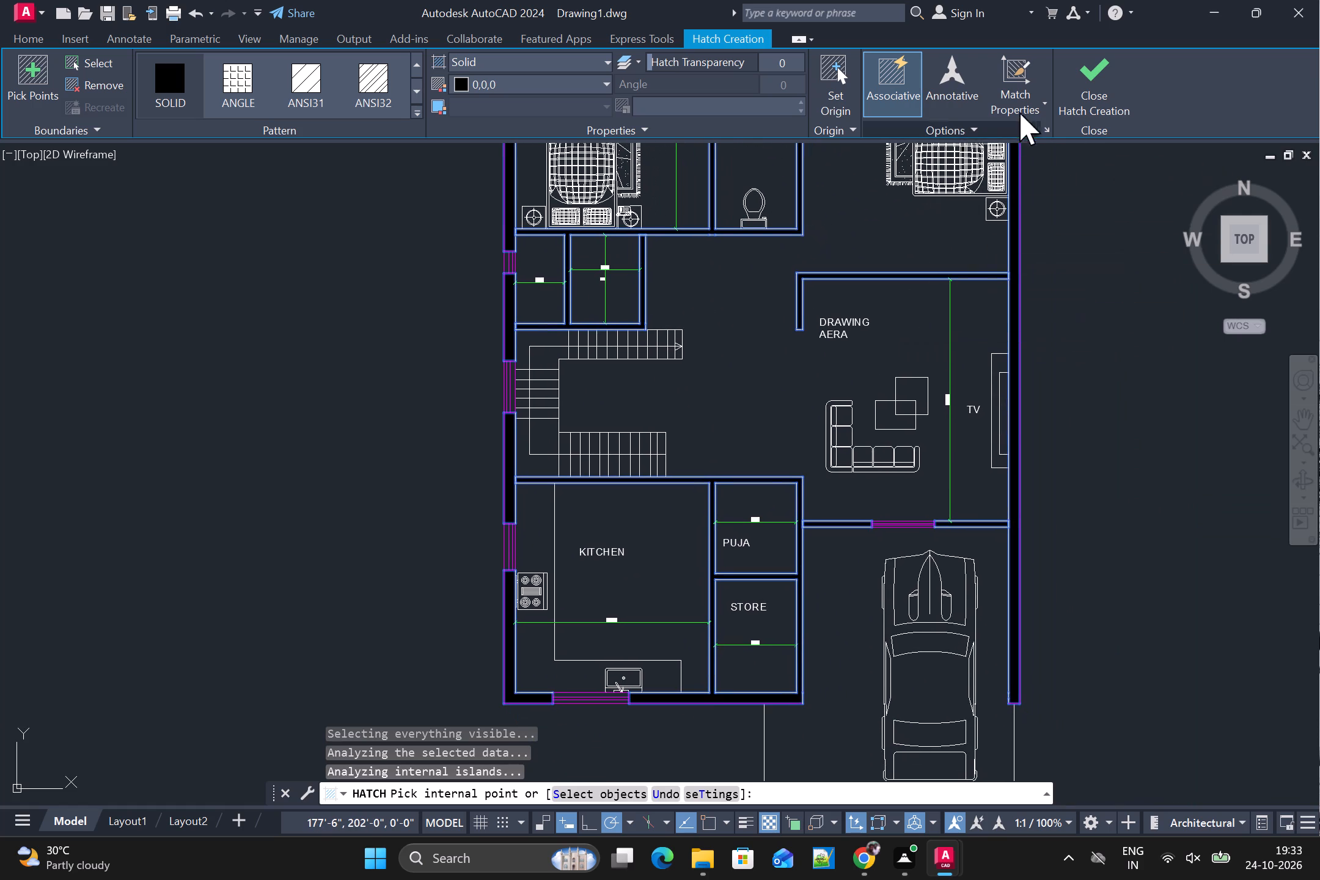
{"action": "left_click", "coordinate": [1103, 72]}
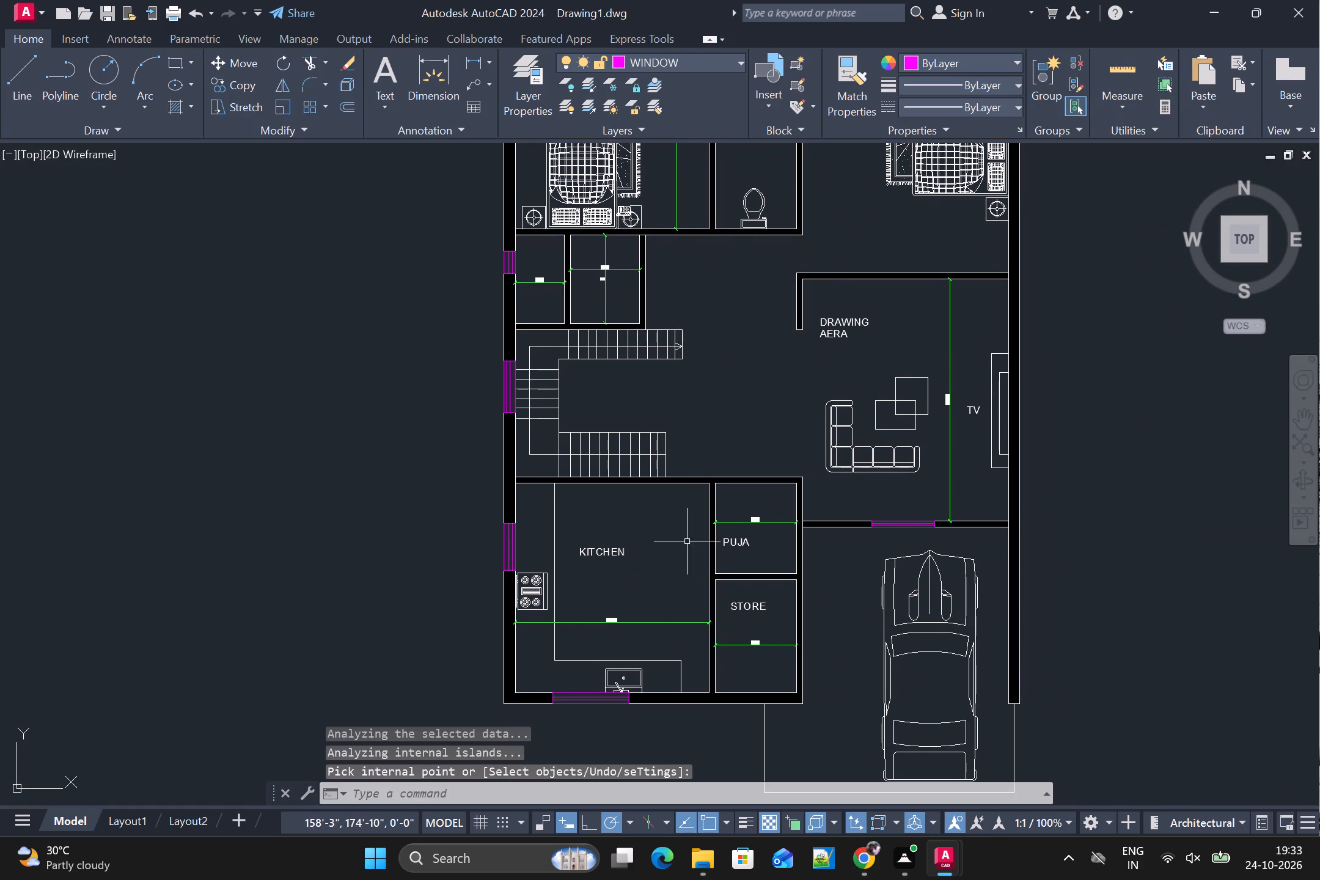
Add a linear dimension for the overall house width between the outer corners, placed just outside the north wall.
{"action": "scroll", "coordinate": [745, 552], "scroll_direction": "down", "scroll_amount": 1}
{"action": "scroll", "coordinate": [749, 557], "scroll_direction": "up", "scroll_amount": 2}
{"action": "scroll", "coordinate": [768, 547], "scroll_direction": "down", "scroll_amount": 2}
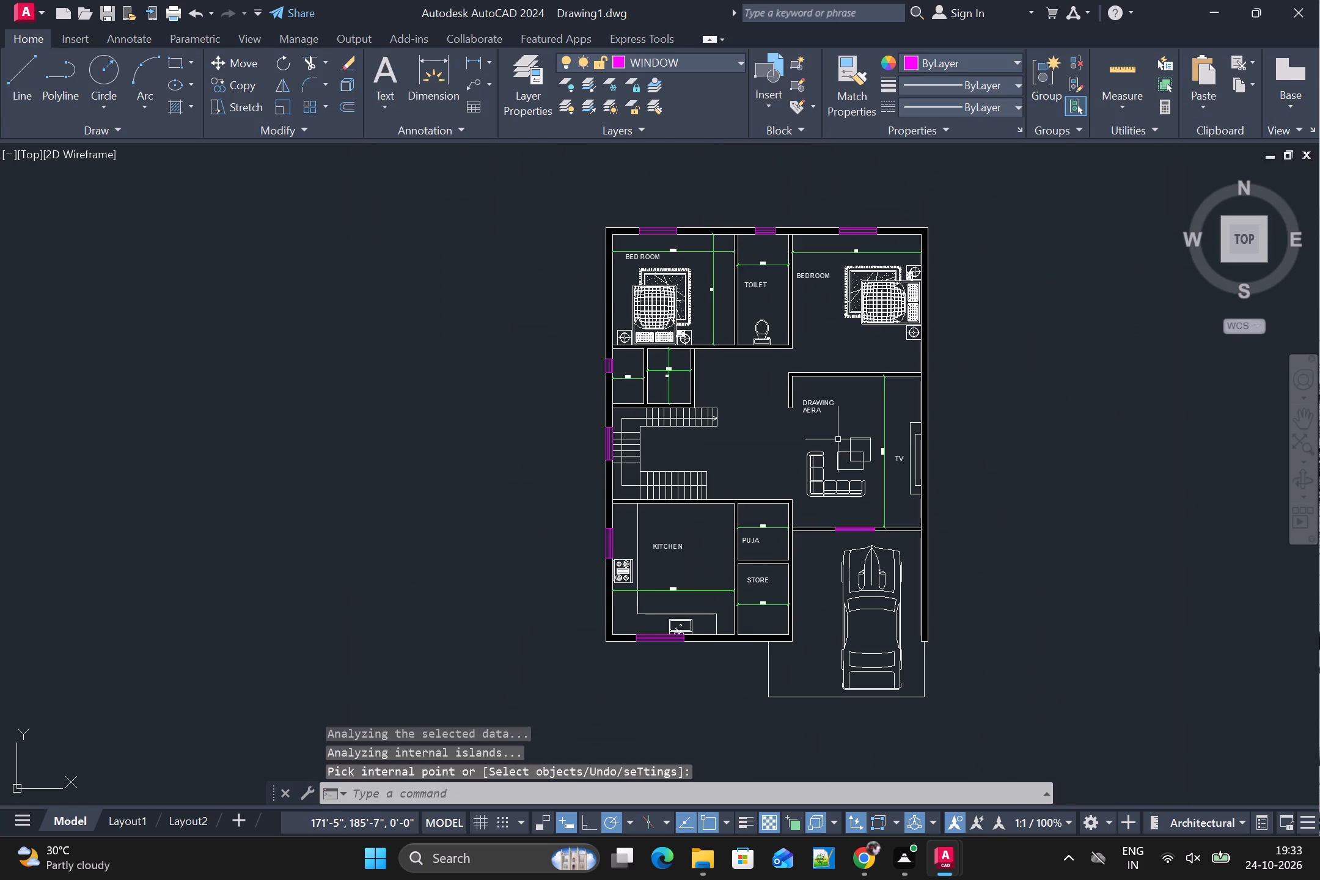
{"action": "middle_click_drag", "start_coordinate": [835, 429], "coordinate": [810, 520]}
{"action": "scroll", "coordinate": [810, 520], "scroll_direction": "up", "scroll_amount": 1}
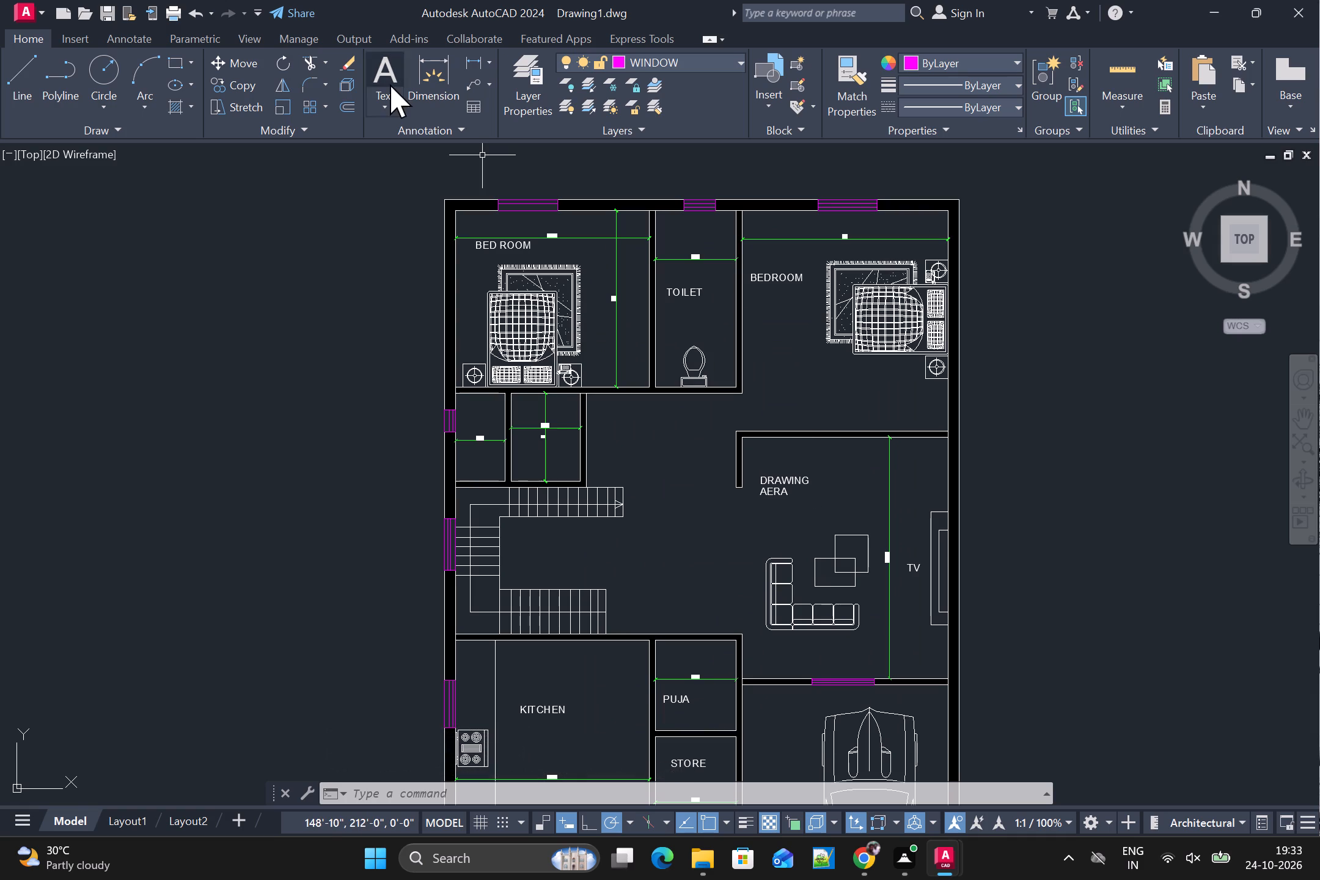
{"action": "left_click", "coordinate": [475, 63]}
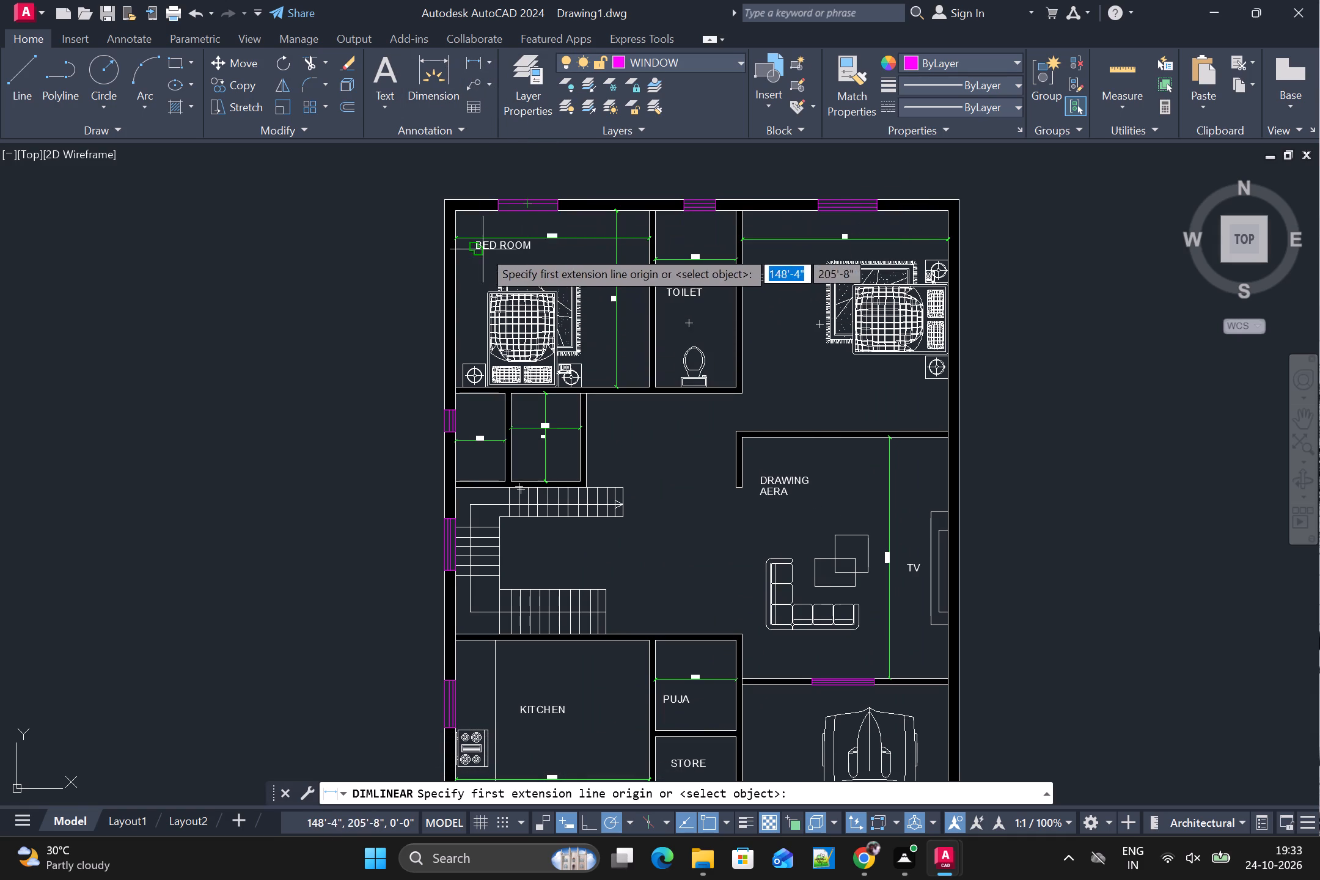
{"action": "left_click", "coordinate": [447, 197]}
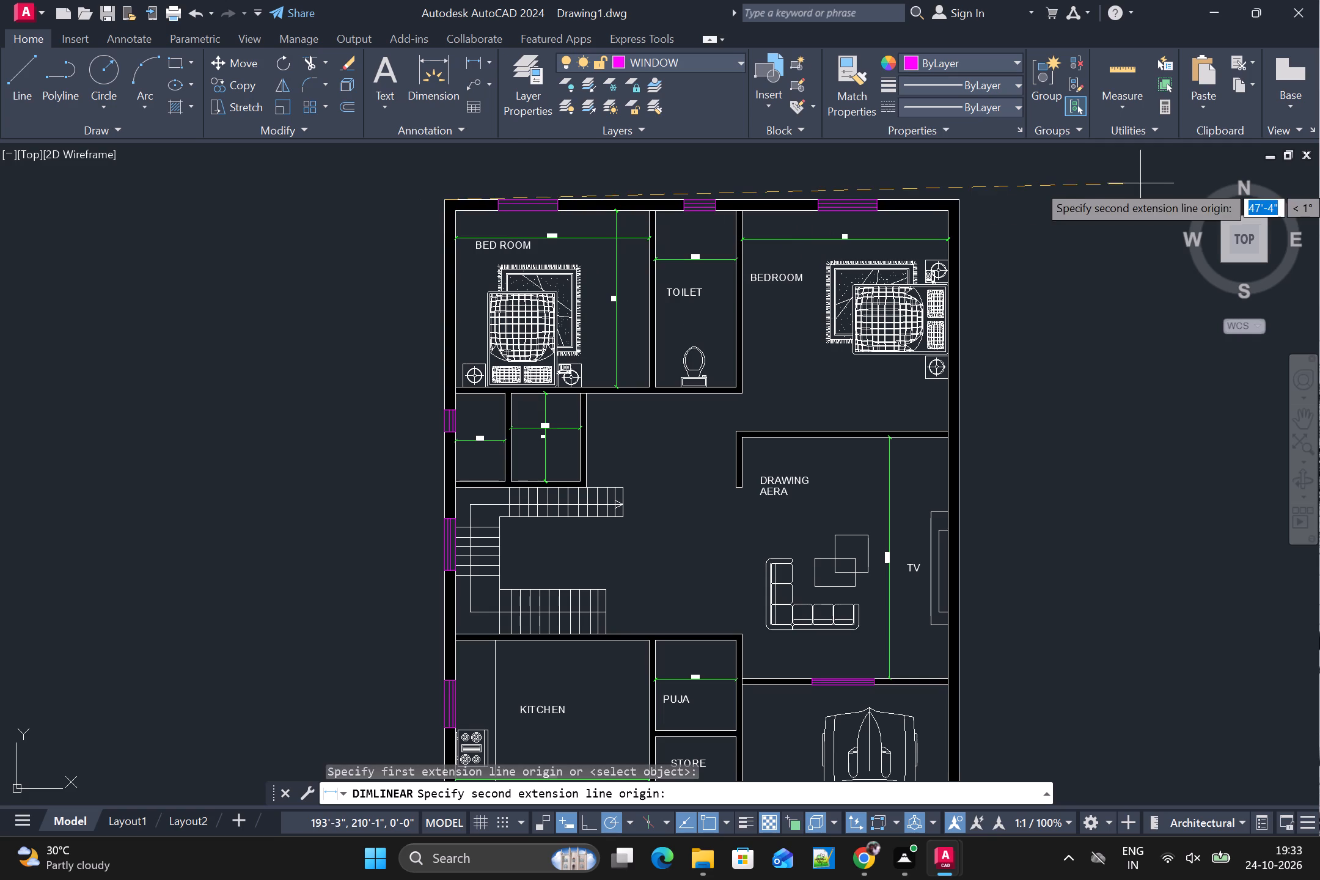
{"action": "left_click", "coordinate": [961, 200]}
{"action": "left_click", "coordinate": [963, 175]}
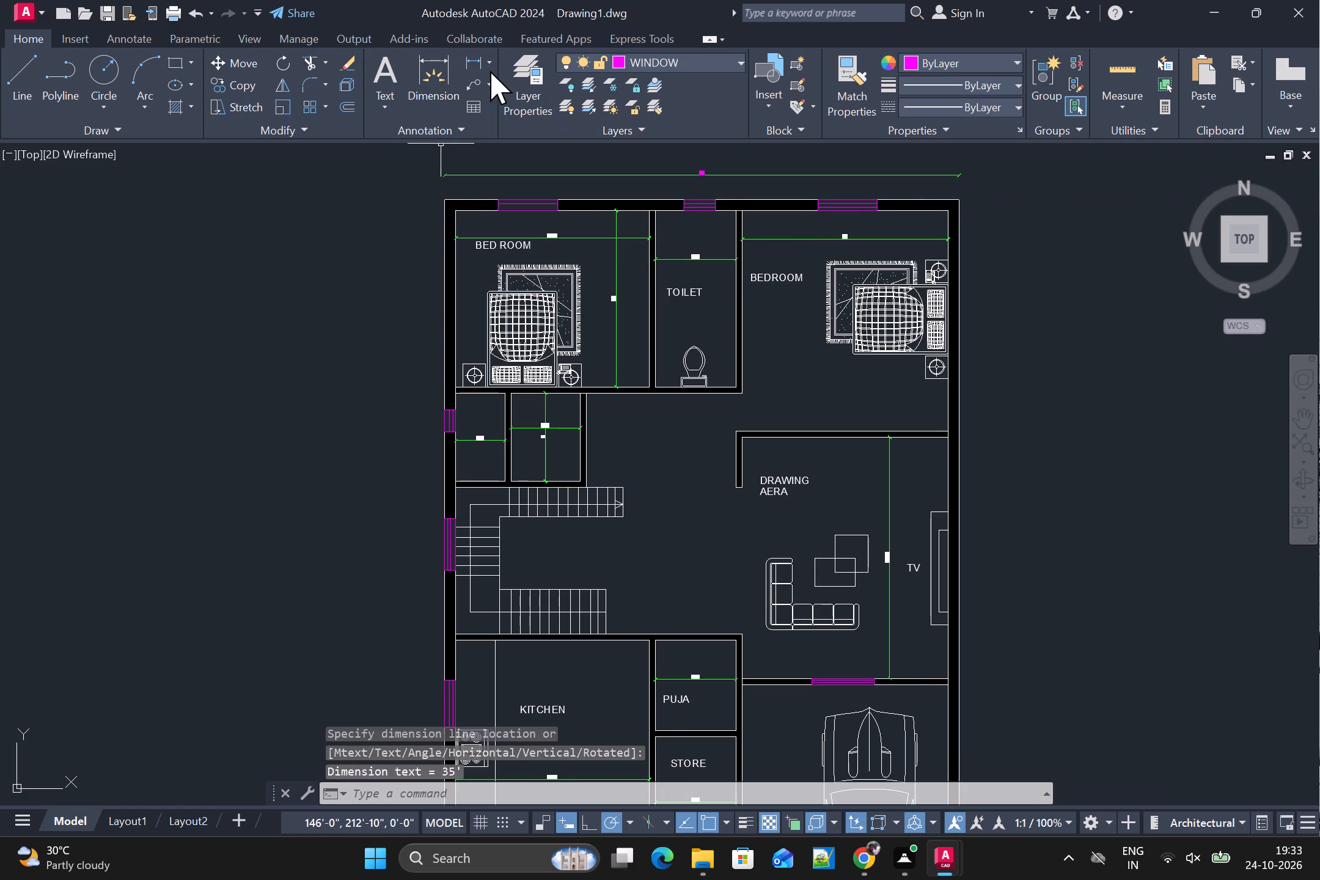
Add a linear dimension for the overall house depth between the outer corners, placed just outside the west wall.
{"action": "left_click", "coordinate": [471, 59]}
{"action": "left_click", "coordinate": [444, 198]}
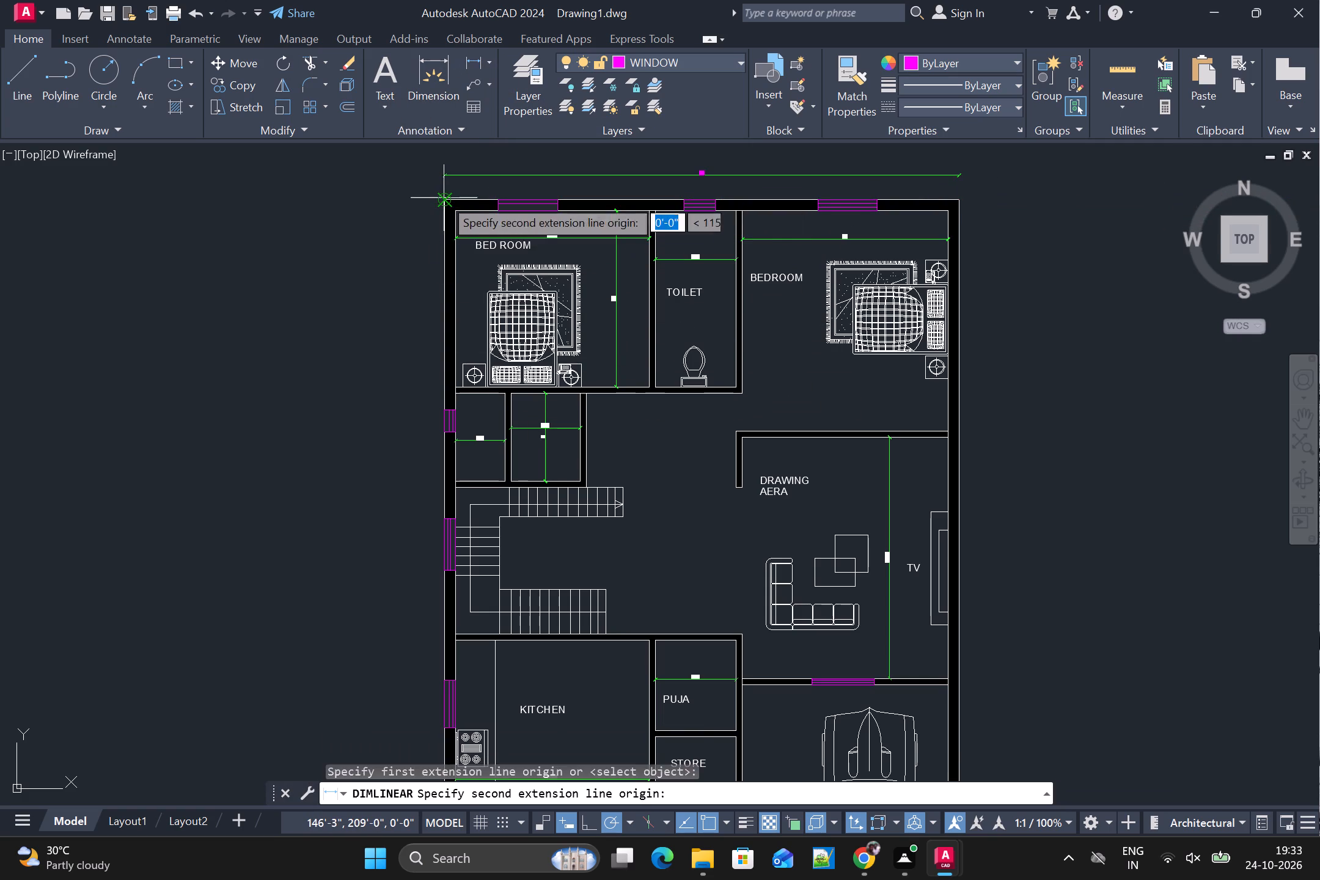
{"action": "scroll", "coordinate": [405, 518], "scroll_direction": "down", "scroll_amount": 3}
{"action": "scroll", "coordinate": [422, 693], "scroll_direction": "up", "scroll_amount": 2}
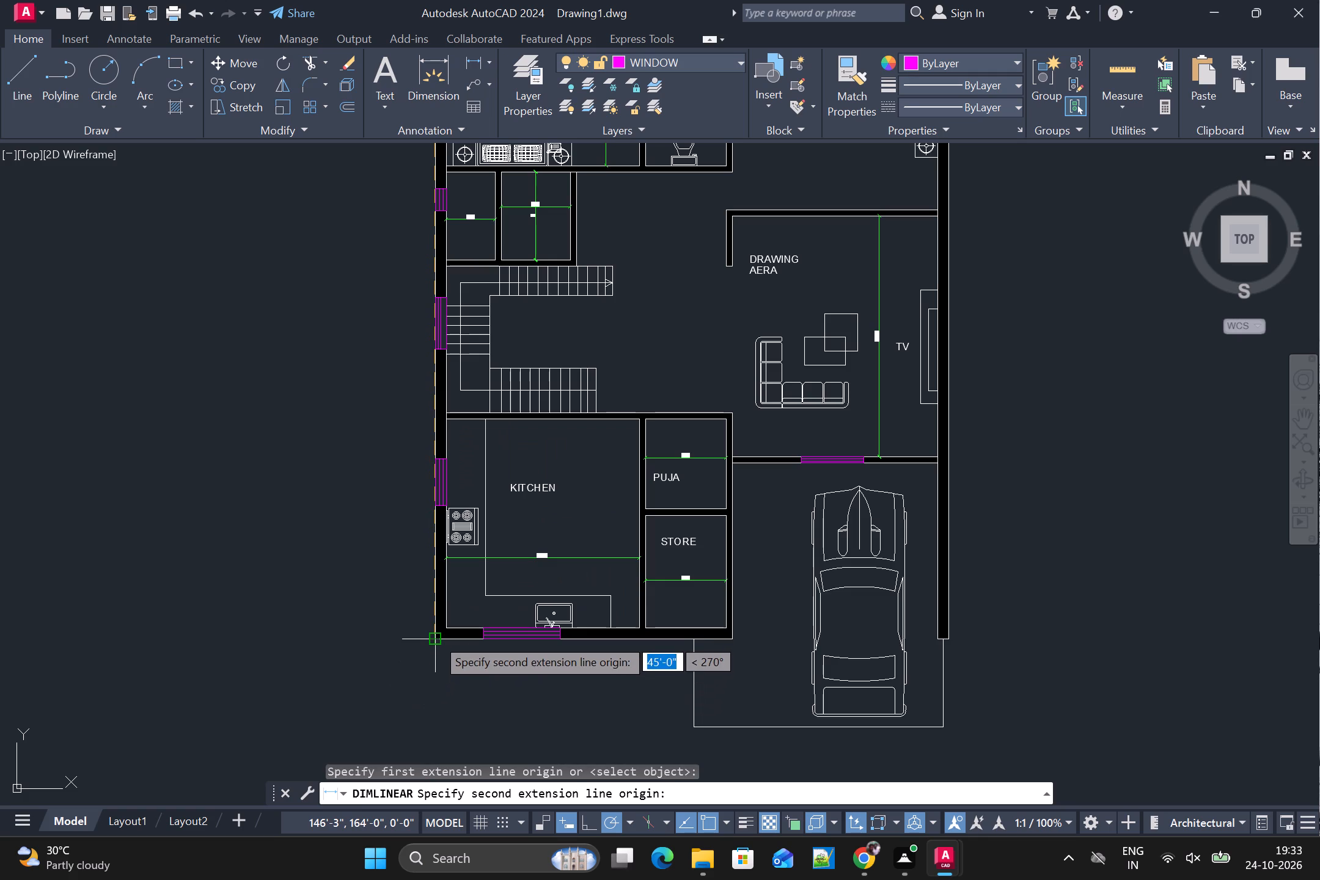
{"action": "left_click", "coordinate": [436, 637]}
{"action": "left_click", "coordinate": [398, 637]}
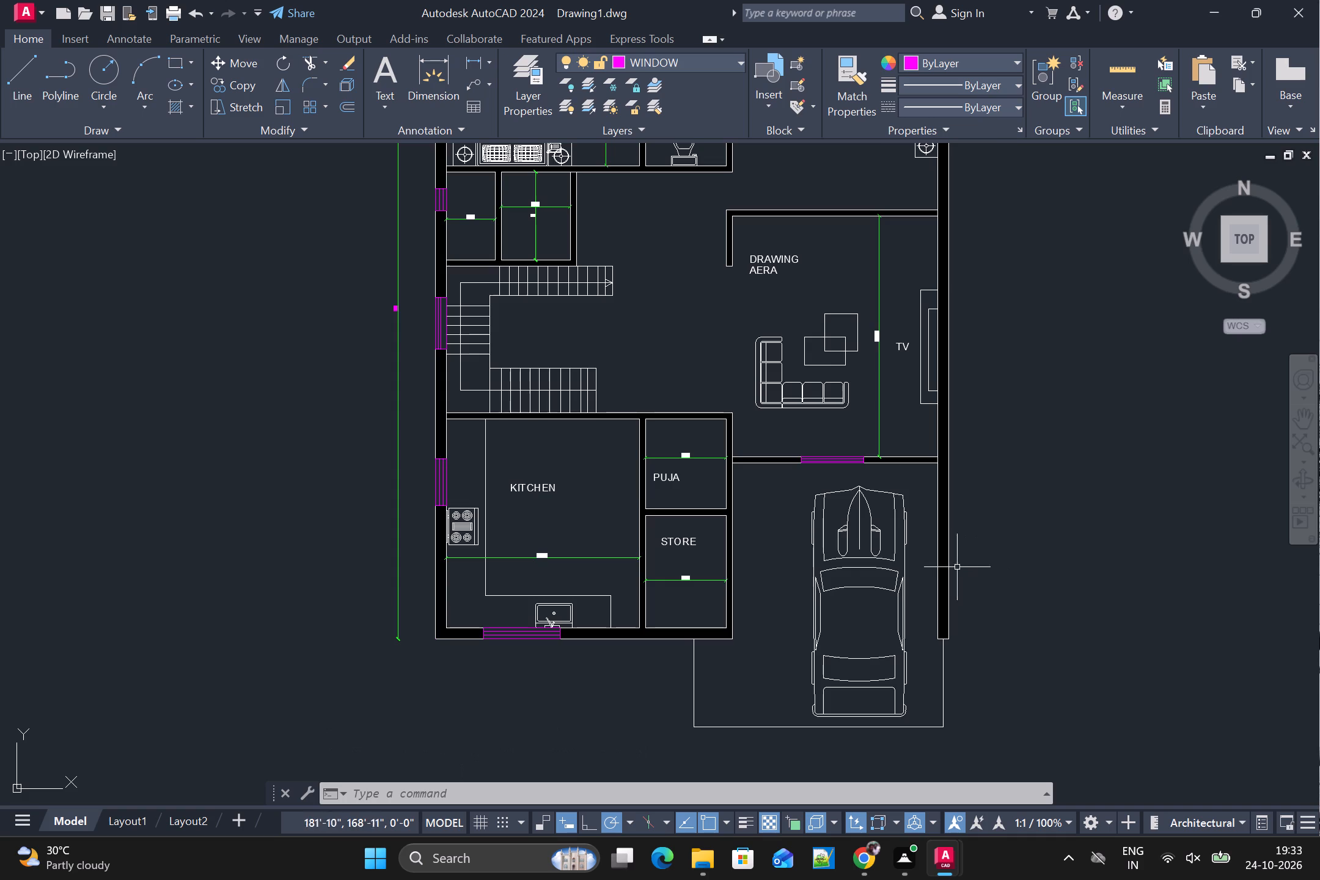
Examine the whole floor plan with its hatched walls and overall dimensions.
{"action": "scroll", "coordinate": [799, 335], "scroll_direction": "down", "scroll_amount": 1}
{"action": "scroll", "coordinate": [697, 291], "scroll_direction": "up", "scroll_amount": 2}
{"action": "middle_click_drag", "start_coordinate": [706, 298], "coordinate": [689, 486]}
{"action": "scroll", "coordinate": [689, 486], "scroll_direction": "down", "scroll_amount": 1}
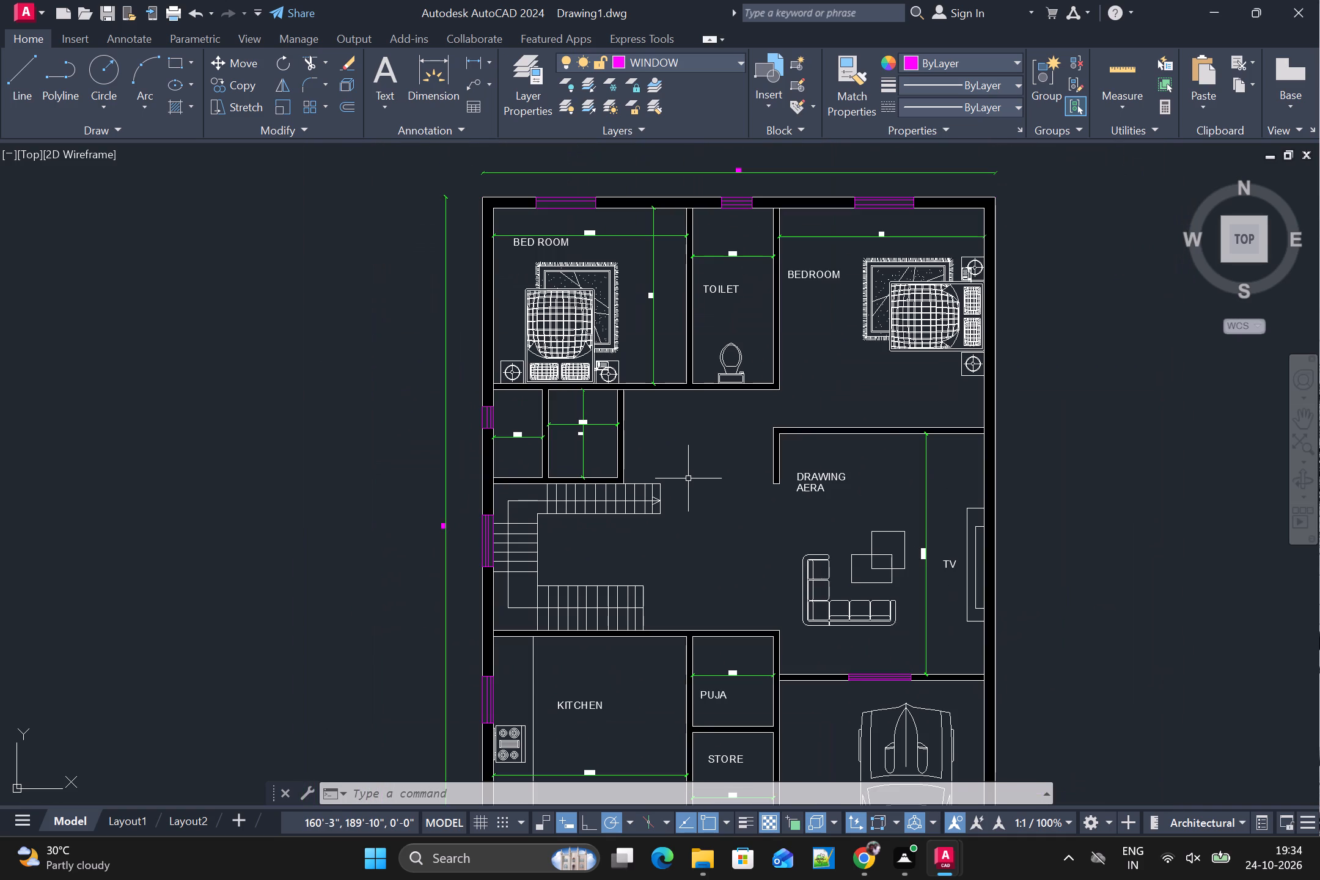
{"action": "scroll", "coordinate": [708, 565], "scroll_direction": "up", "scroll_amount": 1}
{"action": "middle_click_drag", "start_coordinate": [733, 594], "coordinate": [699, 450]}
{"action": "scroll", "coordinate": [716, 497], "scroll_direction": "down", "scroll_amount": 2}
{"action": "scroll", "coordinate": [719, 490], "scroll_direction": "up", "scroll_amount": 2}
{"action": "scroll", "coordinate": [719, 490], "scroll_direction": "down", "scroll_amount": 1}
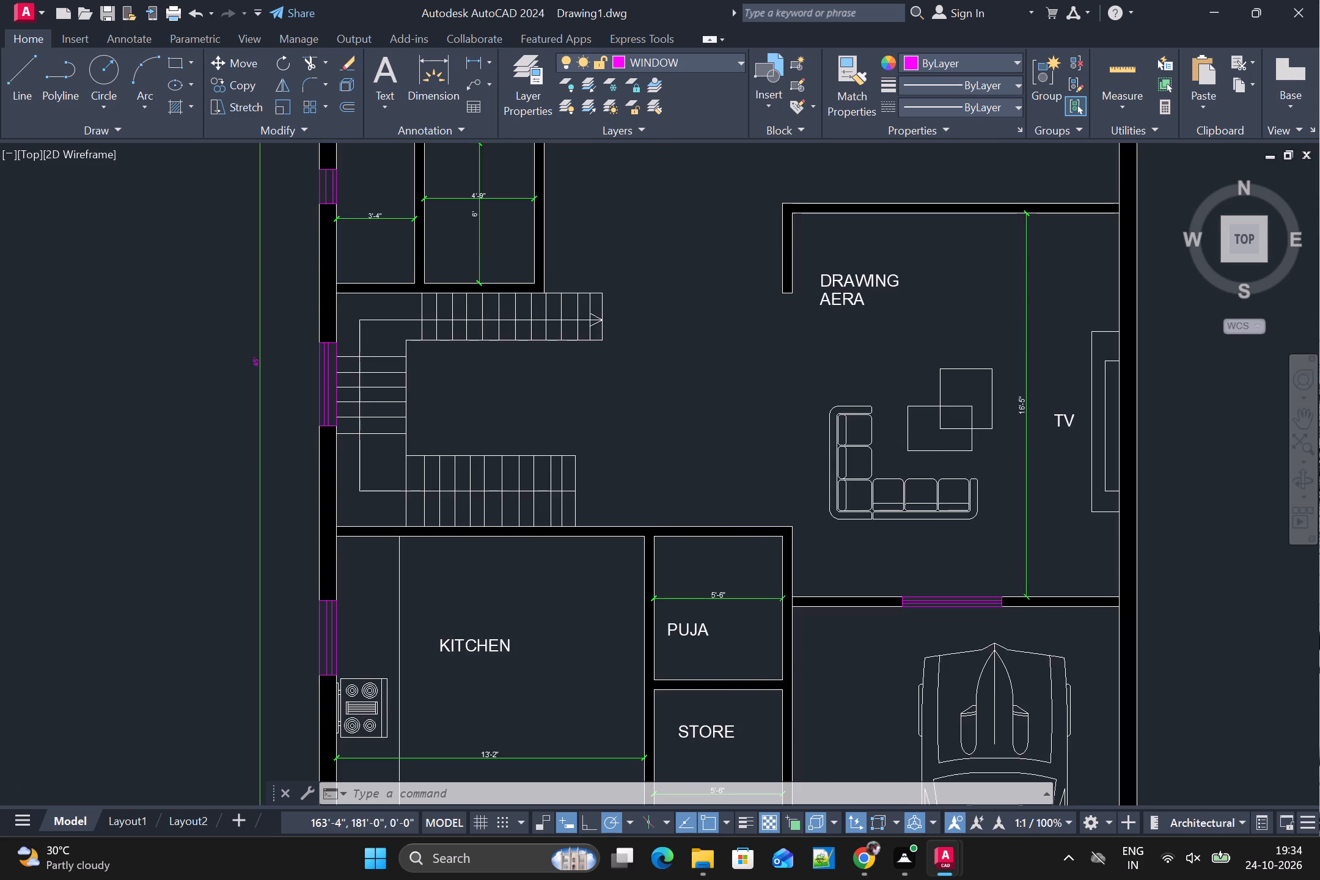
{"action": "key", "text": "Escape"}
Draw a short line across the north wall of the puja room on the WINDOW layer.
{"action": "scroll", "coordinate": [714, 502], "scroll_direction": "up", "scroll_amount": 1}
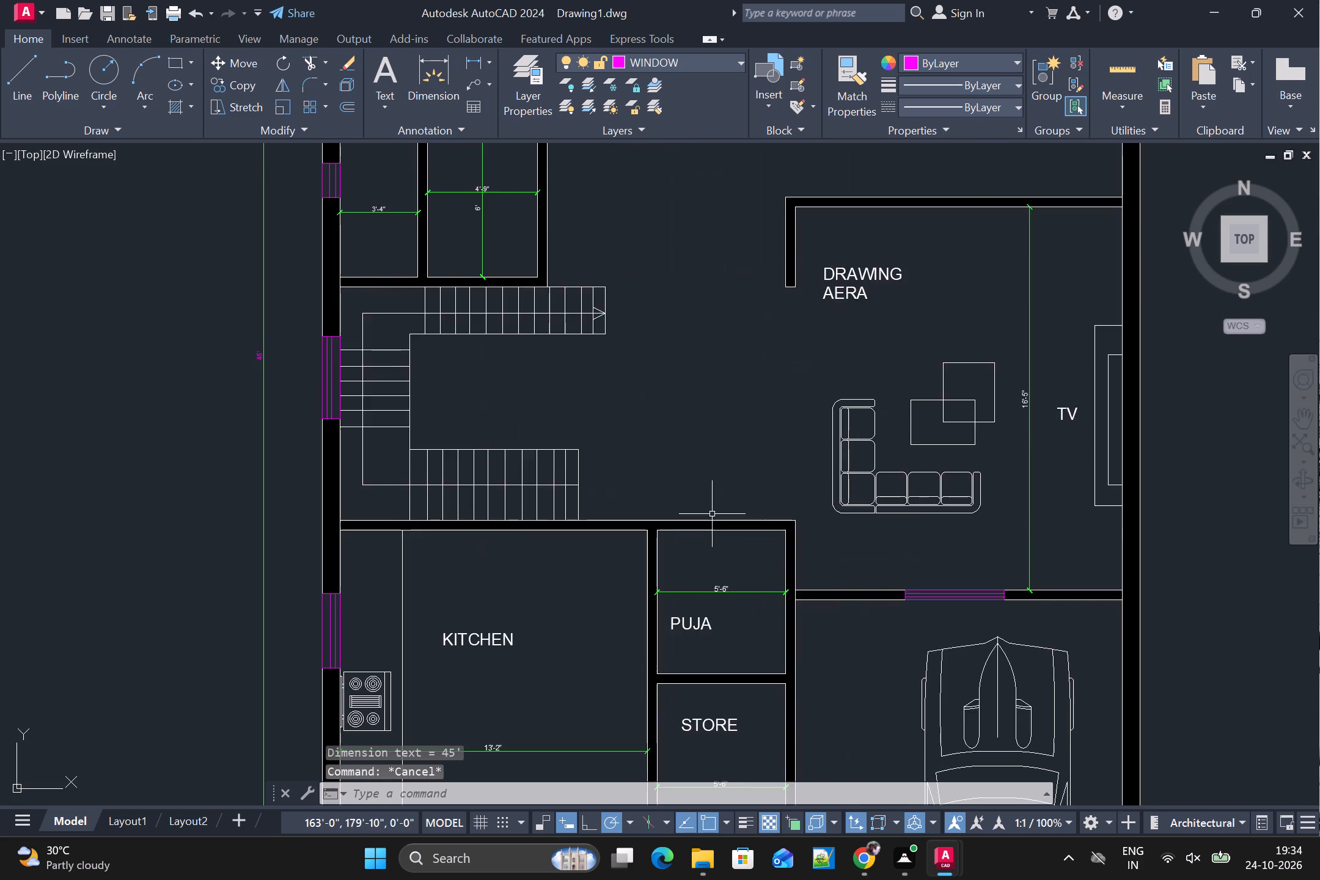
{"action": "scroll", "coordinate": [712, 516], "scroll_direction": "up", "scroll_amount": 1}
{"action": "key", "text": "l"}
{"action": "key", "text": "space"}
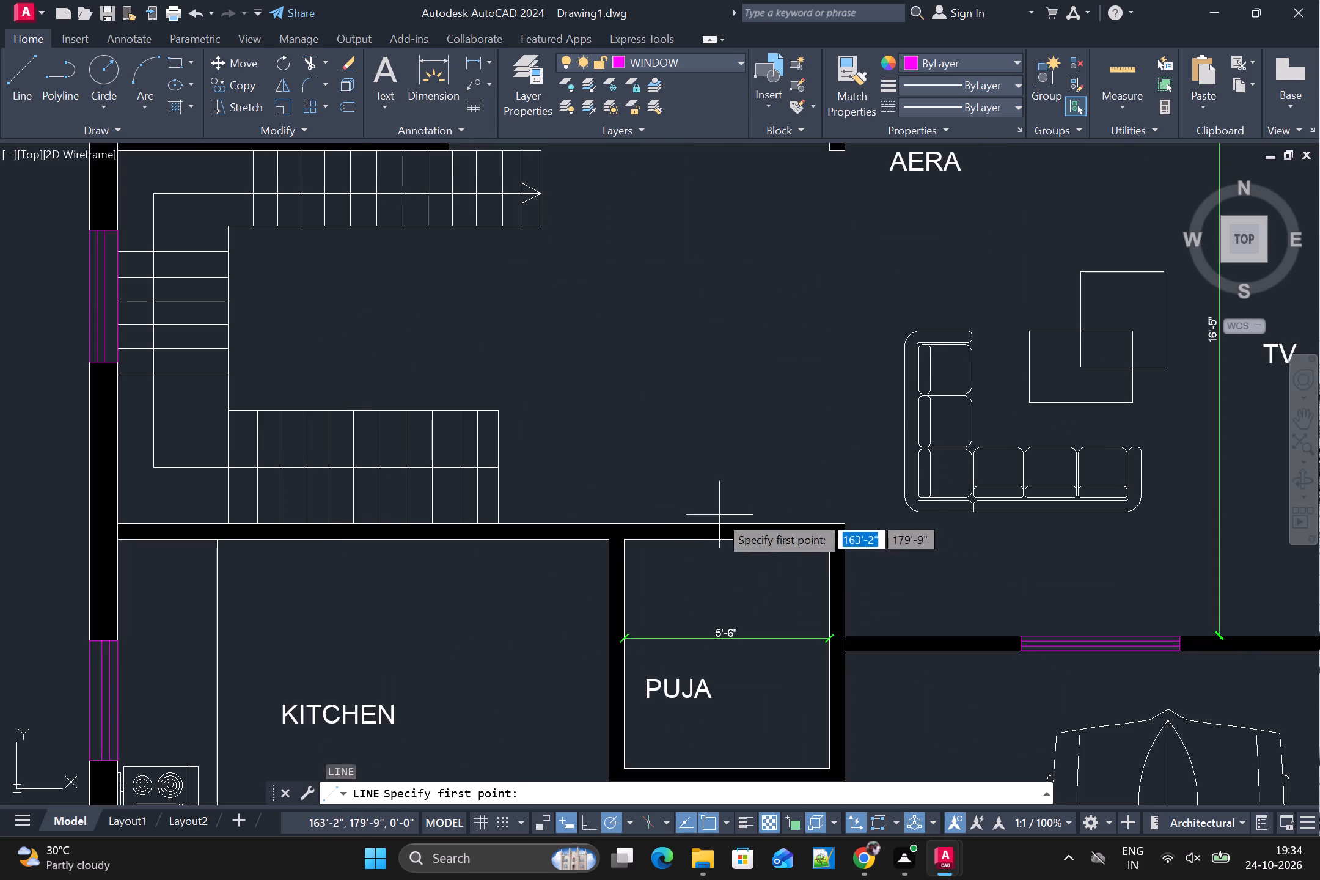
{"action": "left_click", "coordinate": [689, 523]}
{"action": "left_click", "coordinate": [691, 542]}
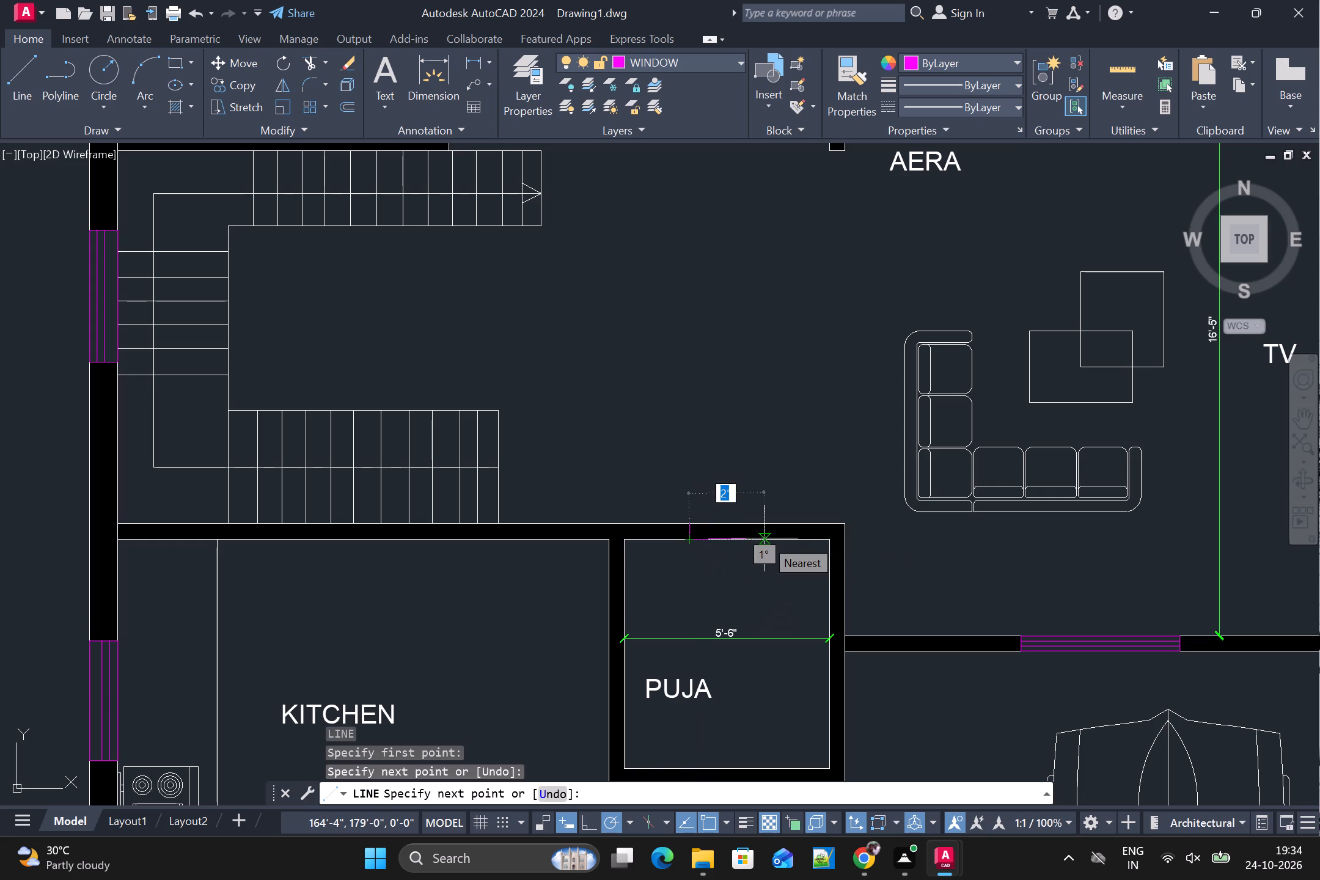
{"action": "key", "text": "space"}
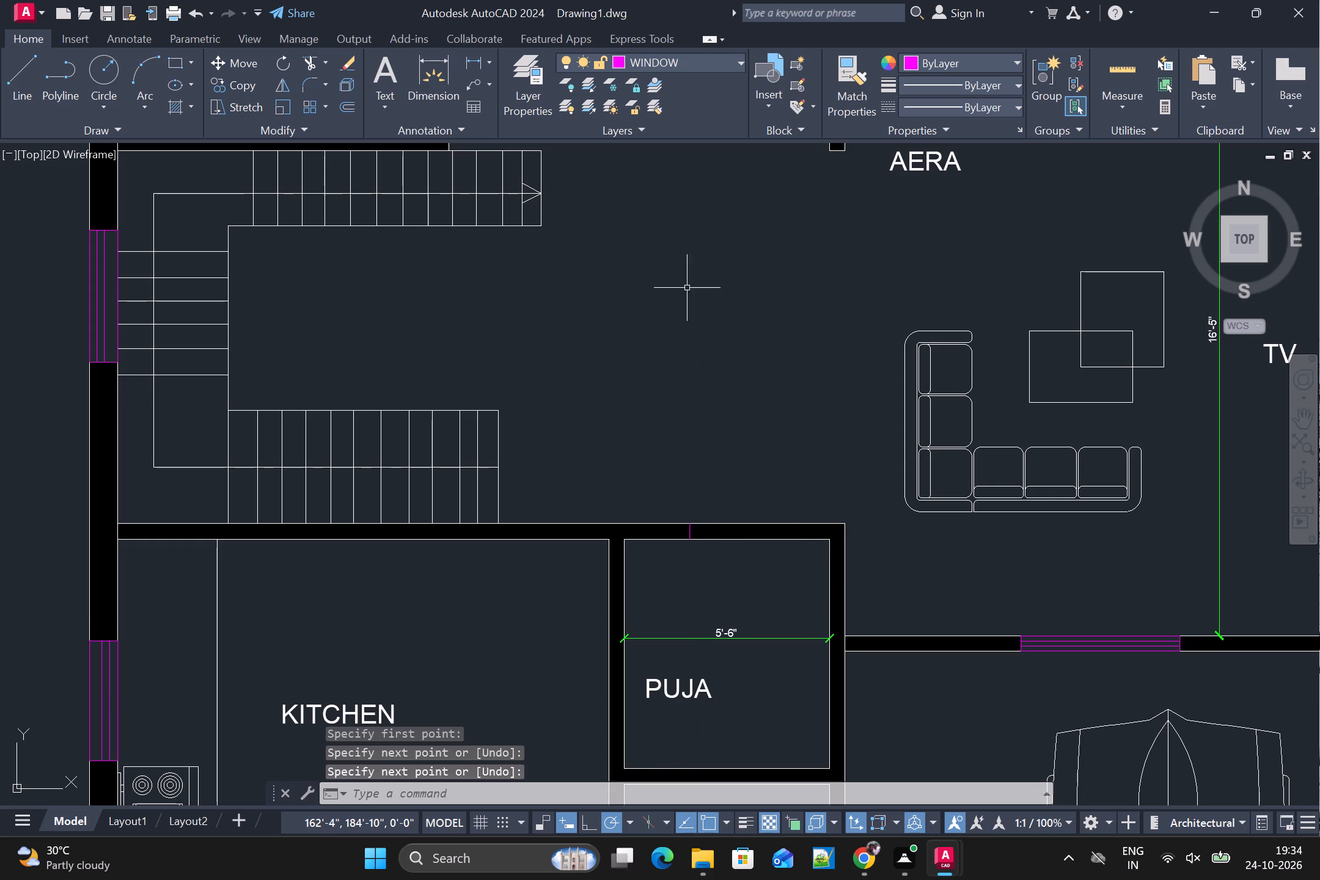
Make layer 0 current and draw two short lines about 2' apart across the puja room's north wall, marking a door opening.
{"action": "left_click", "coordinate": [693, 59]}
{"action": "left_click", "coordinate": [679, 90]}
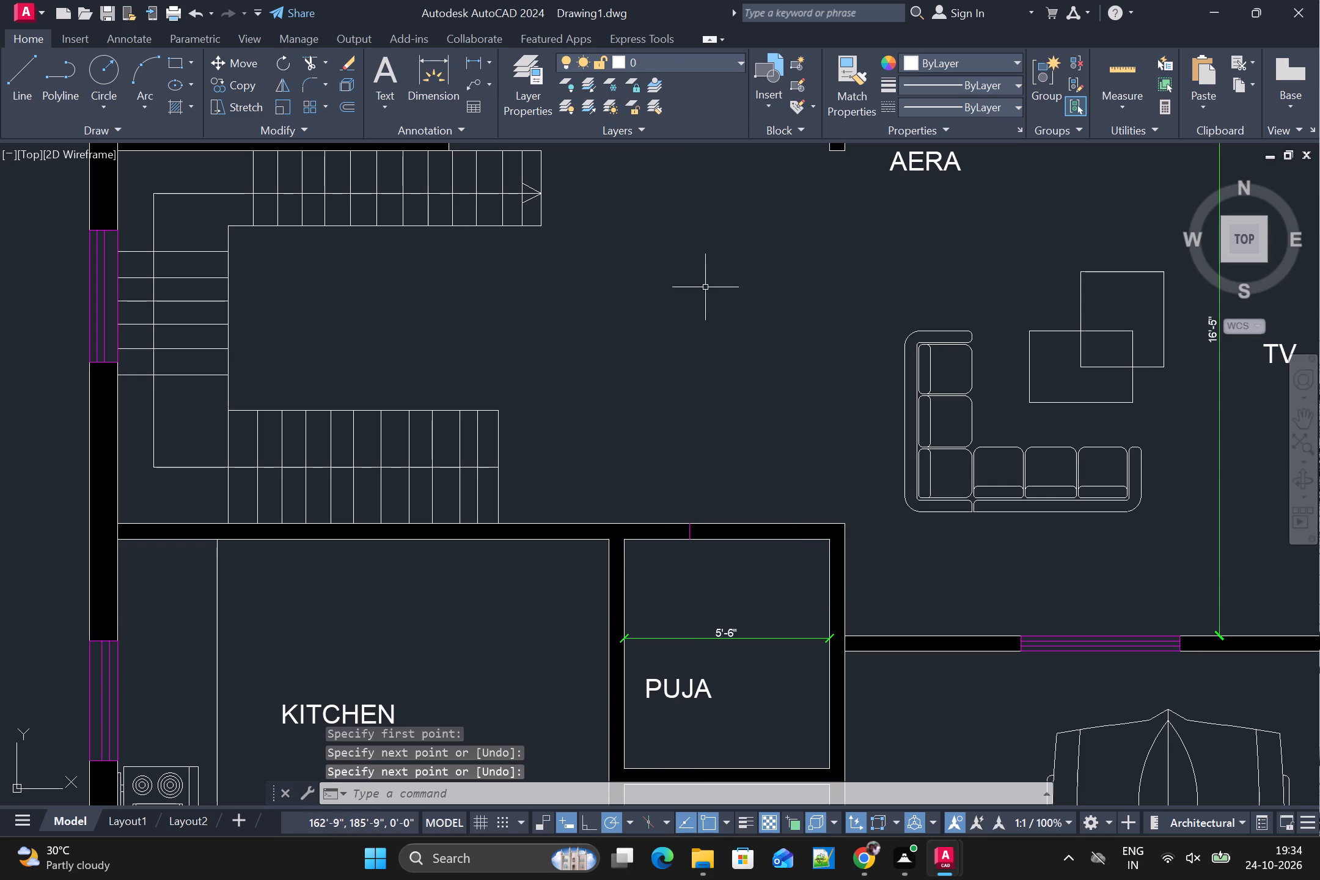
{"action": "scroll", "coordinate": [676, 540], "scroll_direction": "up", "scroll_amount": 2}
{"action": "key", "text": "space"}
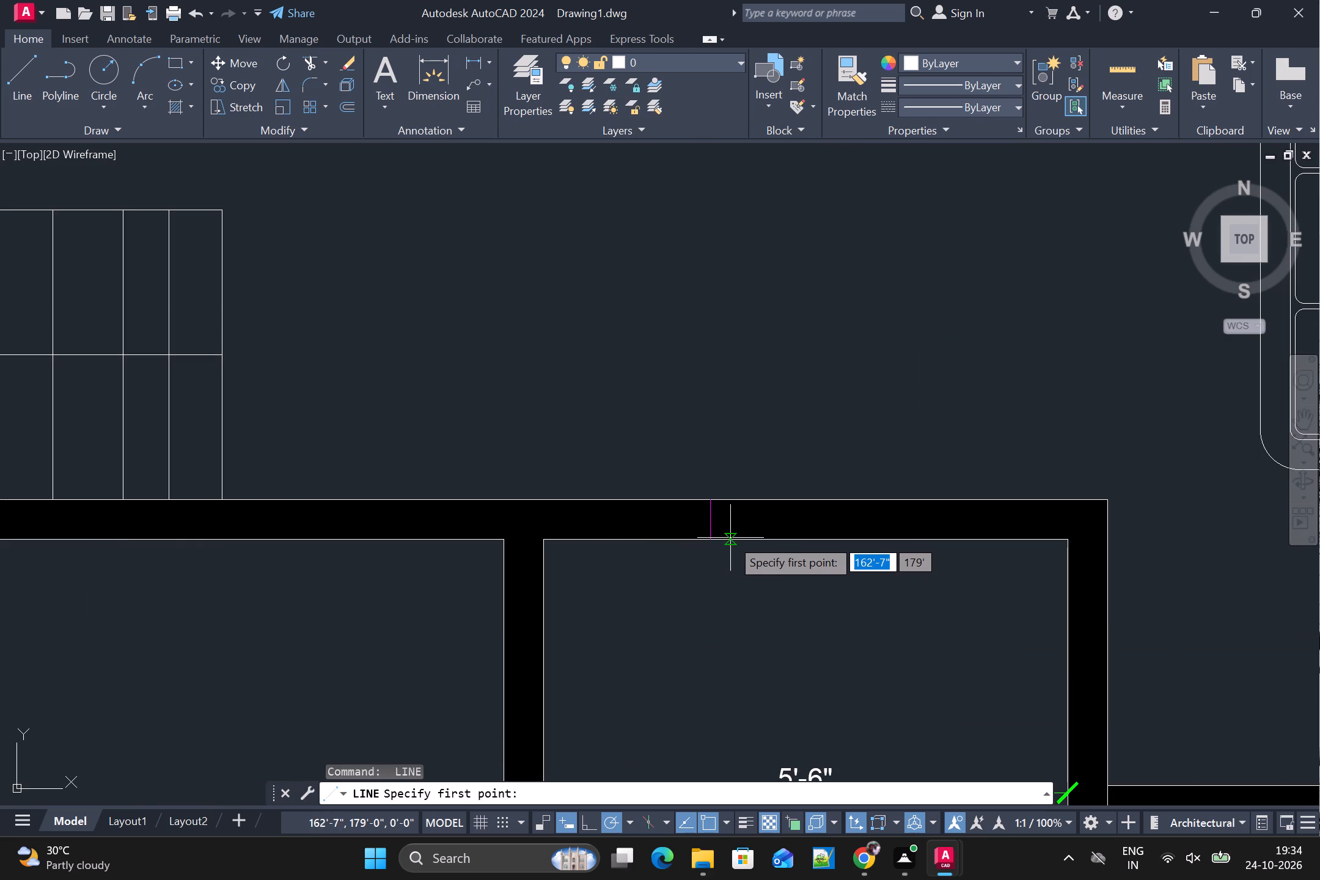
{"action": "key", "text": "l"}
{"action": "key", "text": "space"}
{"action": "key", "text": "space"}
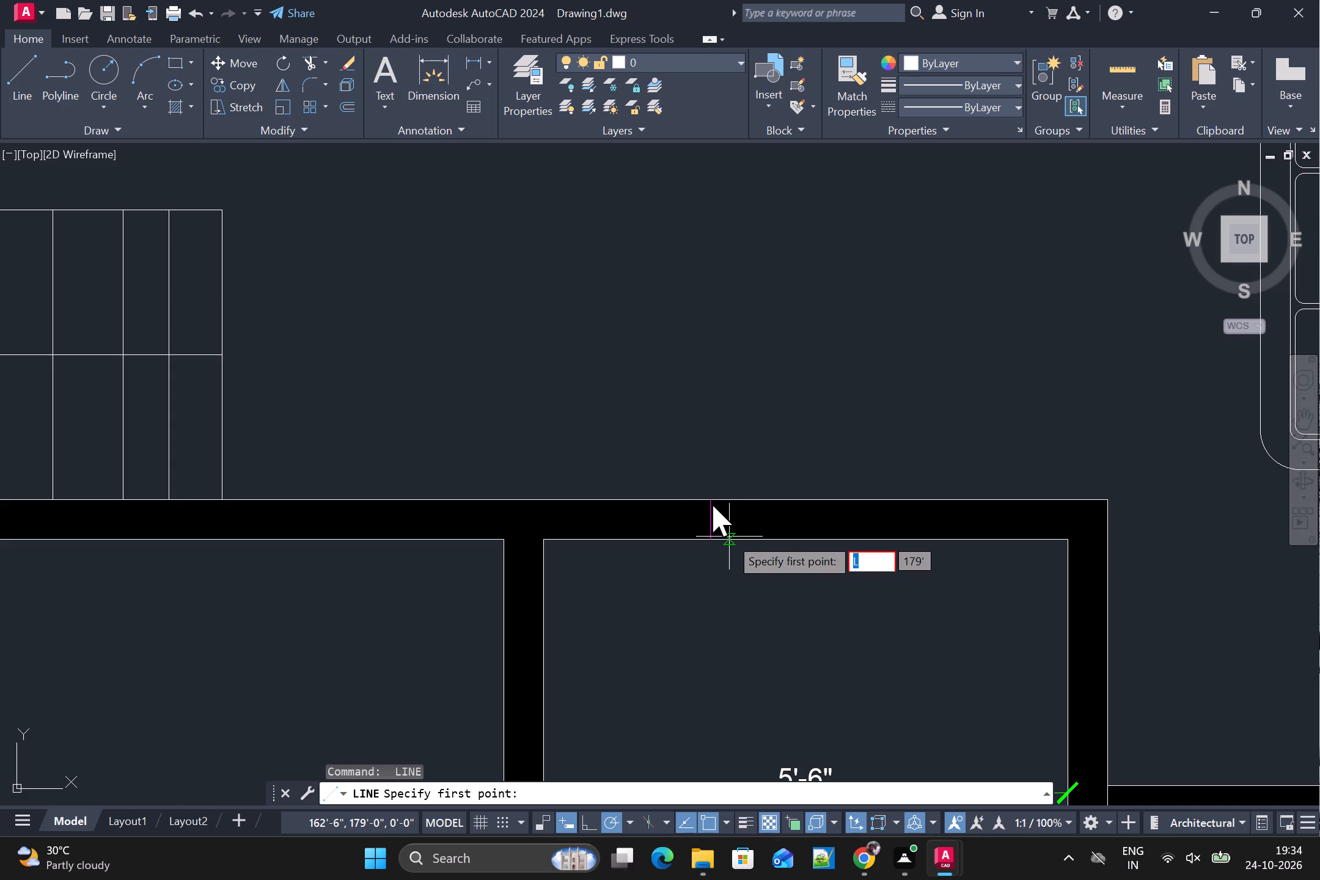
{"action": "key", "text": "Escape"}
{"action": "key", "text": "l"}
{"action": "key", "text": "space"}
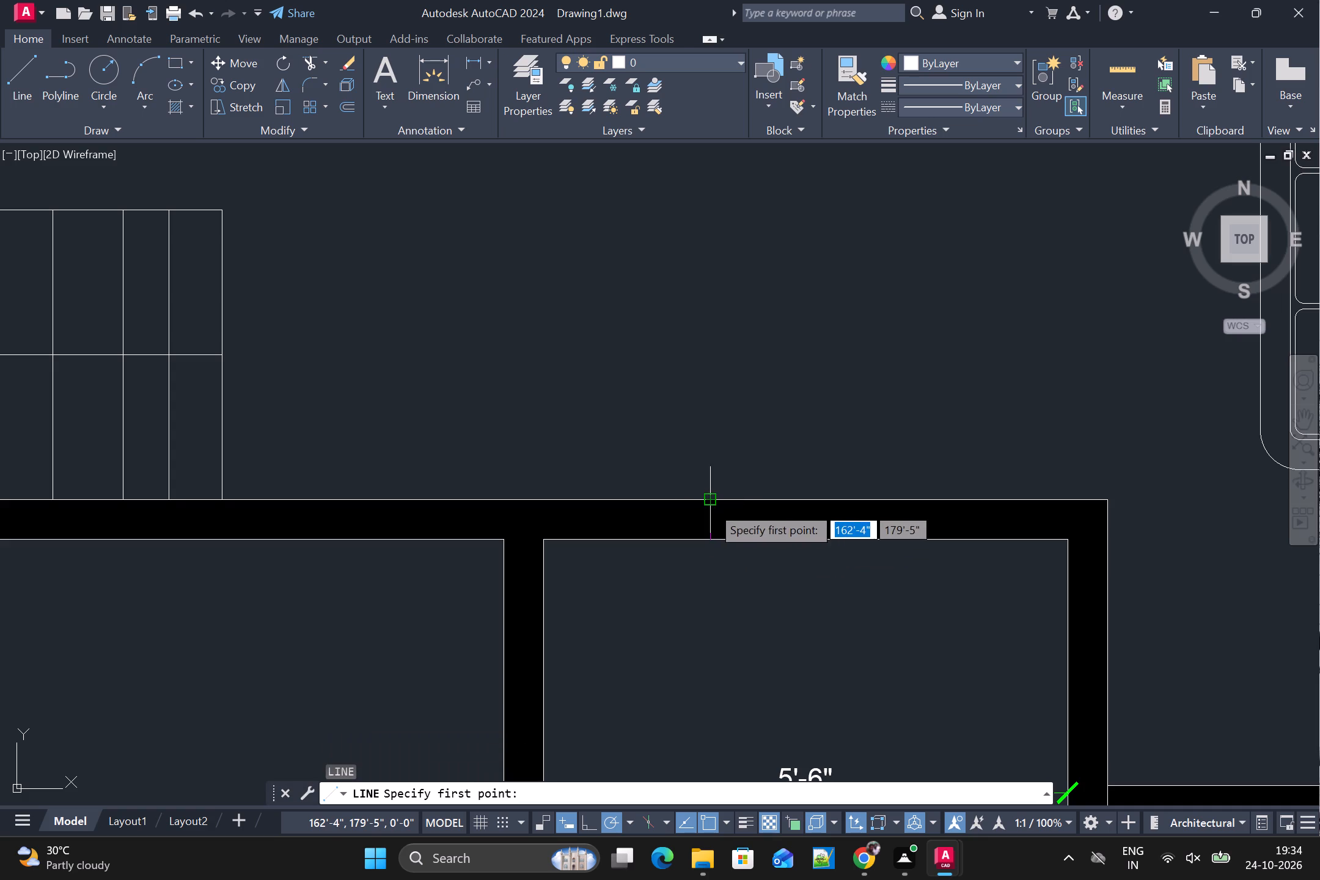
{"action": "left_click", "coordinate": [710, 504]}
{"action": "left_click", "coordinate": [710, 540]}
{"action": "key", "text": "space"}
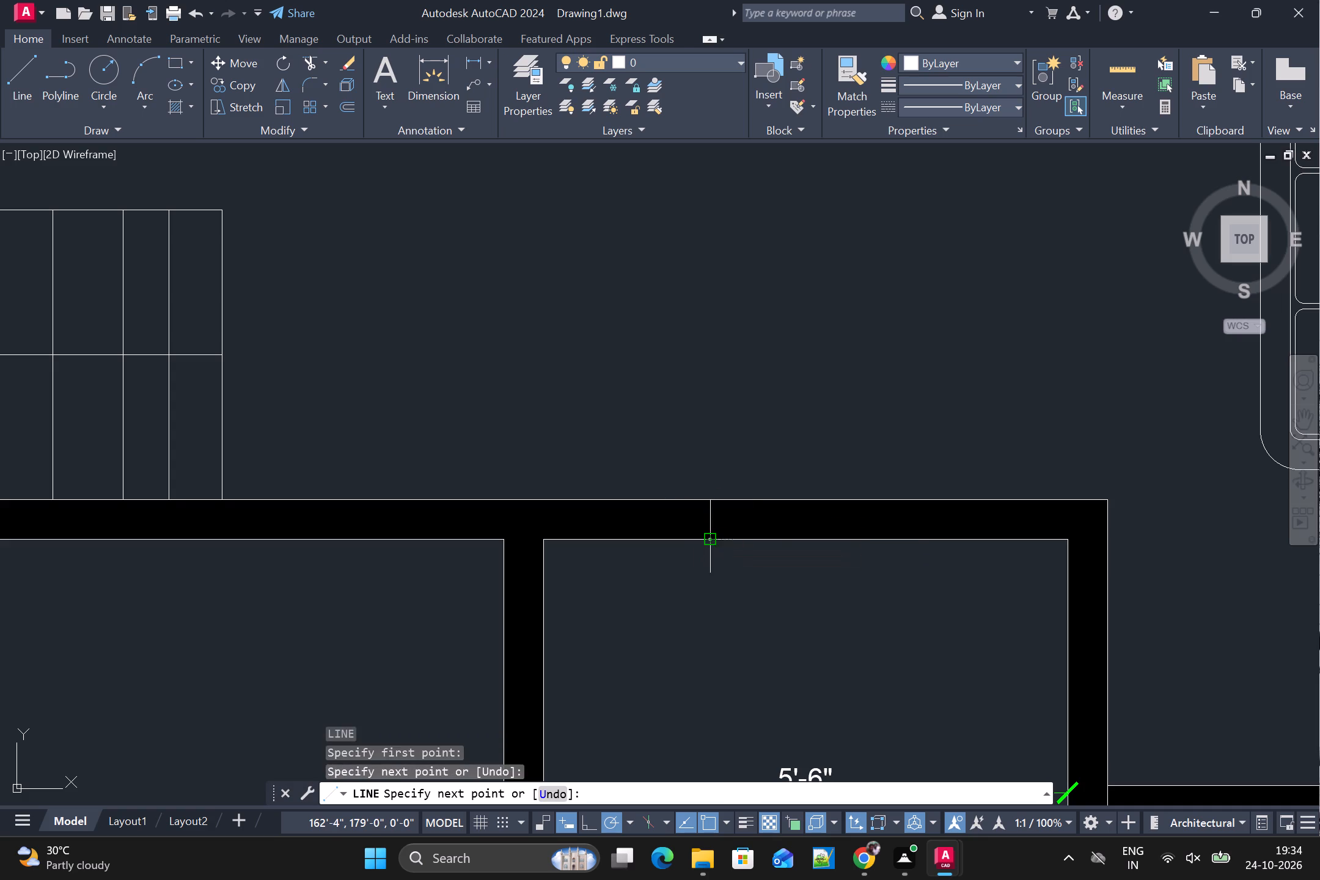
{"action": "key", "text": "space"}
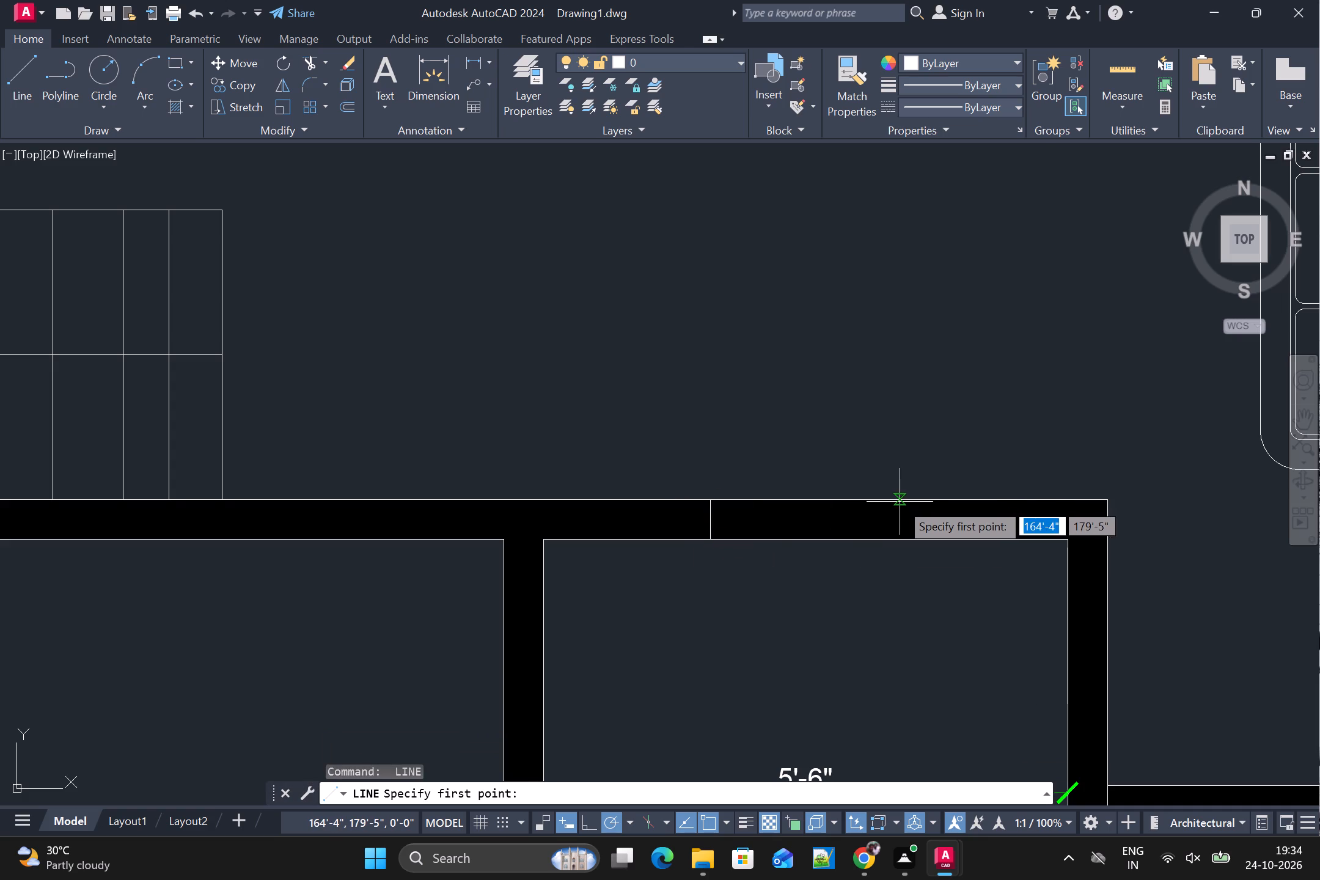
{"action": "left_click", "coordinate": [900, 502]}
{"action": "left_click", "coordinate": [903, 546]}
{"action": "key", "text": "space"}
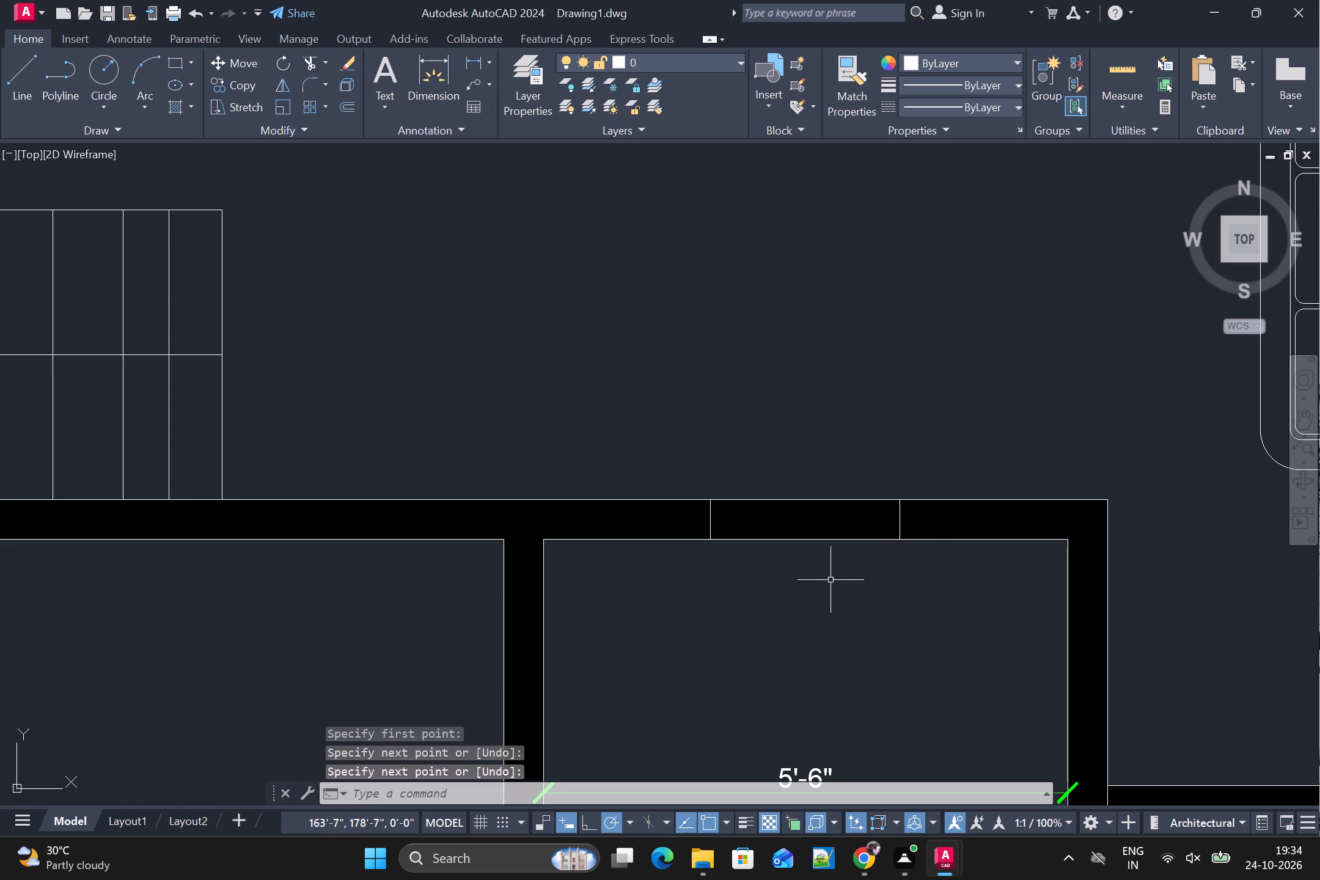
{"action": "key", "text": "Escape"}
Trim both wall edge lines between the two opening lines in the puja room's north wall.
{"action": "type", "text": "TR"}
{"action": "key", "text": "space"}
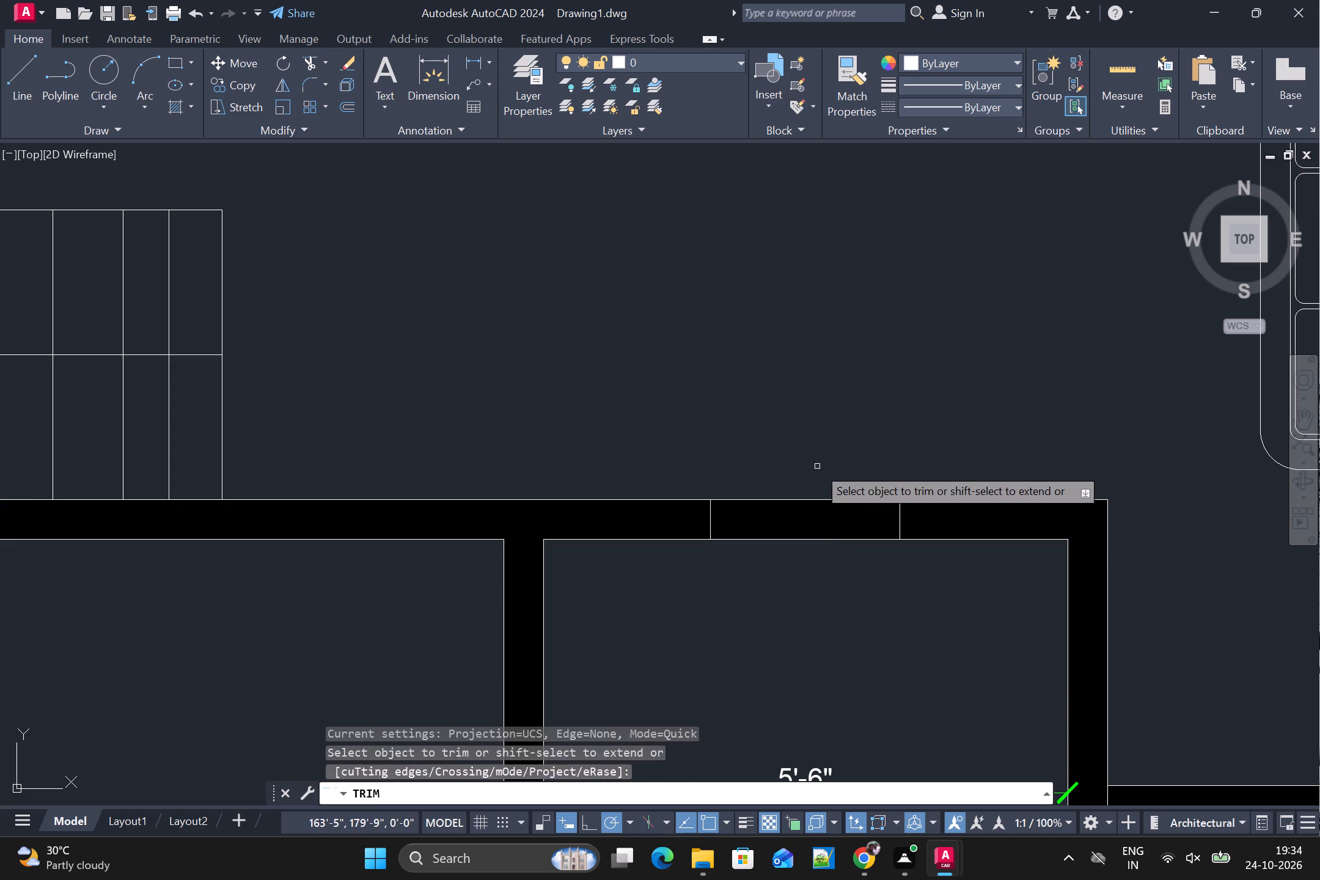
{"action": "left_click_drag", "start_coordinate": [817, 453], "coordinate": [817, 523]}
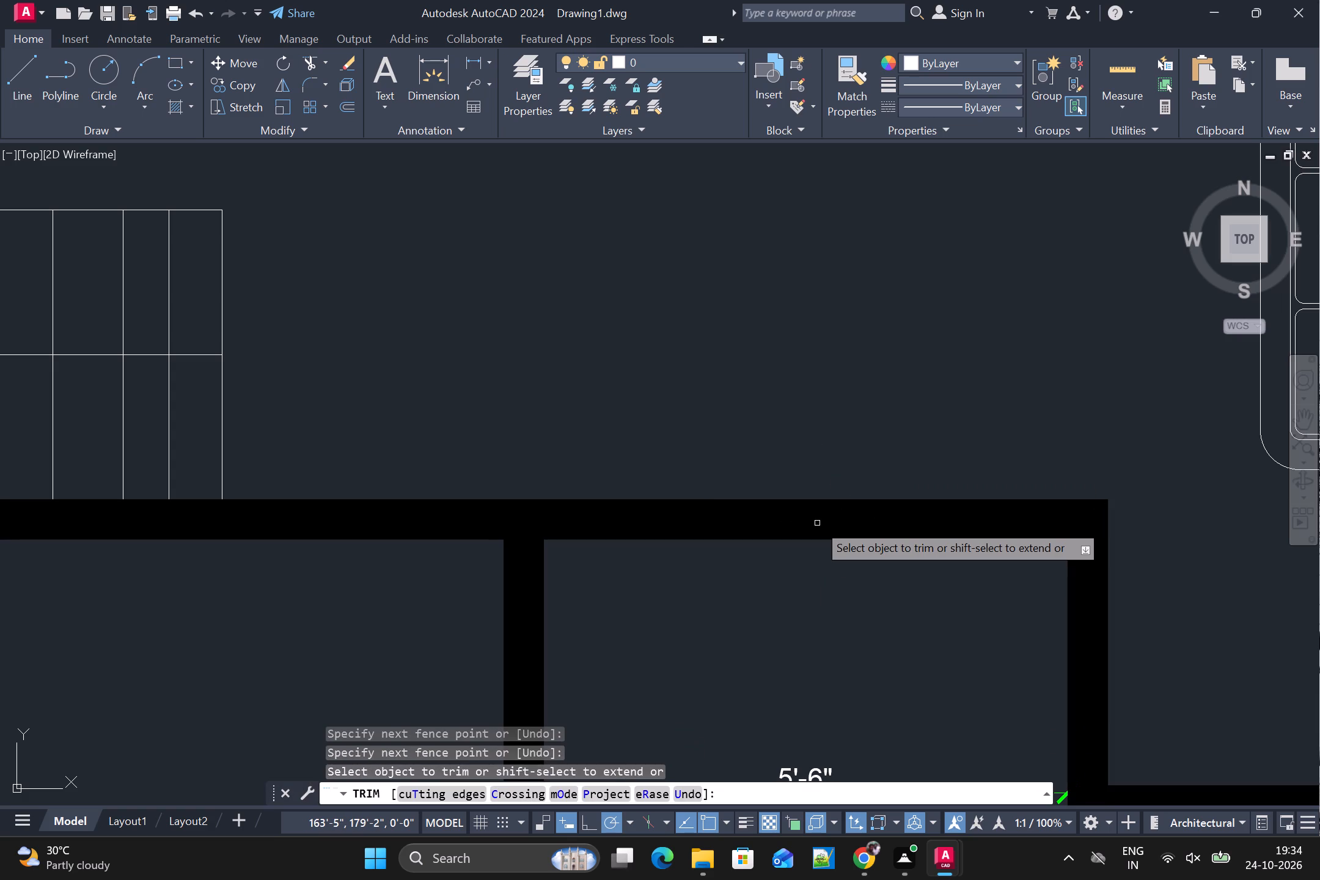
{"action": "key", "text": "ctrl+z"}
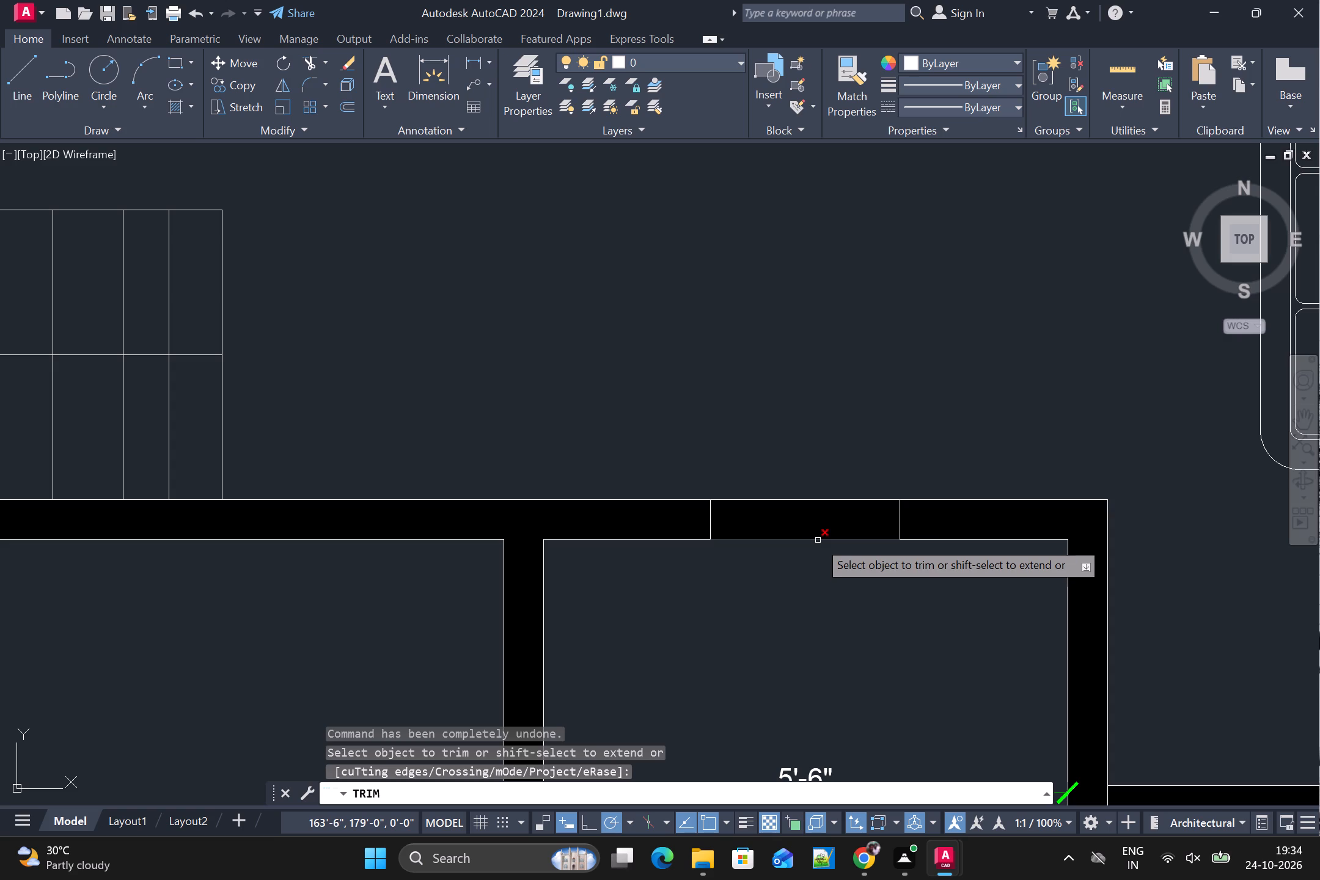
{"action": "left_click", "coordinate": [818, 540]}
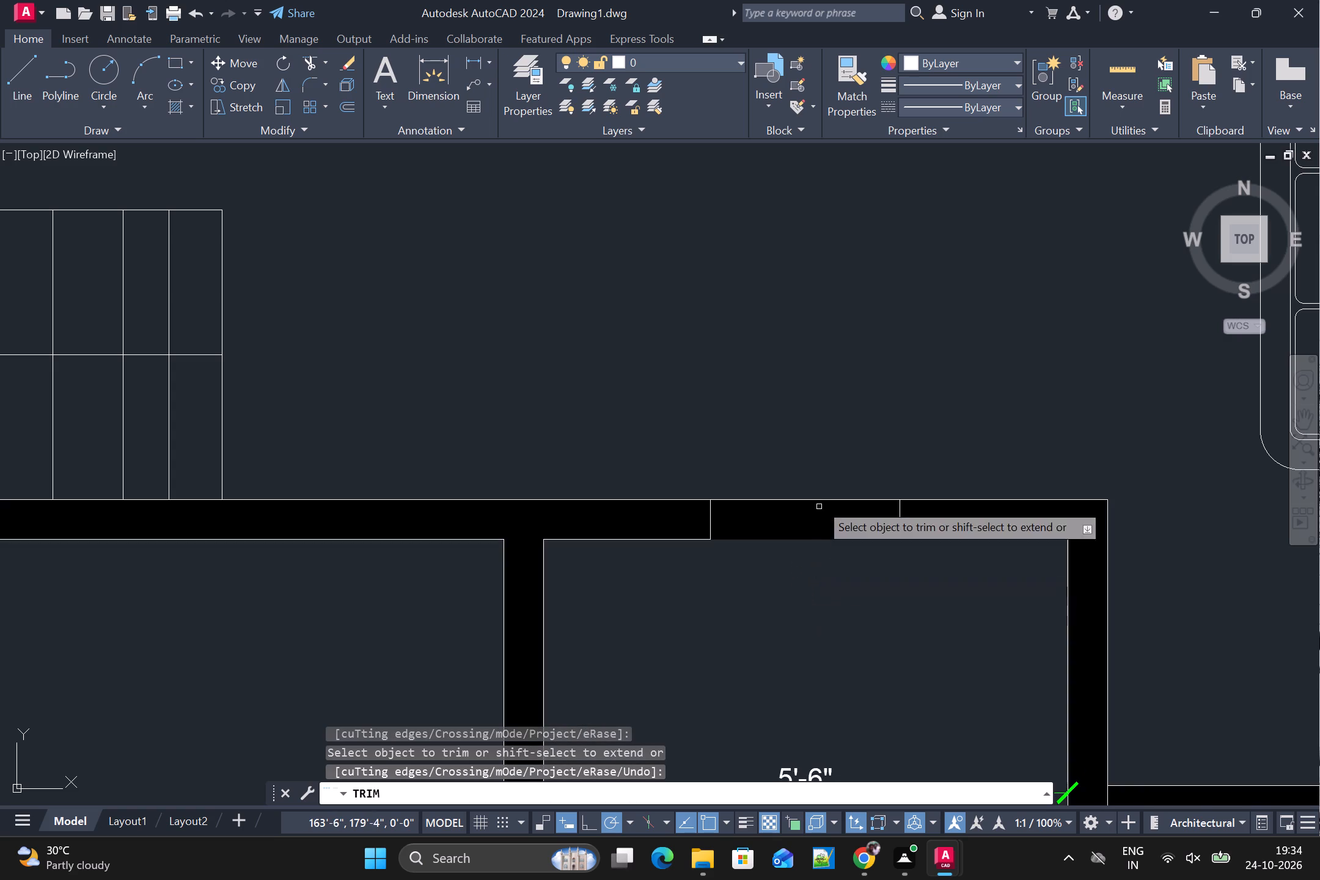
{"action": "left_click", "coordinate": [817, 501]}
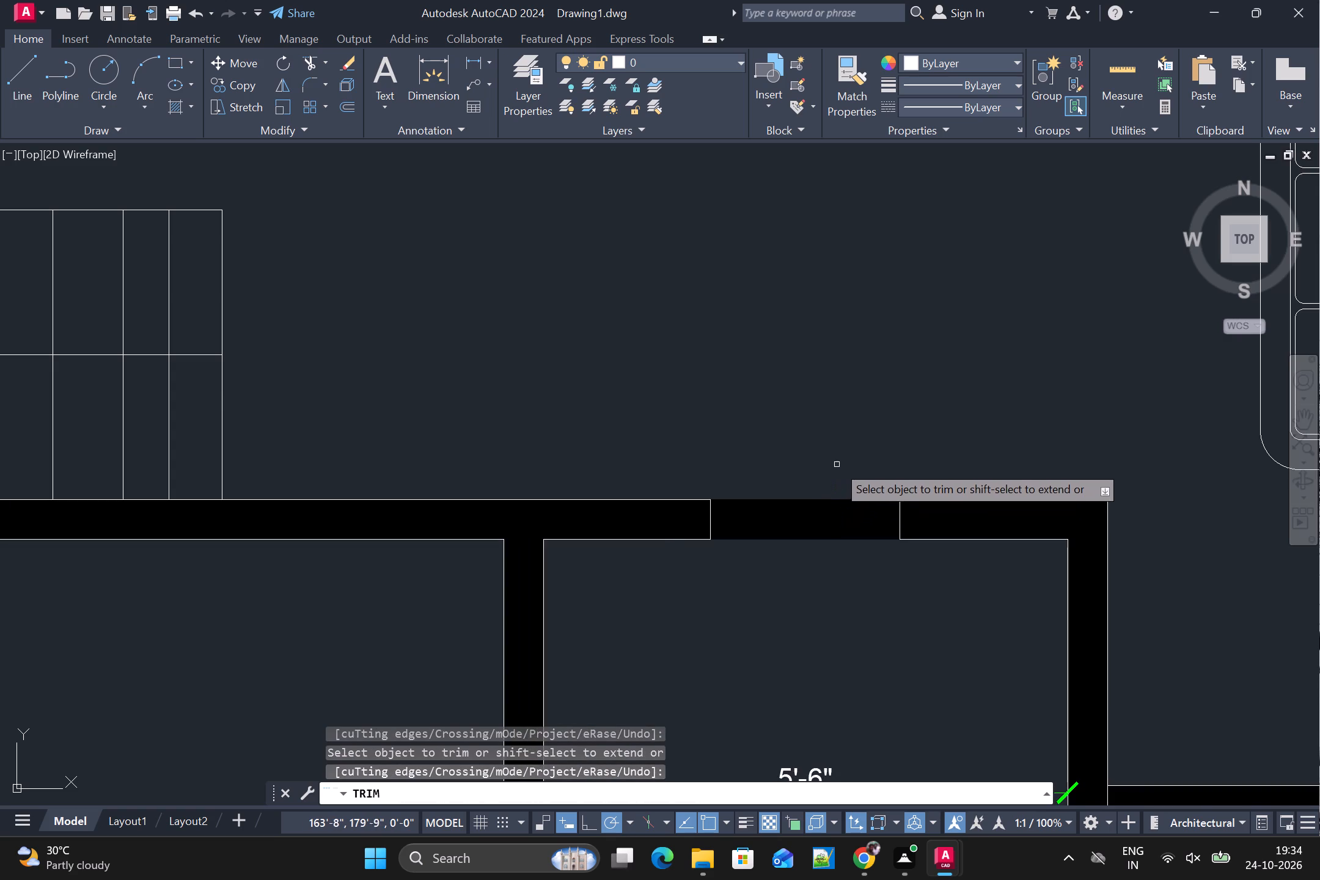
{"action": "scroll", "coordinate": [842, 450], "scroll_direction": "down", "scroll_amount": 1}
{"action": "key", "text": "space"}
Examine the floor plan around the puja, store, kitchen, staircase and drawing area for further door openings.
{"action": "scroll", "coordinate": [848, 448], "scroll_direction": "down", "scroll_amount": 2}
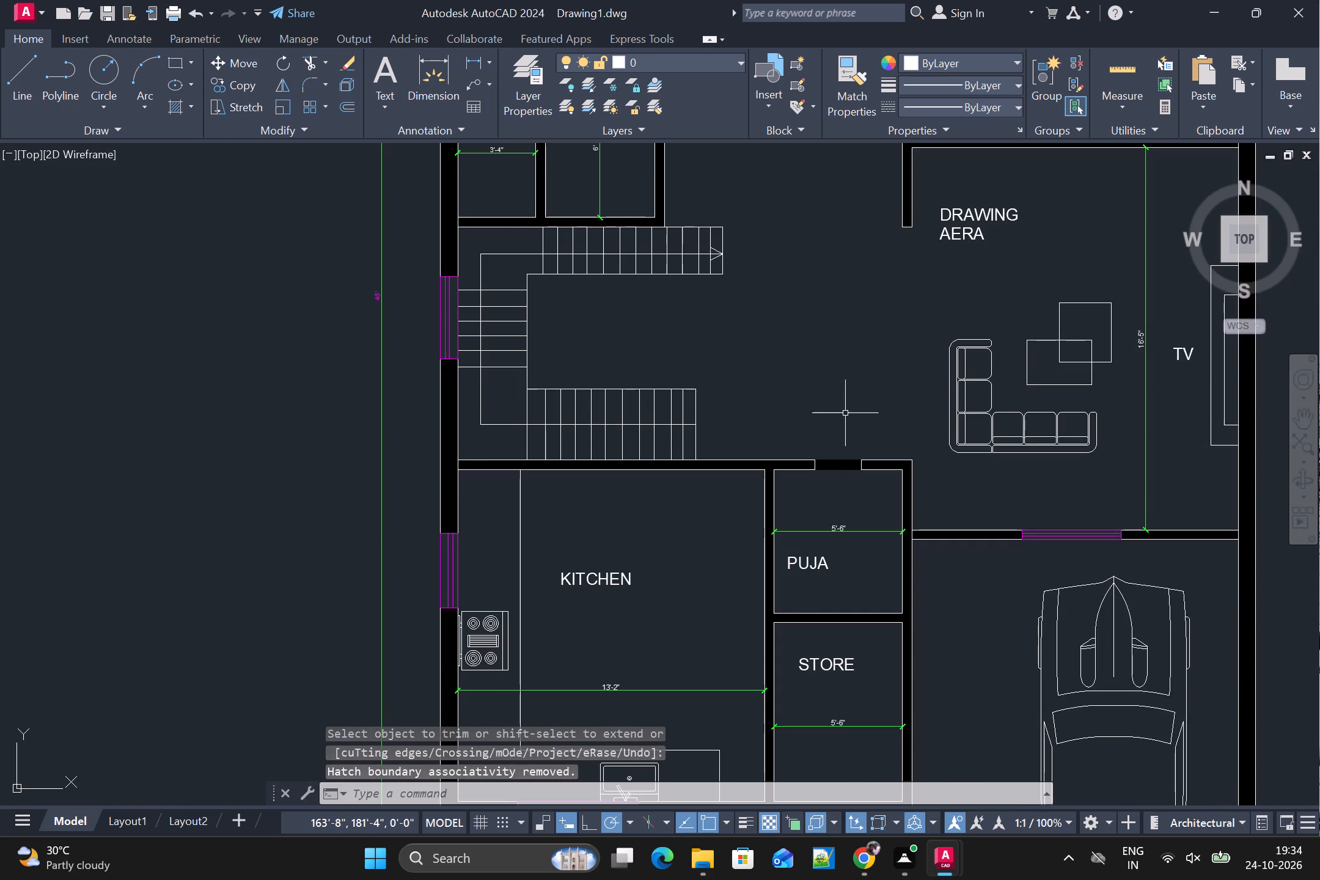
{"action": "middle_click_drag", "start_coordinate": [845, 406], "coordinate": [809, 516]}
{"action": "scroll", "coordinate": [824, 495], "scroll_direction": "up", "scroll_amount": 1}
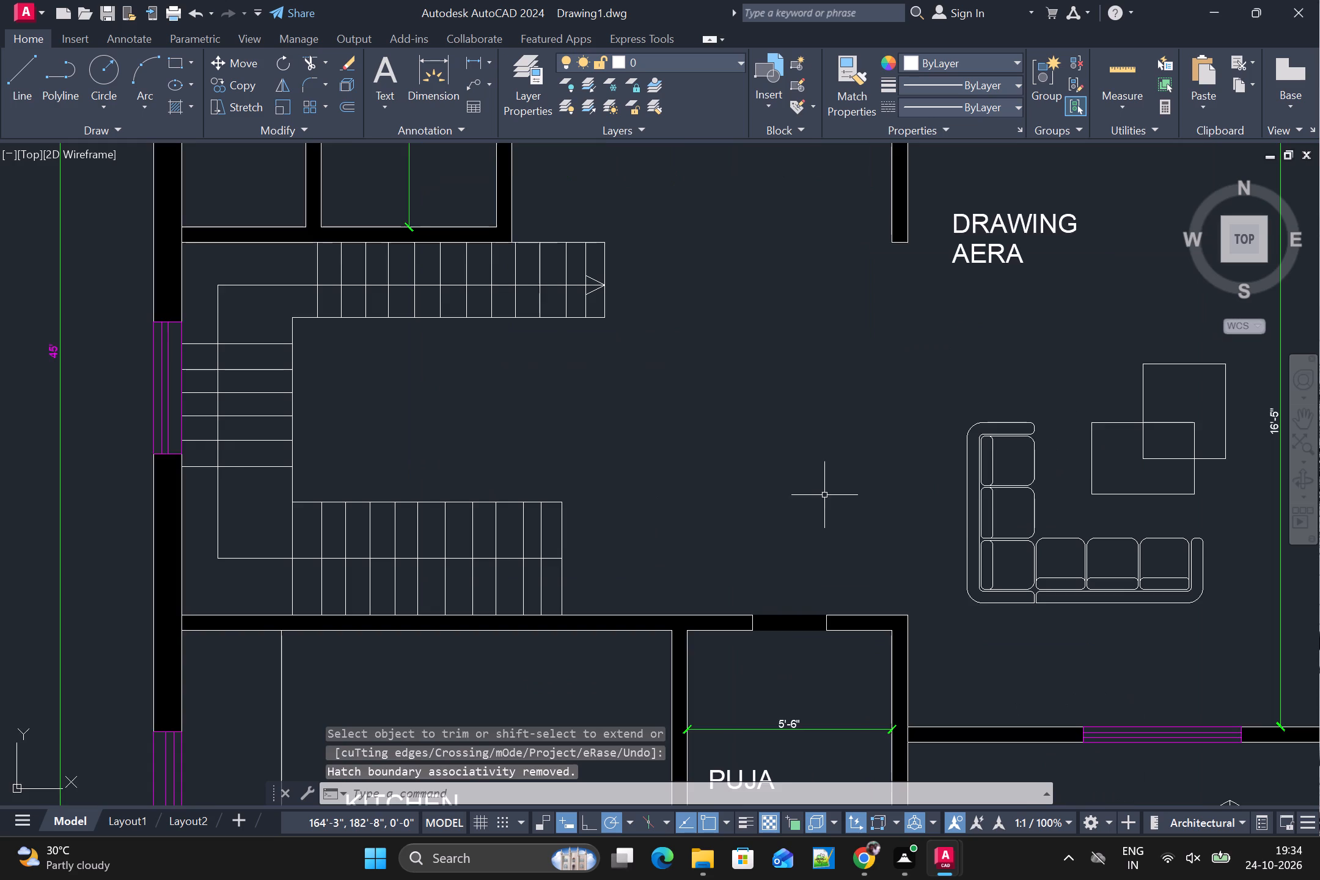
{"action": "scroll", "coordinate": [824, 495], "scroll_direction": "down", "scroll_amount": 1}
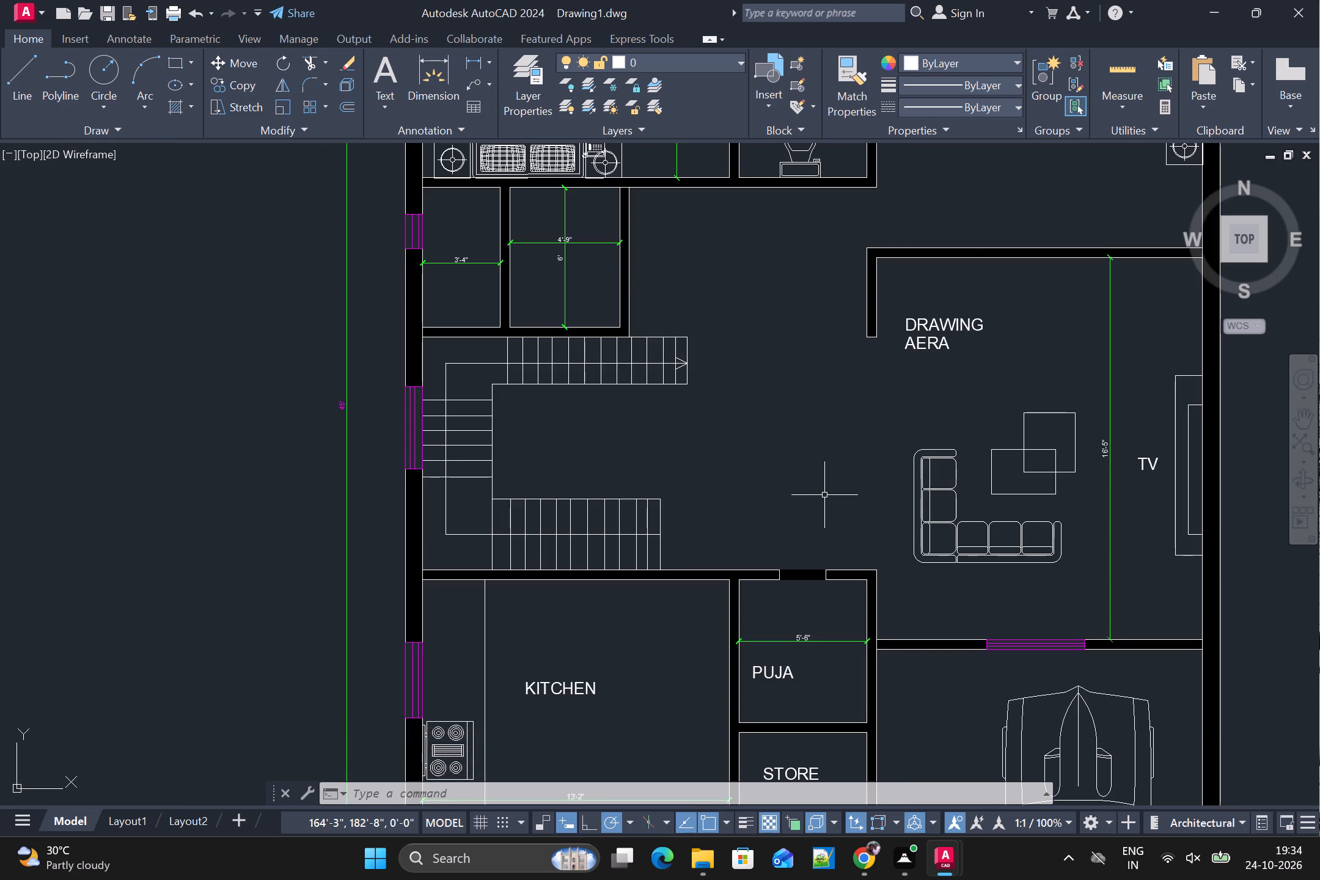
{"action": "scroll", "coordinate": [793, 512], "scroll_direction": "down", "scroll_amount": 1}
{"action": "scroll", "coordinate": [890, 622], "scroll_direction": "up", "scroll_amount": 2}
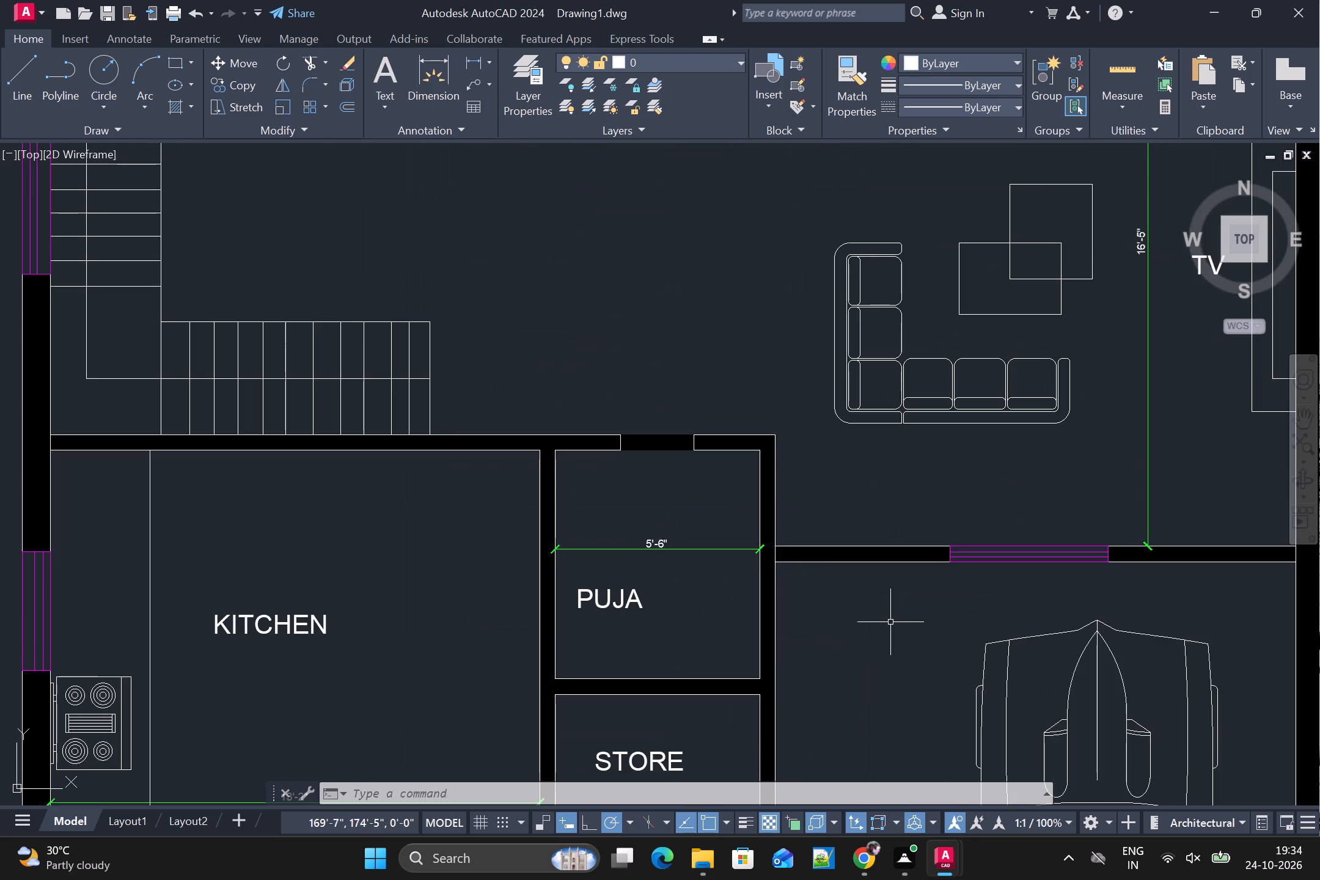
{"action": "scroll", "coordinate": [890, 622], "scroll_direction": "down", "scroll_amount": 2}
{"action": "middle_click_drag", "start_coordinate": [890, 633], "coordinate": [839, 447]}
{"action": "scroll", "coordinate": [831, 491], "scroll_direction": "up", "scroll_amount": 2}
{"action": "scroll", "coordinate": [829, 492], "scroll_direction": "down", "scroll_amount": 1}
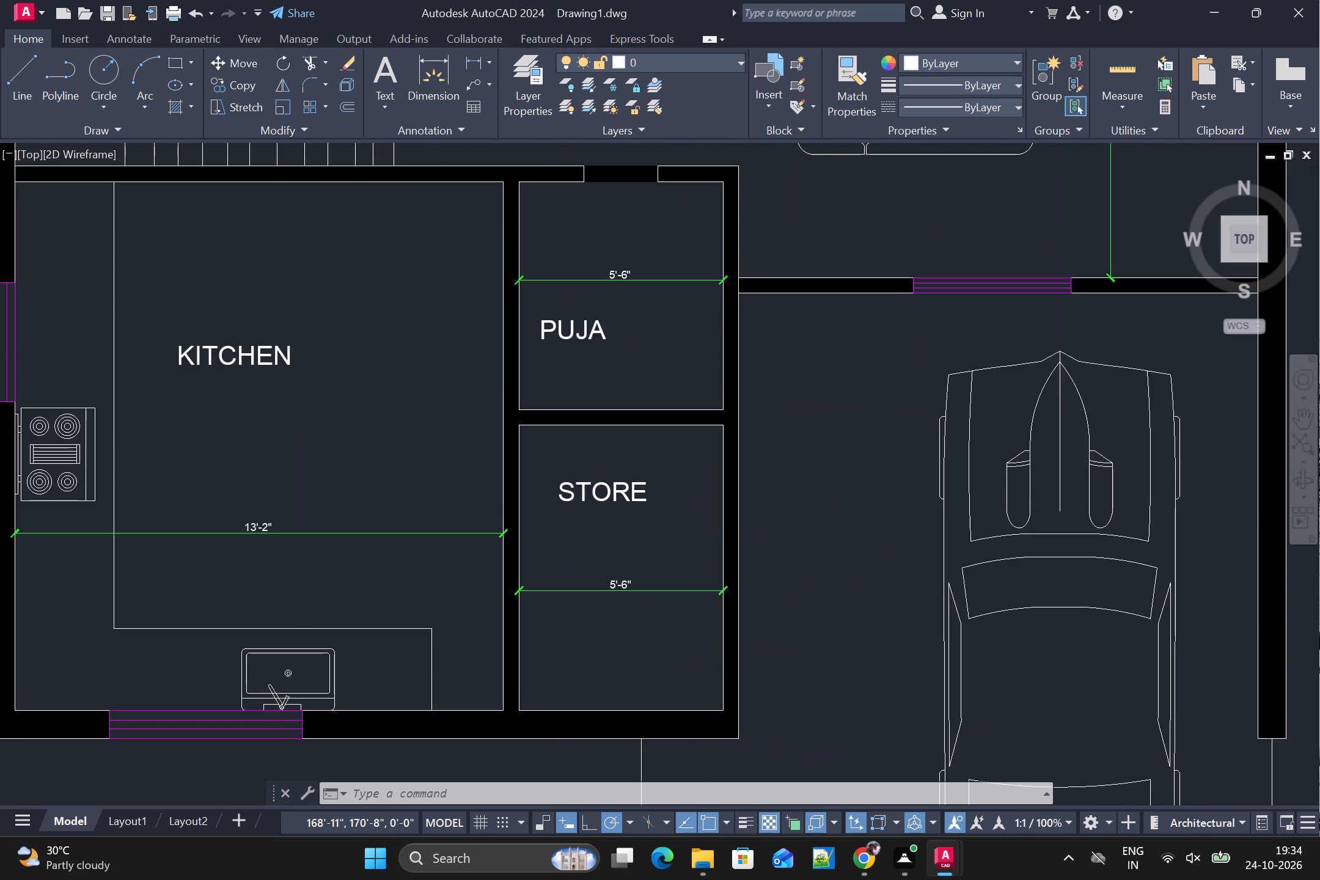
{"action": "scroll", "coordinate": [827, 493], "scroll_direction": "down", "scroll_amount": 1}
{"action": "middle_click_drag", "start_coordinate": [827, 493], "coordinate": [832, 766]}
{"action": "scroll", "coordinate": [793, 616], "scroll_direction": "up", "scroll_amount": 1}
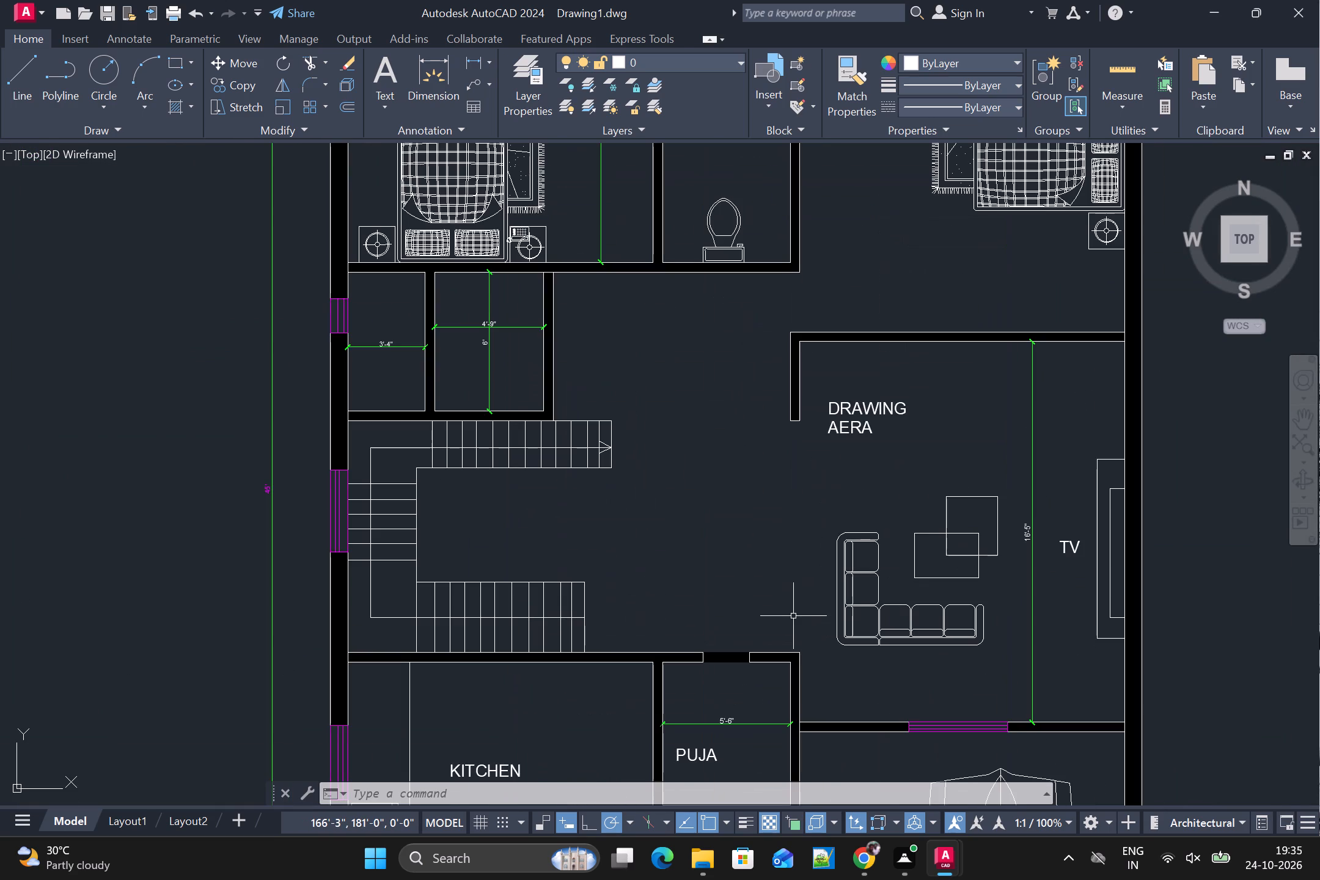
{"action": "scroll", "coordinate": [793, 616], "scroll_direction": "down", "scroll_amount": 1}
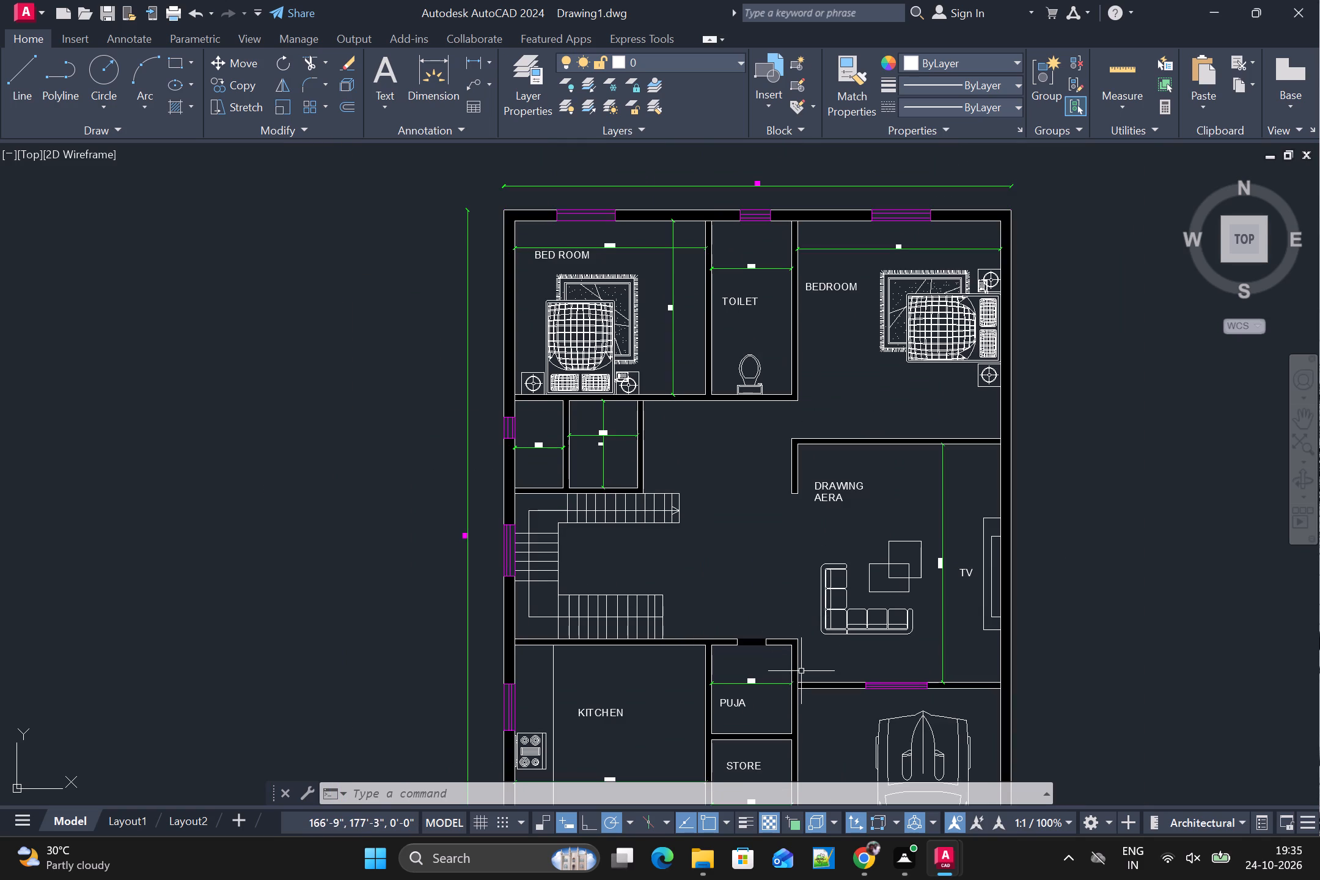
{"action": "scroll", "coordinate": [801, 676], "scroll_direction": "up", "scroll_amount": 1}
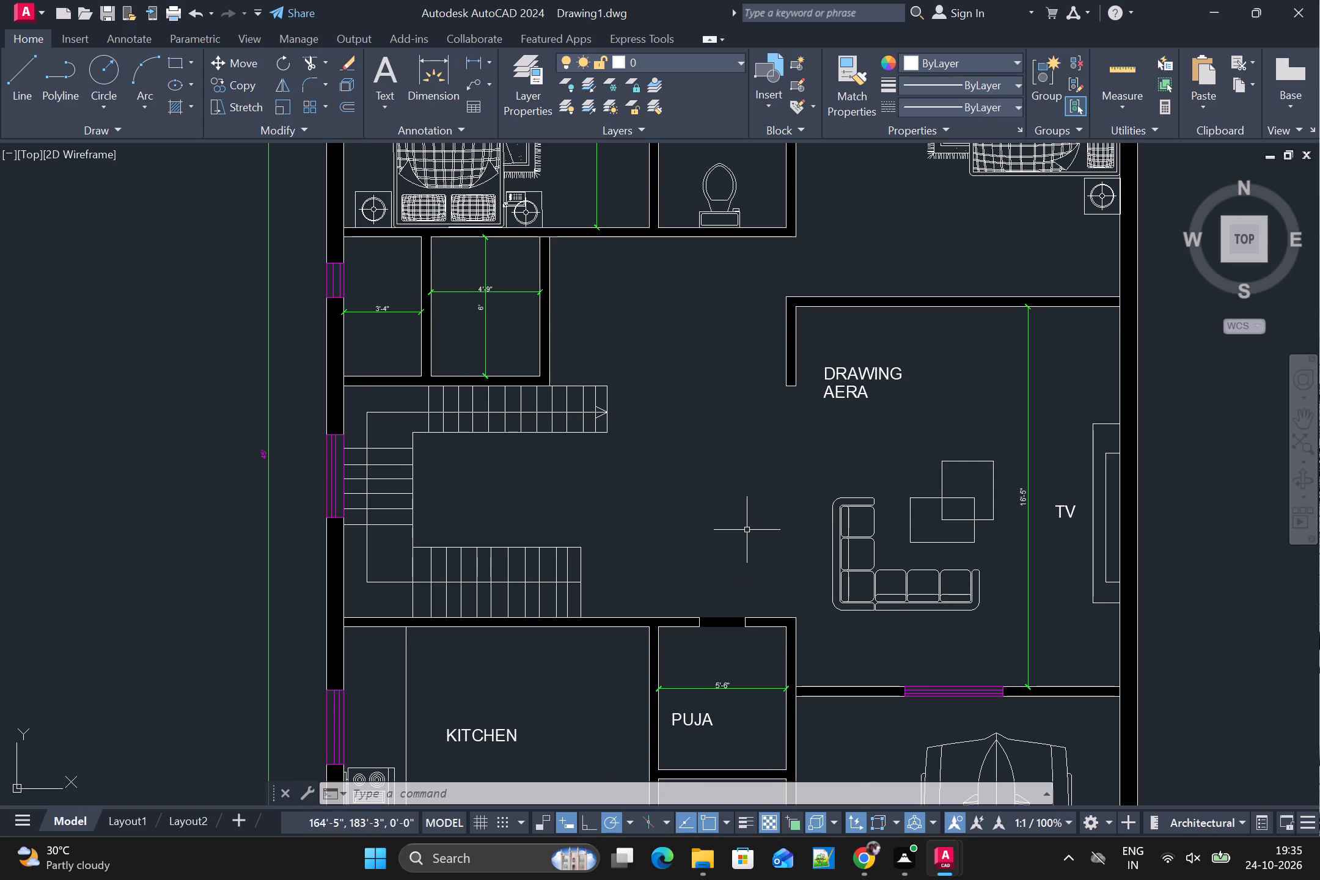
{"action": "scroll", "coordinate": [749, 532], "scroll_direction": "down", "scroll_amount": 1}
{"action": "scroll", "coordinate": [749, 532], "scroll_direction": "up", "scroll_amount": 1}
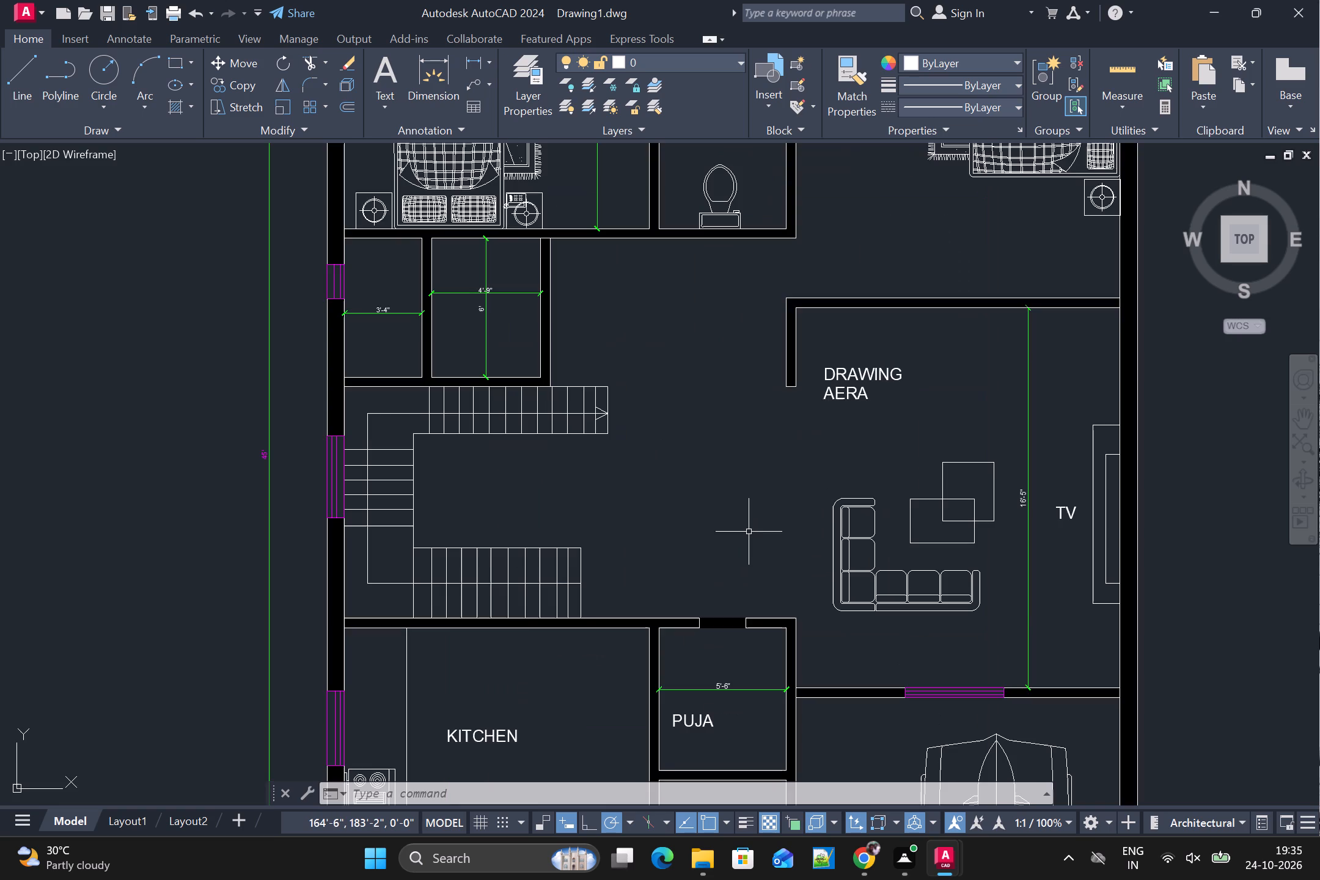
{"action": "scroll", "coordinate": [749, 532], "scroll_direction": "down", "scroll_amount": 1}
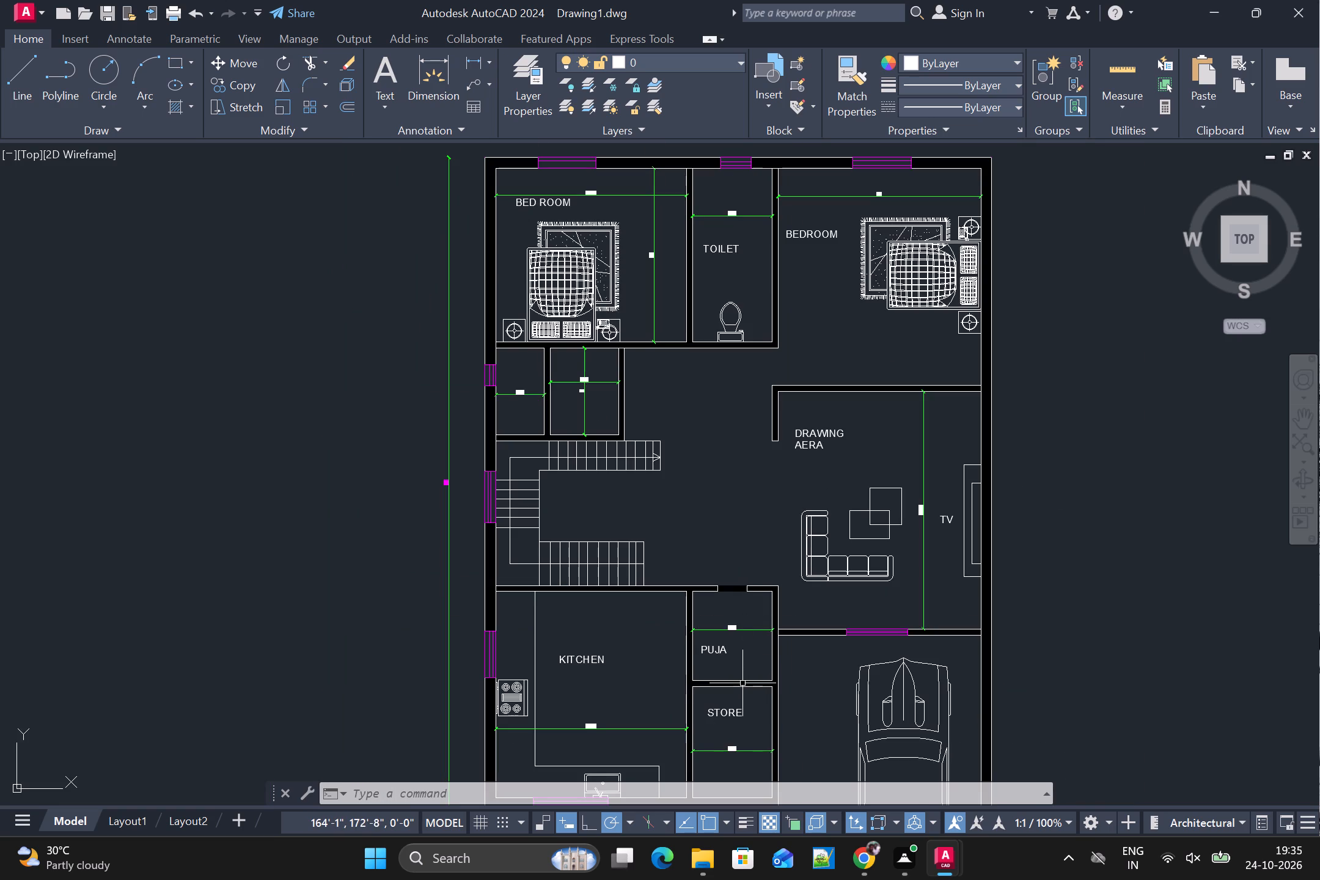
{"action": "scroll", "coordinate": [732, 729], "scroll_direction": "down", "scroll_amount": 1}
{"action": "scroll", "coordinate": [763, 704], "scroll_direction": "up", "scroll_amount": 1}
Draw two short lines across the wall between the kitchen and the store, near the store's north end, marking a door opening.
{"action": "middle_click_drag", "start_coordinate": [769, 692], "coordinate": [824, 538]}
{"action": "scroll", "coordinate": [793, 569], "scroll_direction": "up", "scroll_amount": 1}
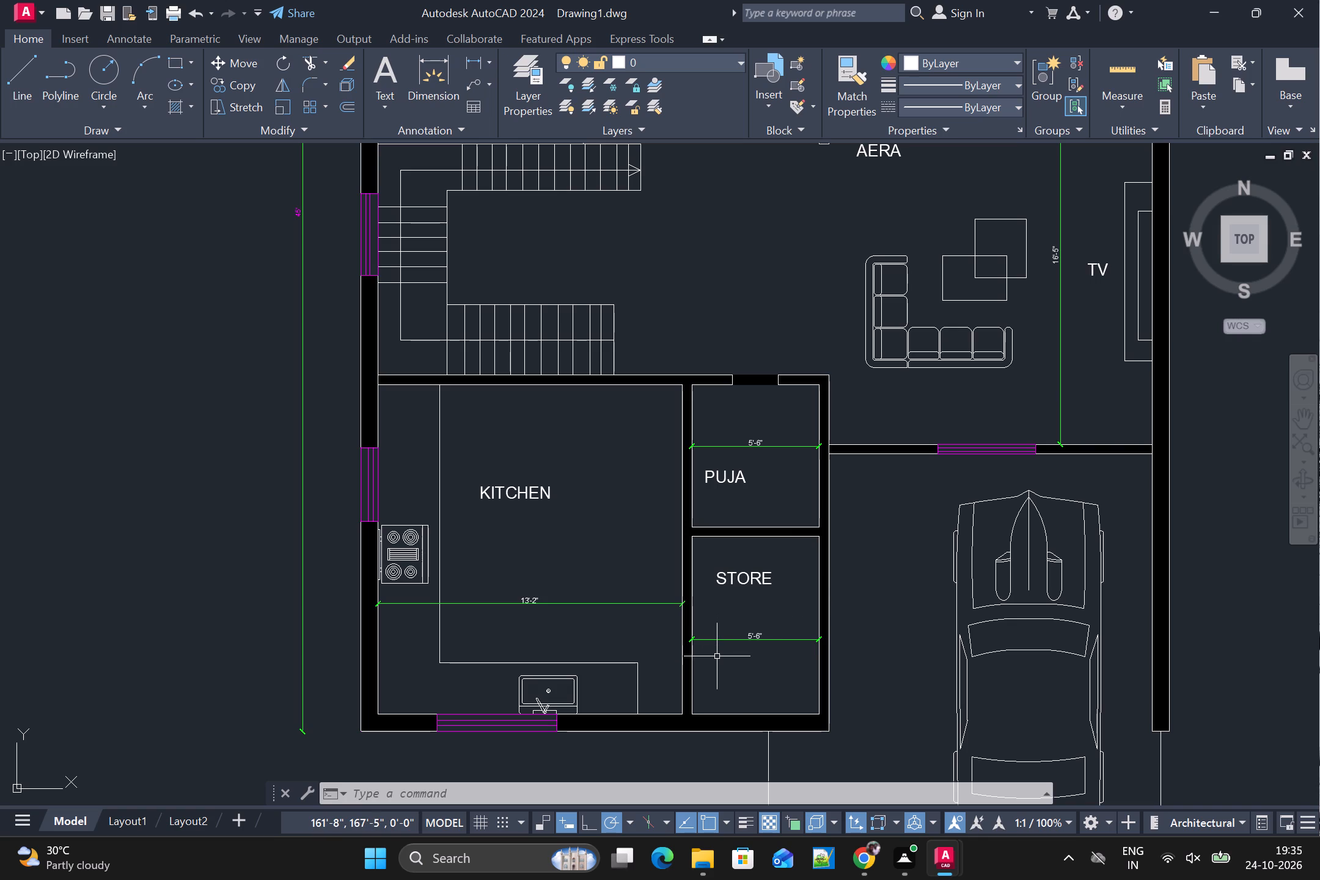
{"action": "scroll", "coordinate": [705, 613], "scroll_direction": "up", "scroll_amount": 1}
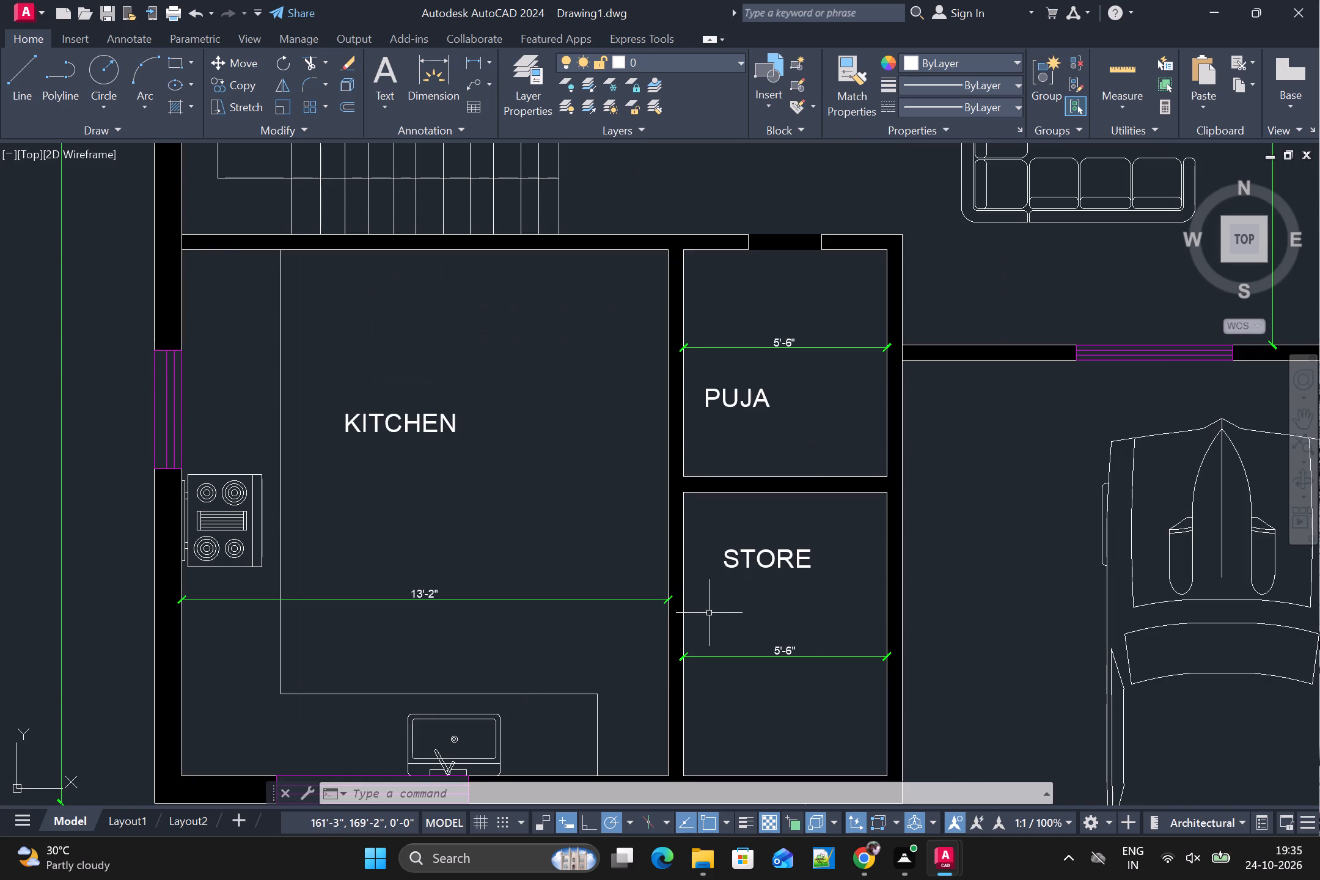
{"action": "type", "text": "L"}
{"action": "key", "text": "space"}
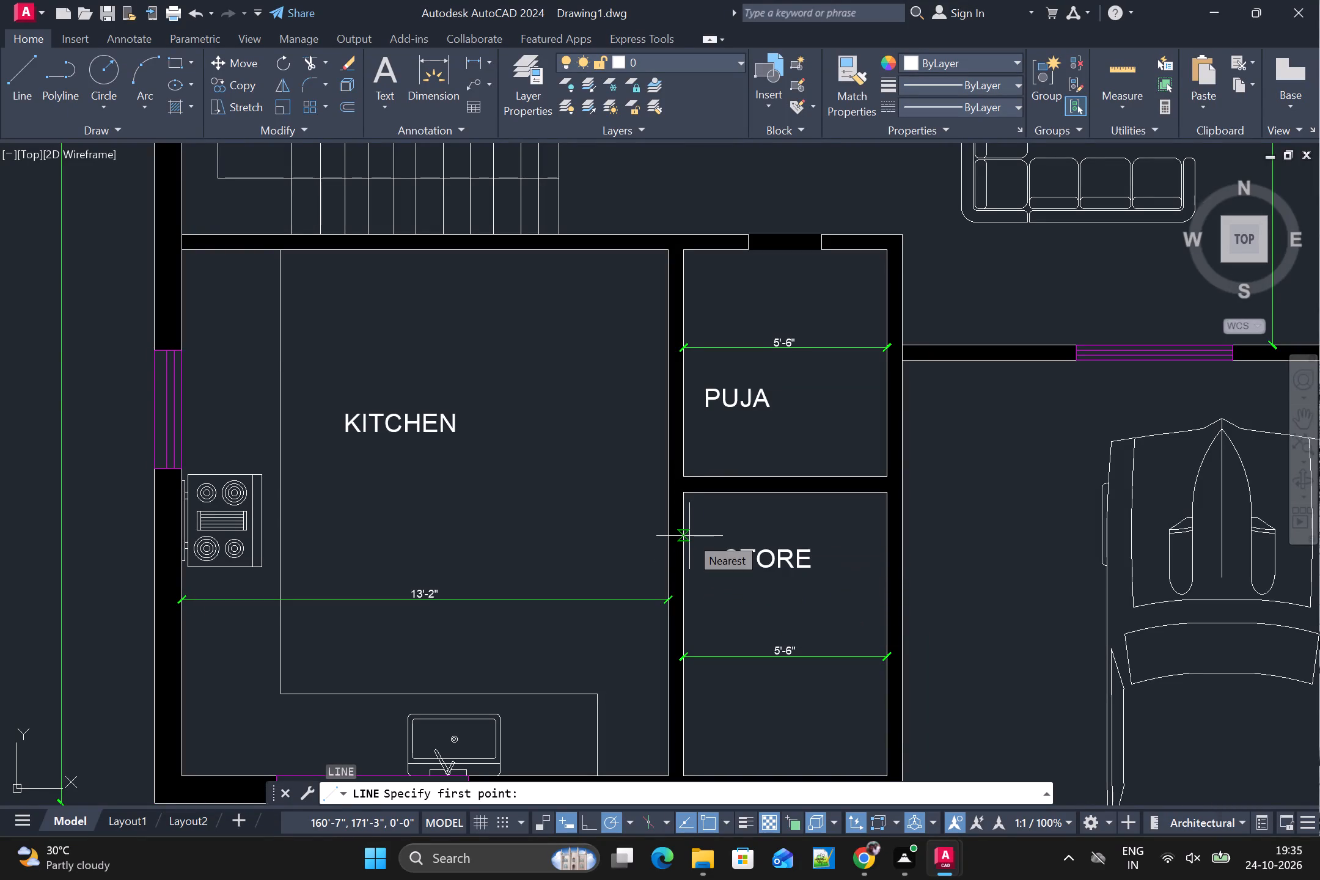
{"action": "scroll", "coordinate": [689, 536], "scroll_direction": "up", "scroll_amount": 1}
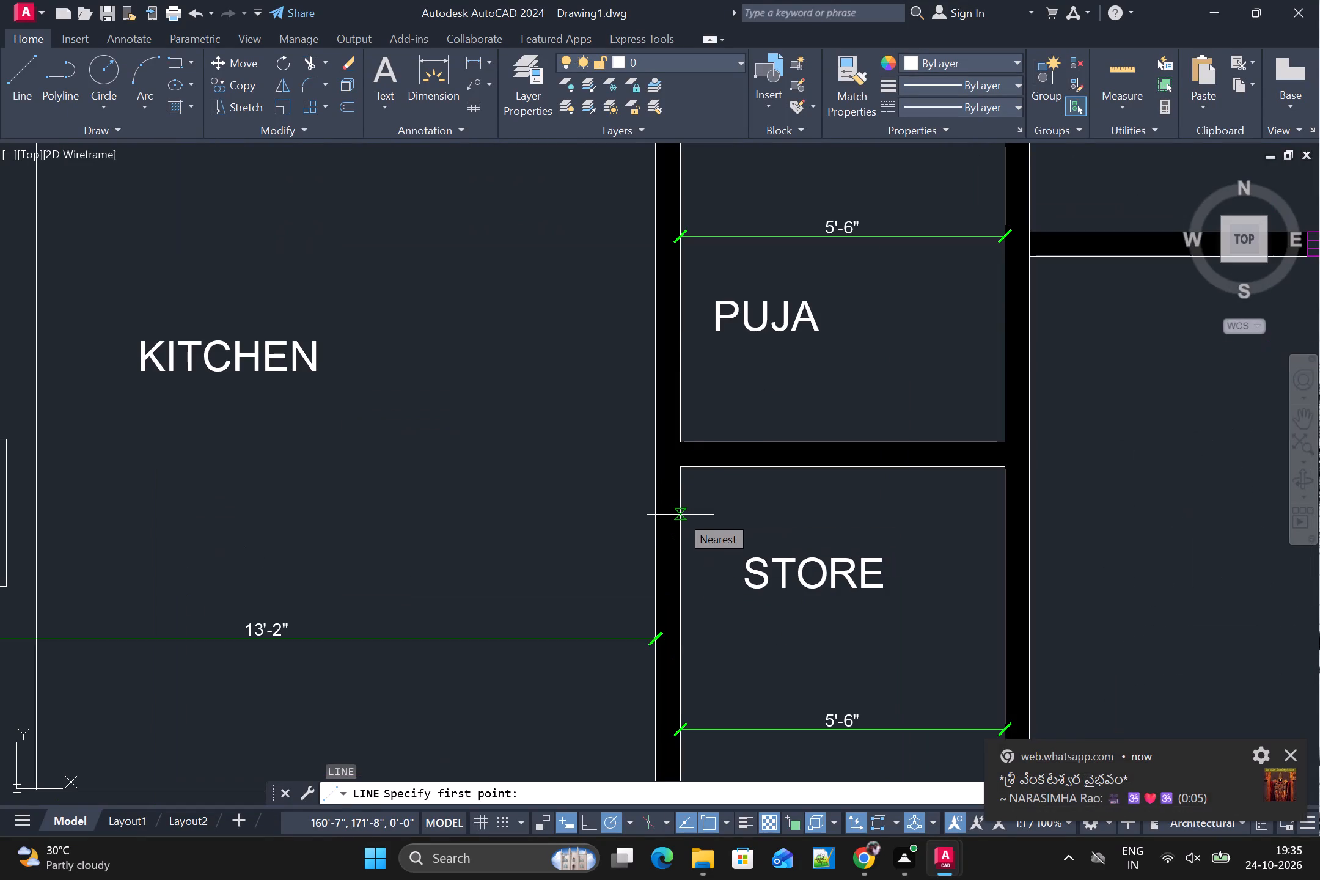
{"action": "left_click", "coordinate": [680, 515]}
{"action": "left_click", "coordinate": [653, 518]}
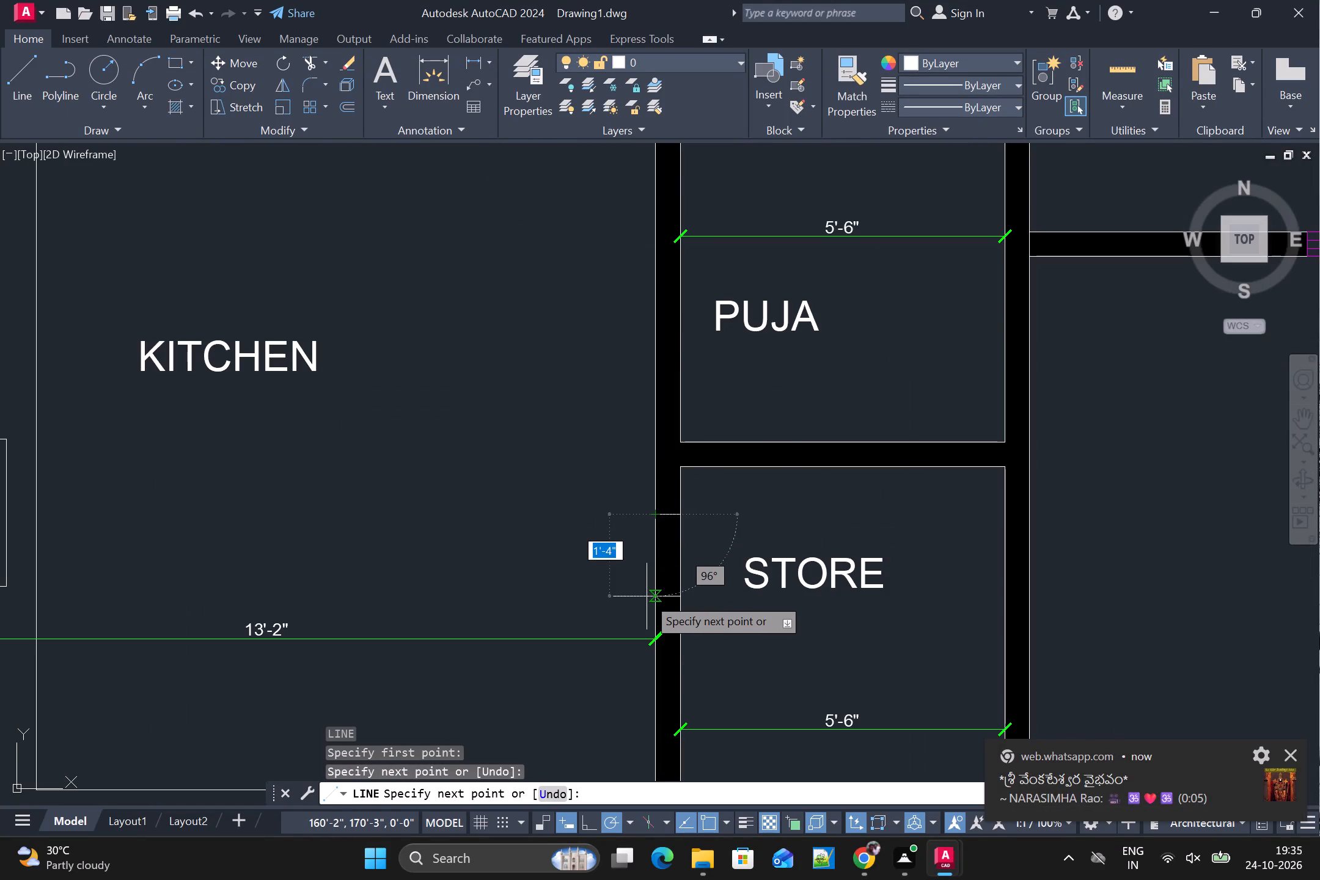
{"action": "key", "text": "space"}
{"action": "key", "text": "space"}
{"action": "left_click", "coordinate": [684, 589]}
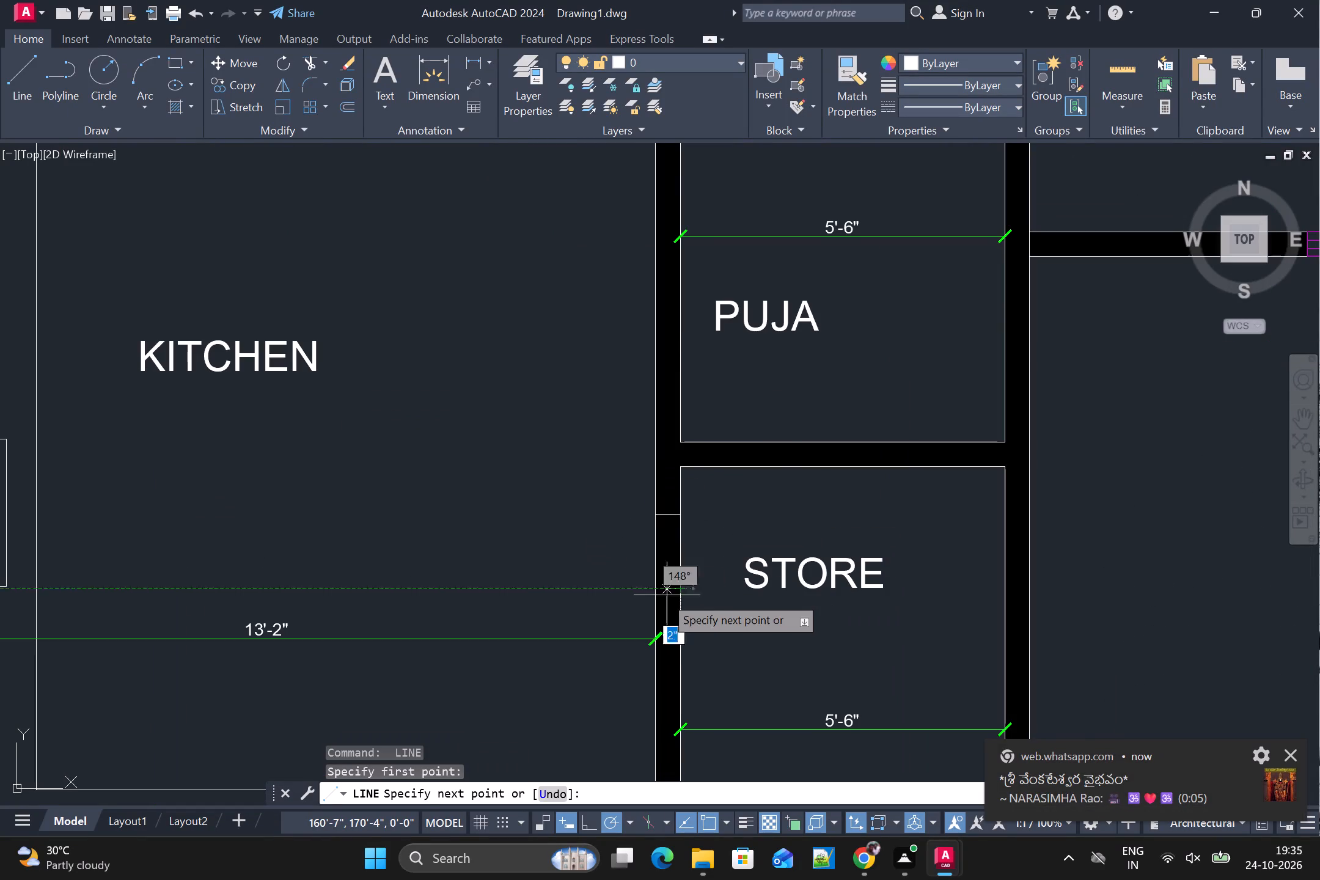
{"action": "left_click", "coordinate": [654, 592]}
{"action": "key", "text": "space"}
Draw two short lines about 1'-9" apart across the wall between the northwest bedroom and the toilet, marking a door opening.
{"action": "scroll", "coordinate": [726, 627], "scroll_direction": "down", "scroll_amount": 1}
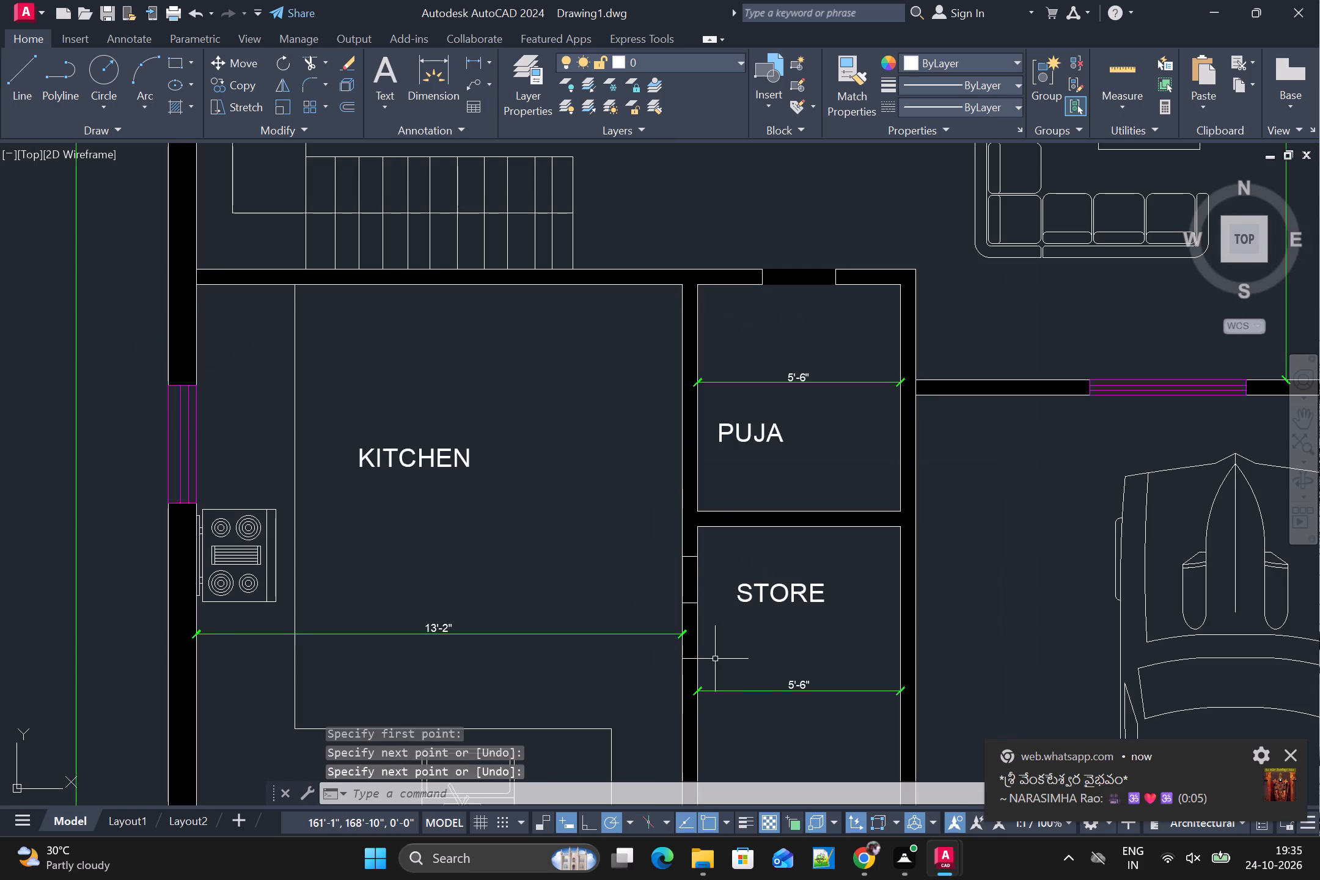
{"action": "scroll", "coordinate": [714, 660], "scroll_direction": "down", "scroll_amount": 1}
{"action": "middle_click_drag", "start_coordinate": [743, 529], "coordinate": [622, 790]}
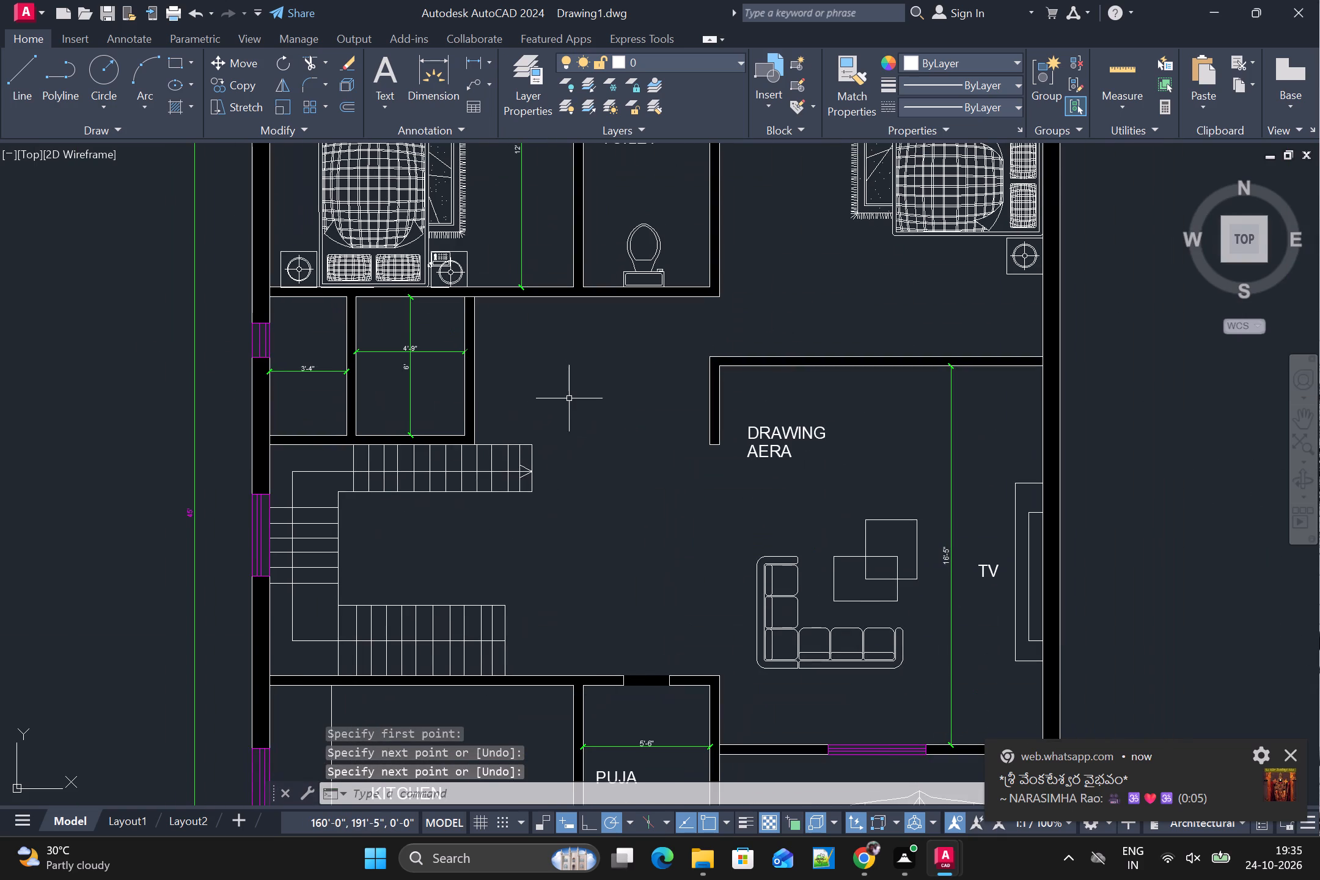
{"action": "key", "text": "space"}
{"action": "middle_click_drag", "start_coordinate": [578, 271], "coordinate": [552, 557]}
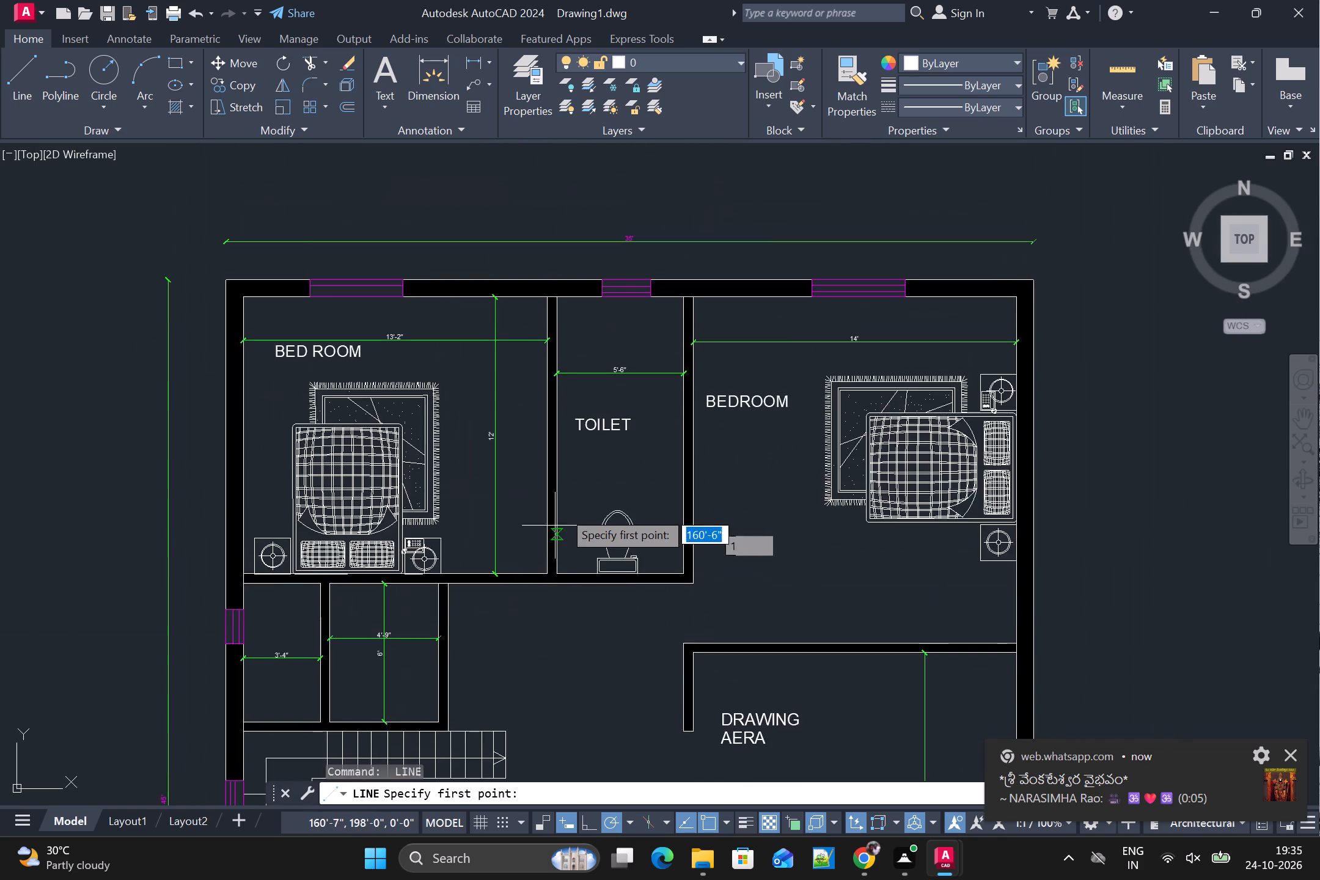
{"action": "scroll", "coordinate": [565, 498], "scroll_direction": "up", "scroll_amount": 1}
{"action": "left_click", "coordinate": [553, 422]}
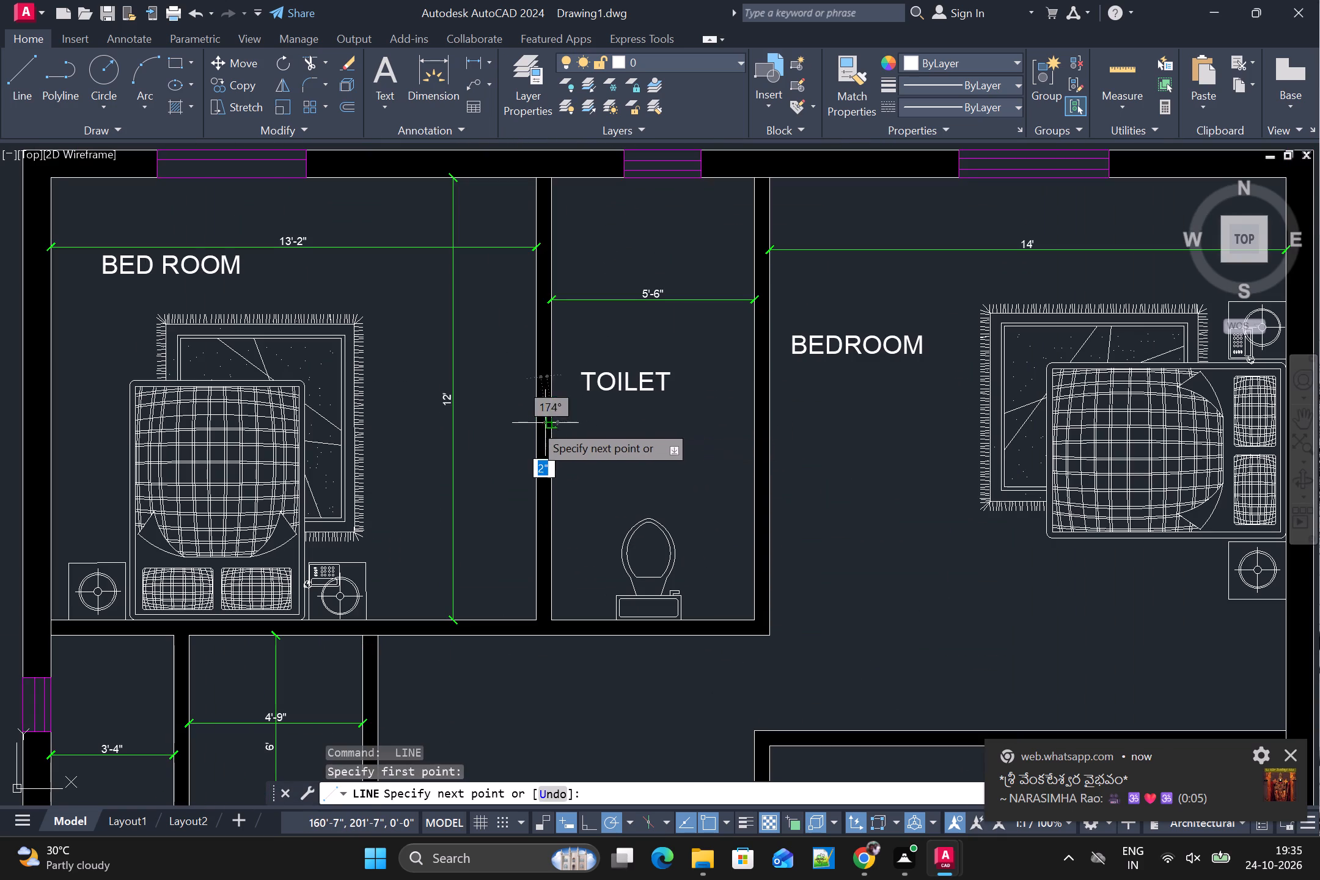
{"action": "left_click", "coordinate": [542, 423]}
{"action": "key", "text": "space"}
{"action": "key", "text": "space"}
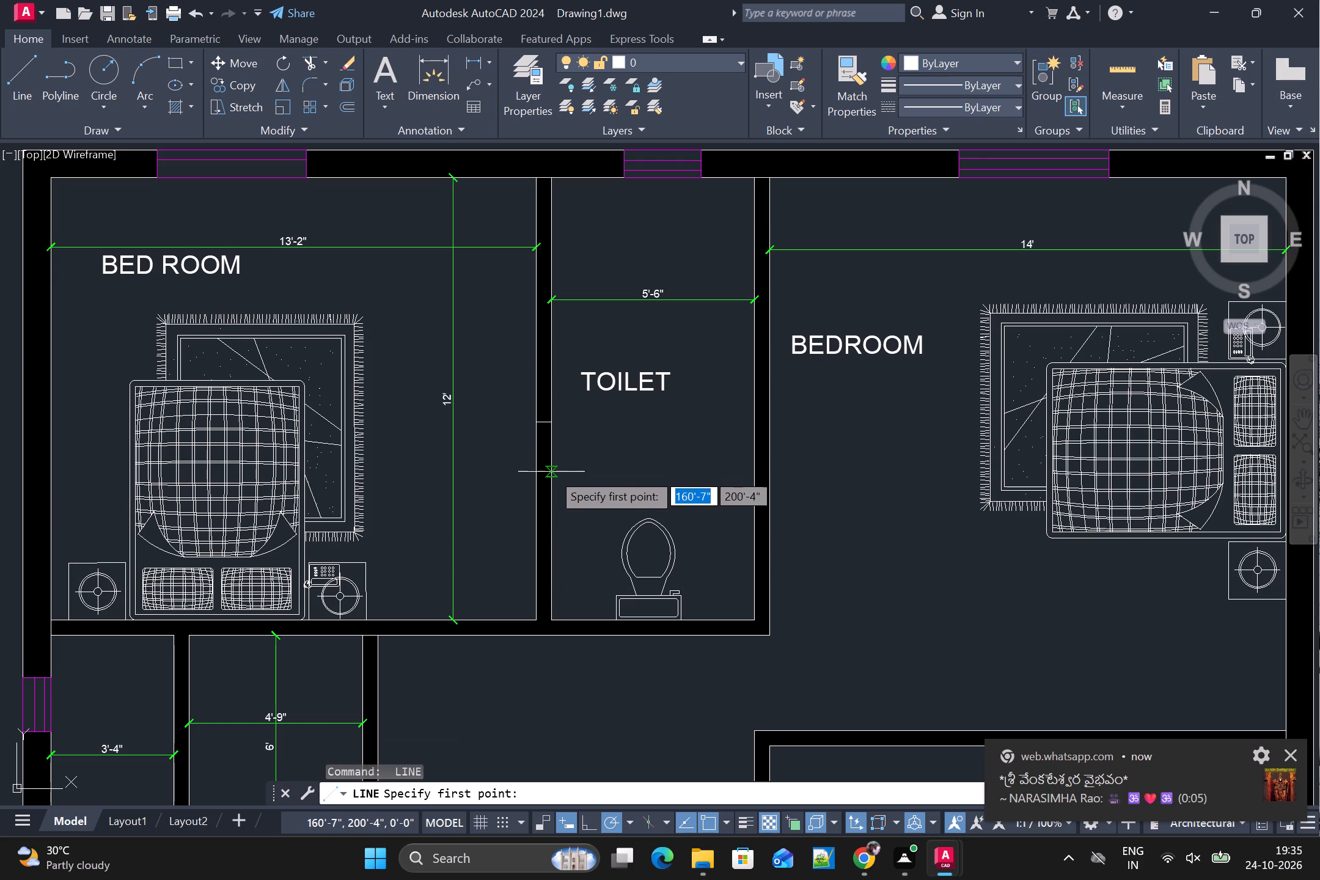
{"action": "left_click", "coordinate": [553, 488]}
{"action": "left_click", "coordinate": [540, 488]}
{"action": "key", "text": "space"}
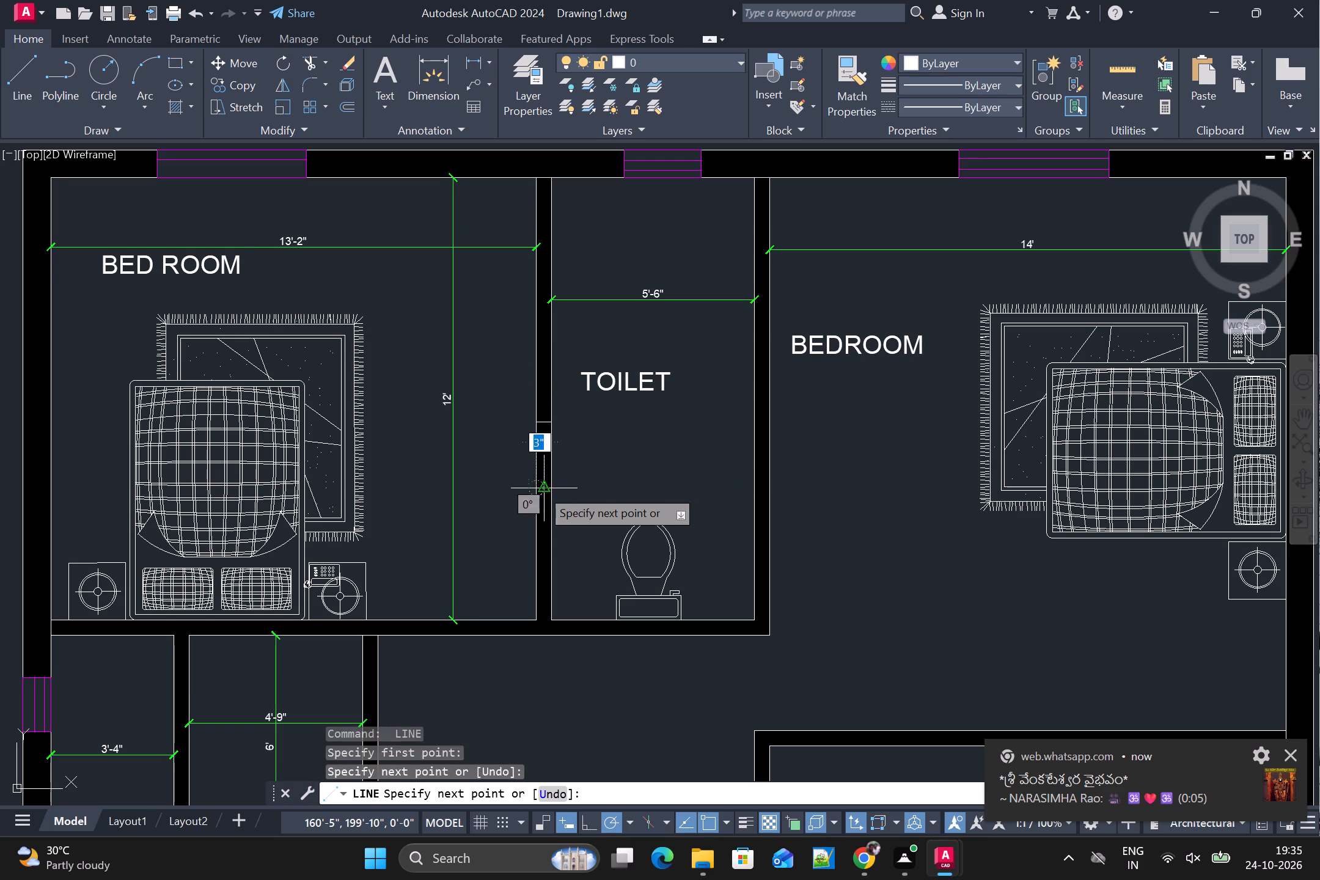
Examine the whole floor plan, including the bedrooms, toilet, staircase, drawing area, kitchen, store and car parking, for remaining door openings.
{"action": "scroll", "coordinate": [585, 522], "scroll_direction": "down", "scroll_amount": 1}
{"action": "middle_click_drag", "start_coordinate": [519, 687], "coordinate": [650, 529]}
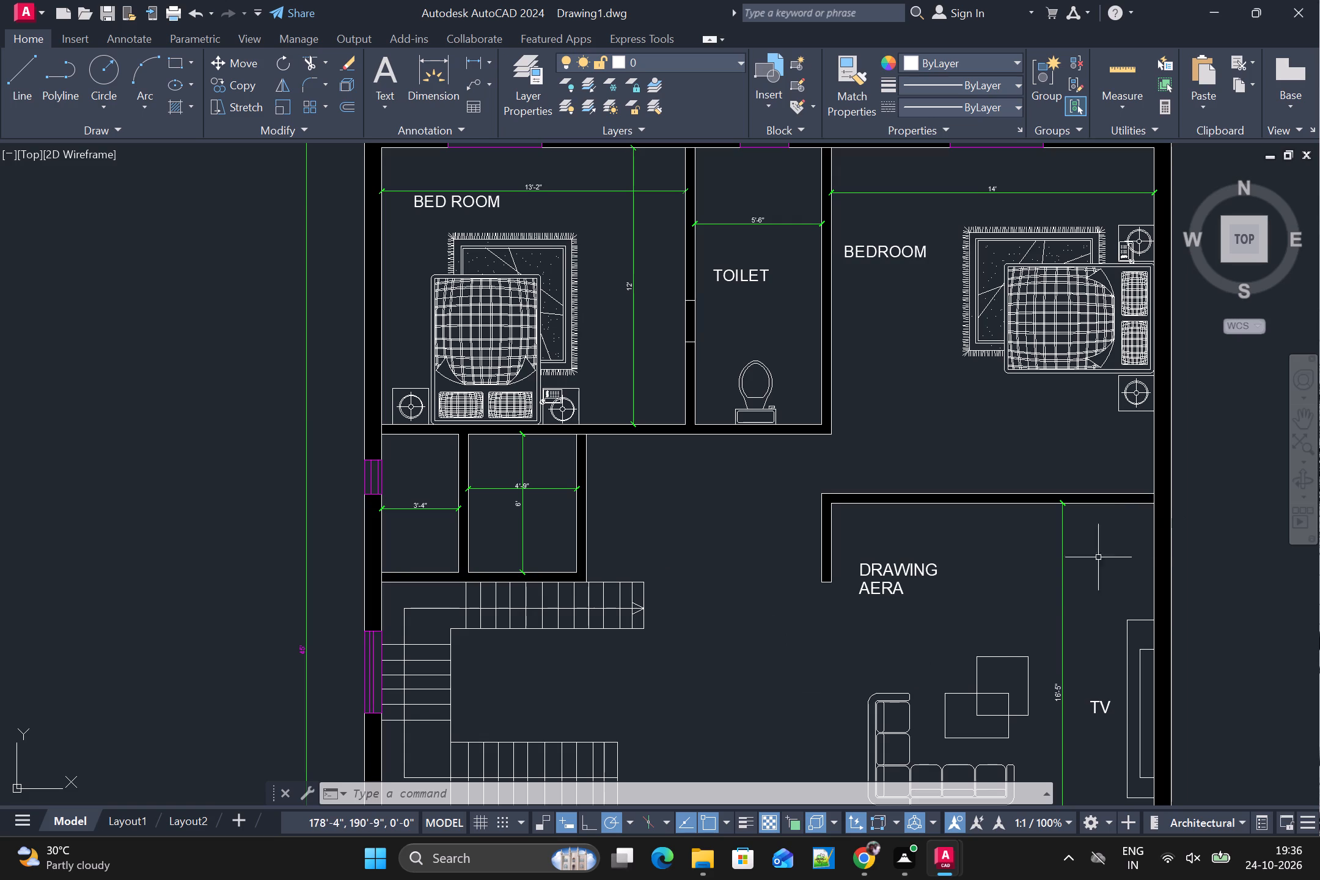
{"action": "scroll", "coordinate": [1043, 559], "scroll_direction": "down", "scroll_amount": 1}
{"action": "middle_click_drag", "start_coordinate": [1049, 480], "coordinate": [1093, 394]}
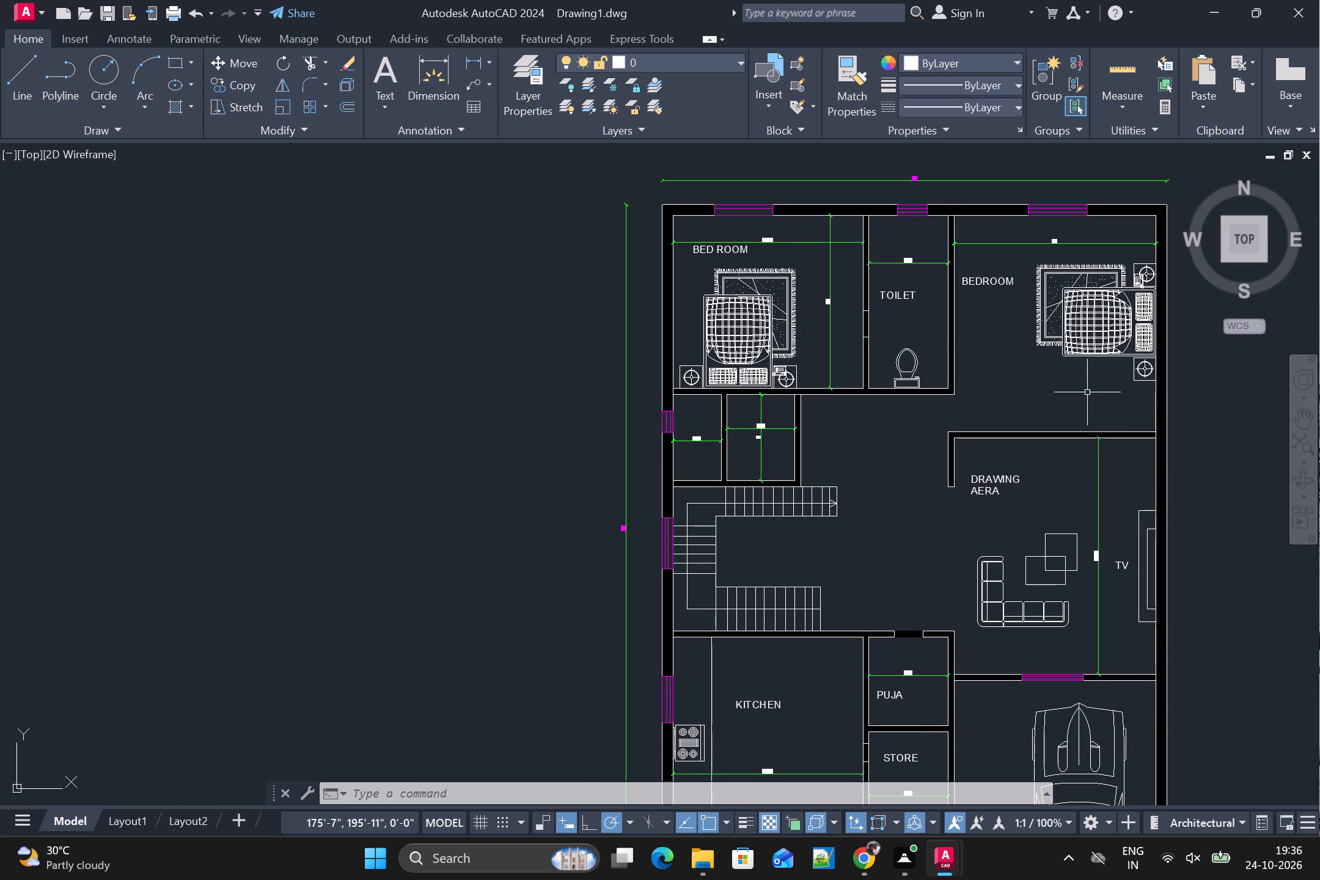
{"action": "scroll", "coordinate": [1087, 392], "scroll_direction": "down", "scroll_amount": 1}
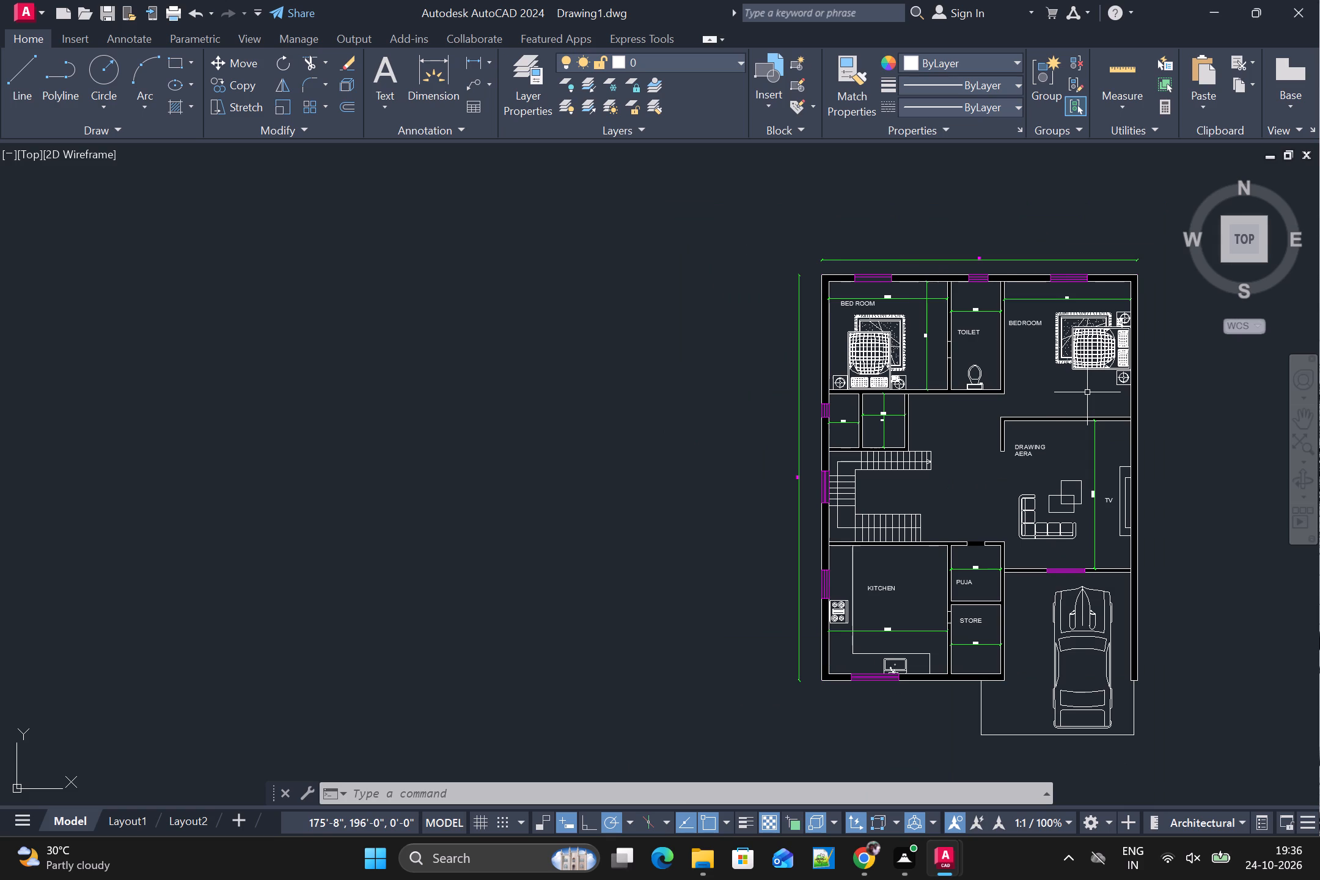
{"action": "scroll", "coordinate": [1002, 427], "scroll_direction": "up", "scroll_amount": 1}
{"action": "scroll", "coordinate": [1002, 427], "scroll_direction": "down", "scroll_amount": 1}
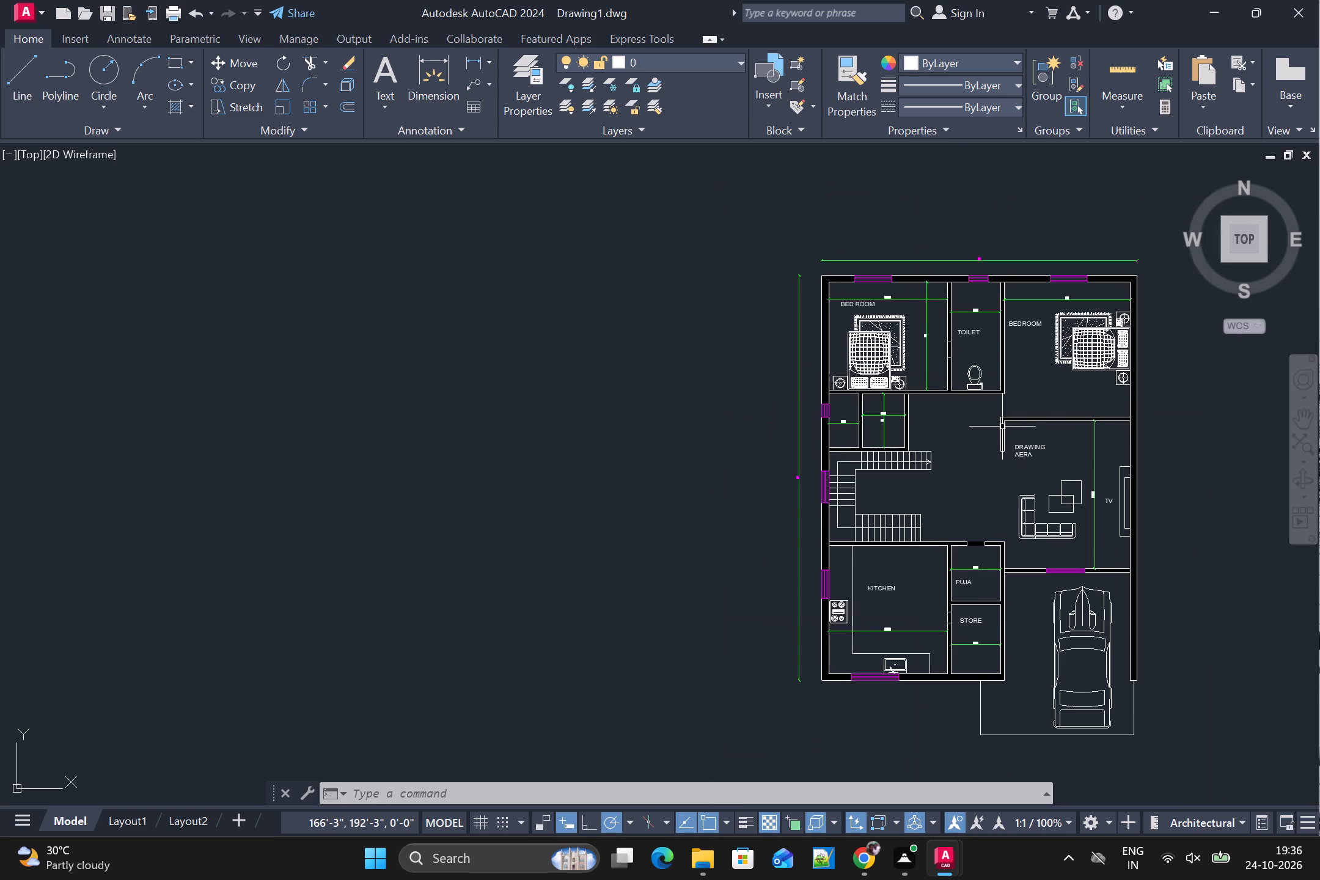
{"action": "middle_click_drag", "start_coordinate": [968, 451], "coordinate": [895, 425]}
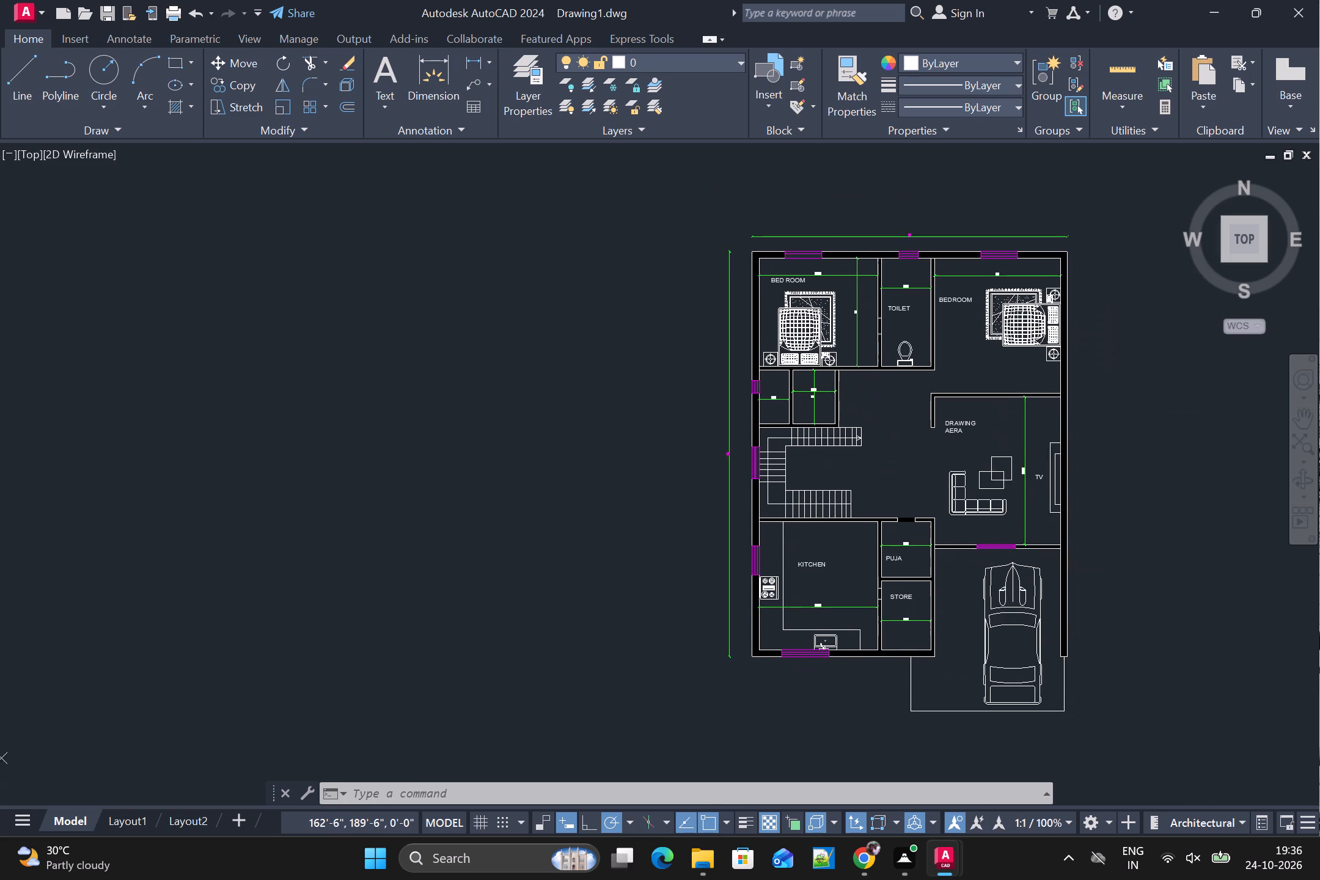
{"action": "middle_click_drag", "start_coordinate": [895, 425], "coordinate": [882, 418]}
{"action": "scroll", "coordinate": [886, 415], "scroll_direction": "up", "scroll_amount": 1}
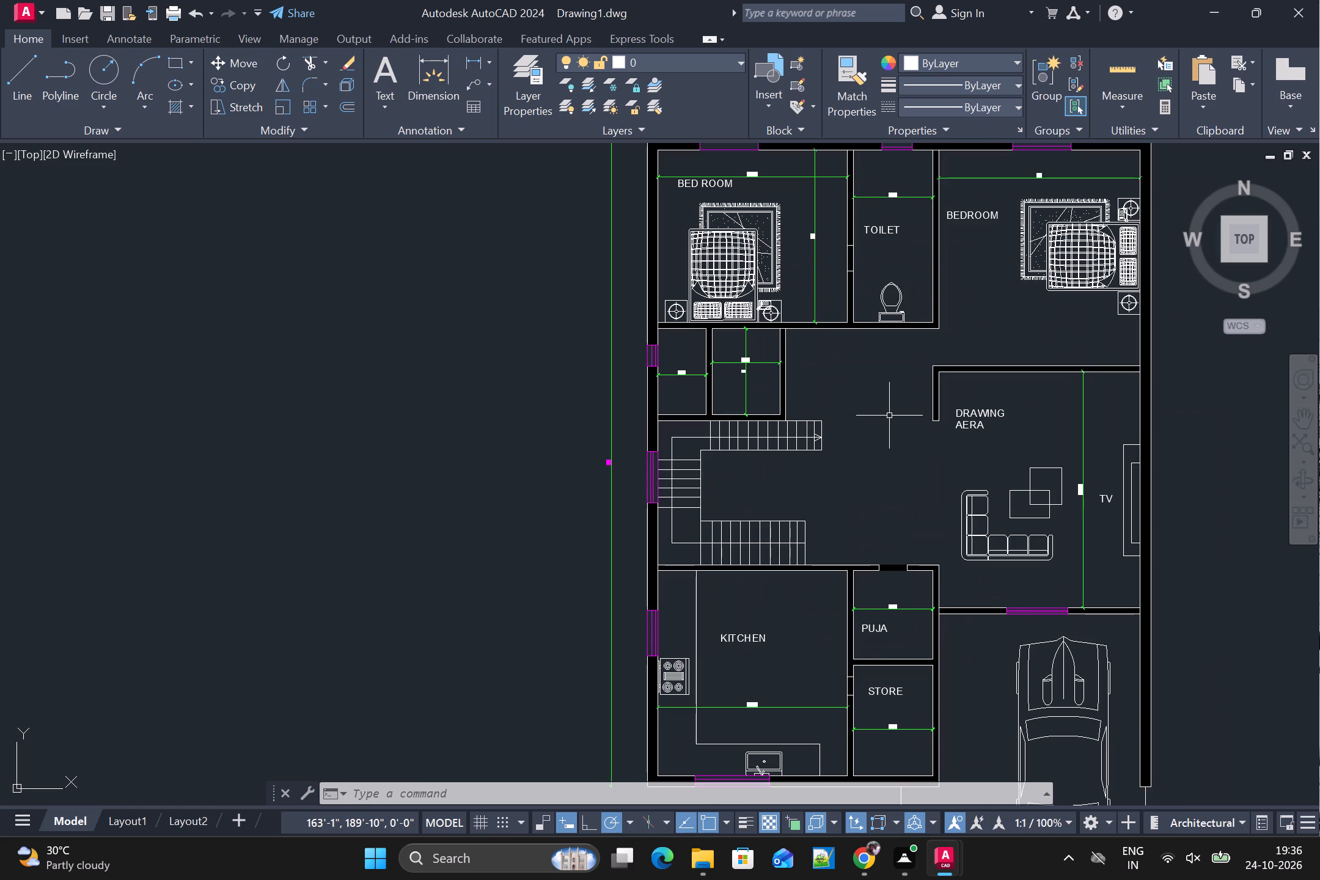
{"action": "scroll", "coordinate": [889, 416], "scroll_direction": "down", "scroll_amount": 1}
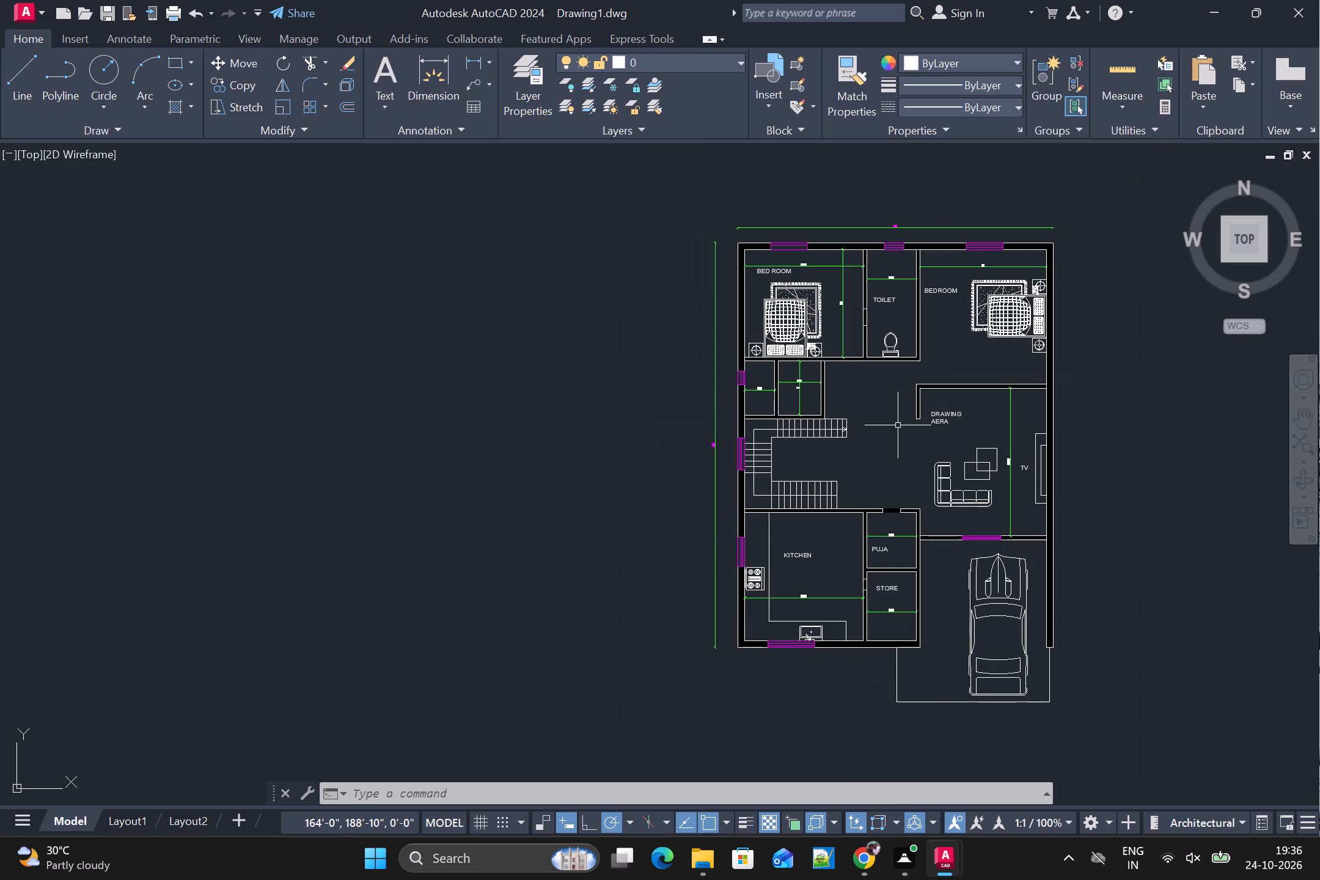
Switch to the Fuji window.
{"action": "key", "text": "alt+Tab"}
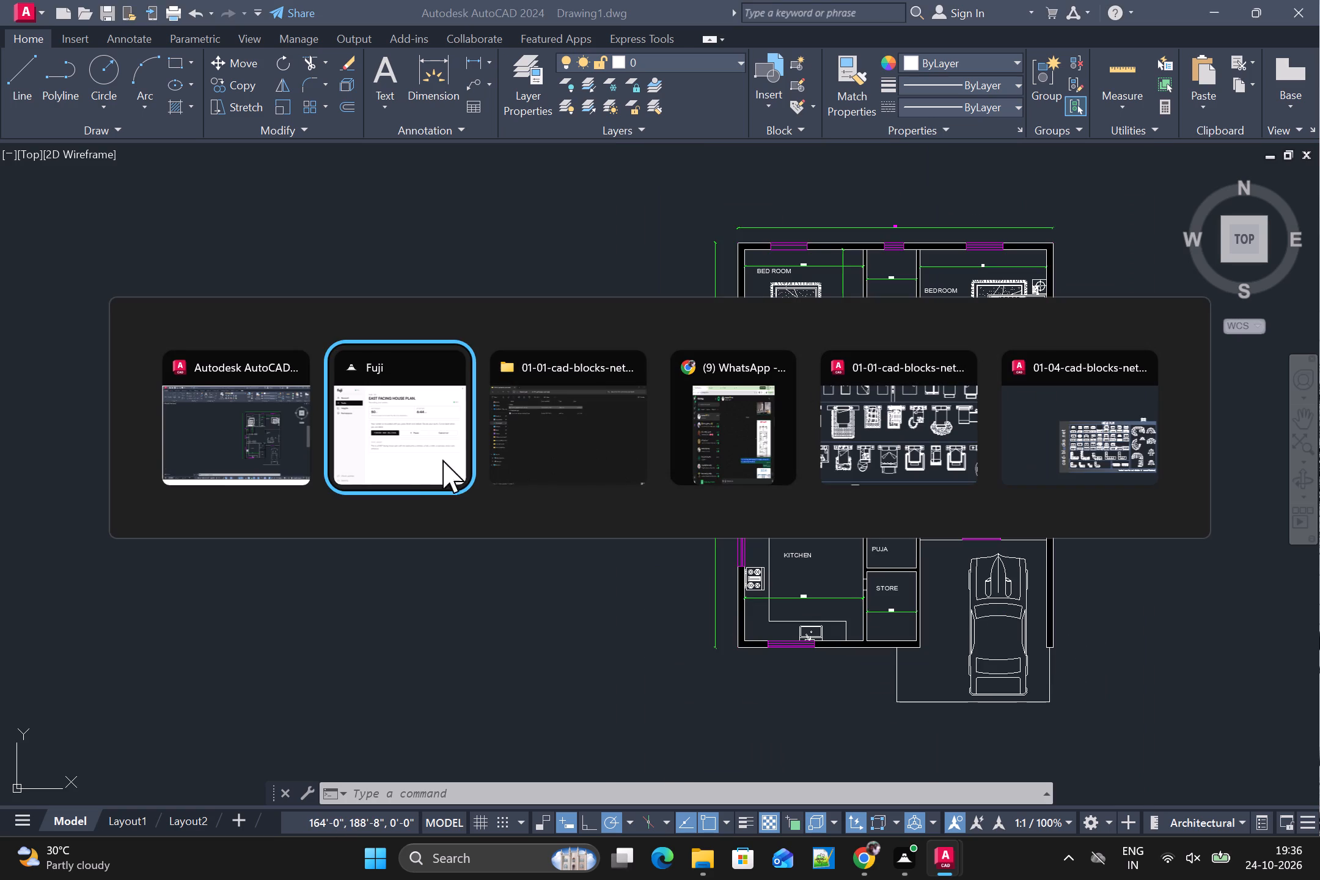
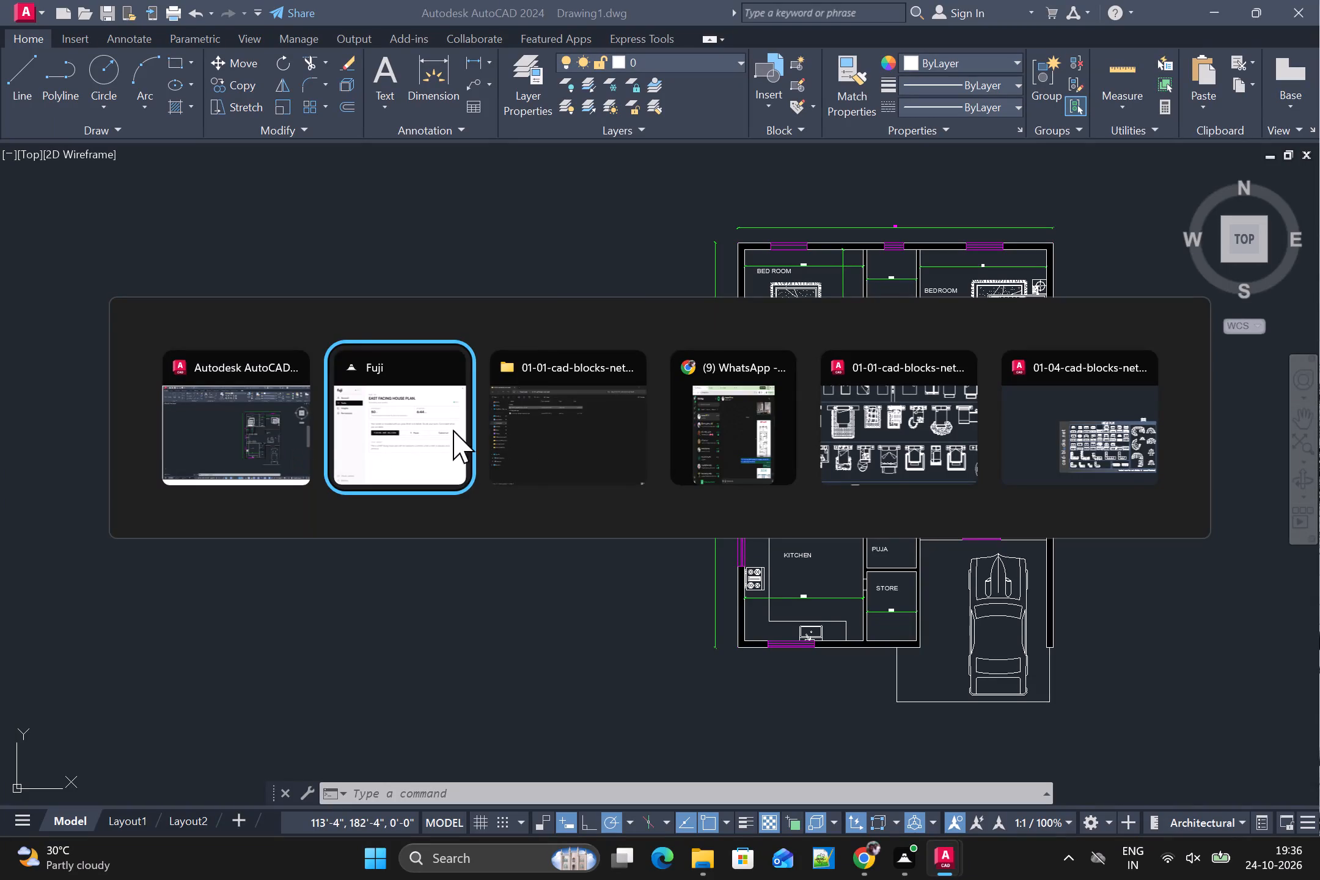
Switch to the AutoCAD drawing and look over the floor plan's rooms, walls and openings.
{"action": "left_click", "coordinate": [279, 423], "text": "alt"}
{"action": "scroll", "coordinate": [818, 466], "scroll_direction": "down", "scroll_amount": 1}
{"action": "middle_click_drag", "start_coordinate": [816, 447], "coordinate": [804, 446]}
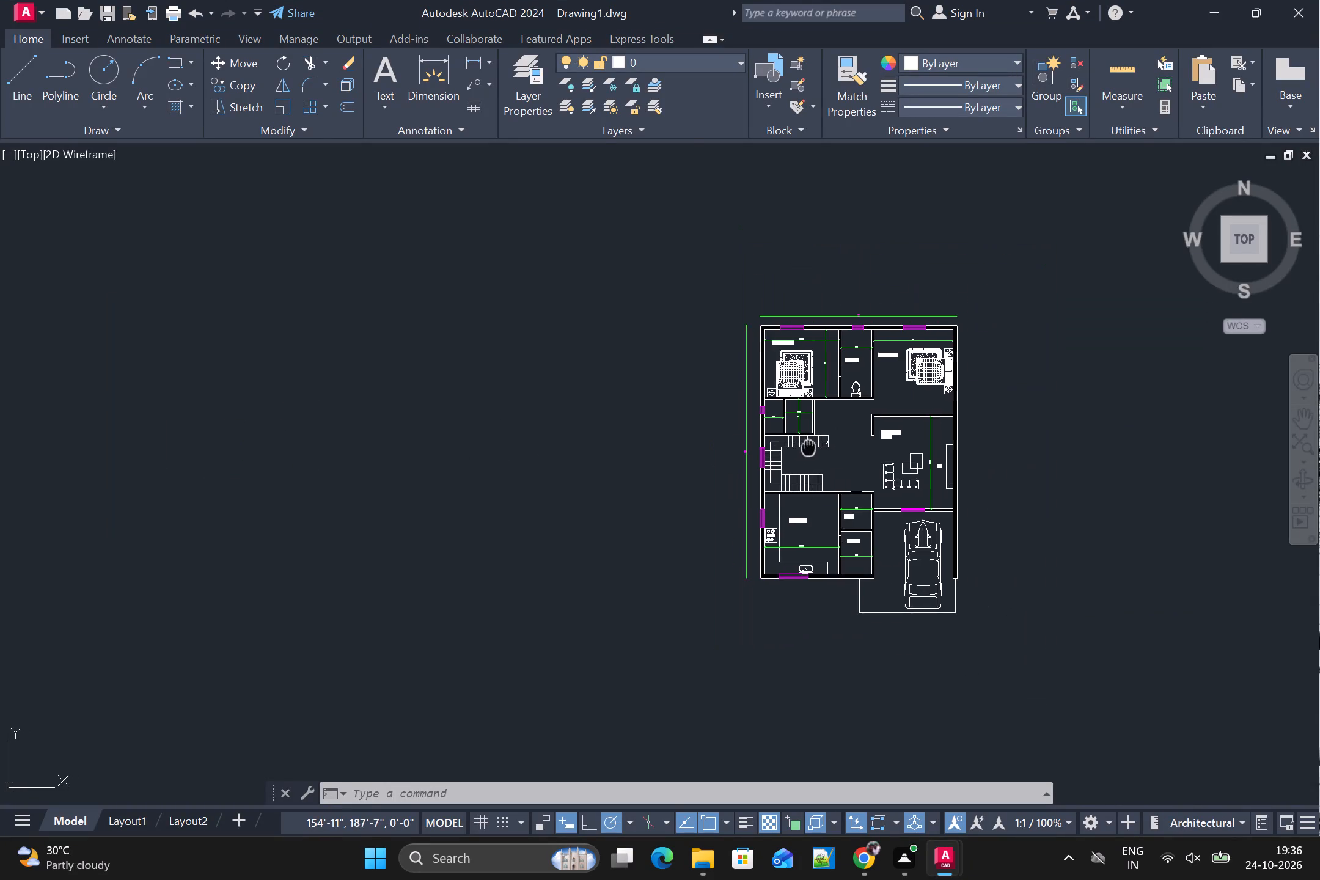
{"action": "middle_click_drag", "start_coordinate": [804, 446], "coordinate": [757, 435]}
{"action": "scroll", "coordinate": [743, 427], "scroll_direction": "up", "scroll_amount": 2}
{"action": "scroll", "coordinate": [798, 433], "scroll_direction": "down", "scroll_amount": 1}
{"action": "middle_click_drag", "start_coordinate": [848, 435], "coordinate": [802, 425]}
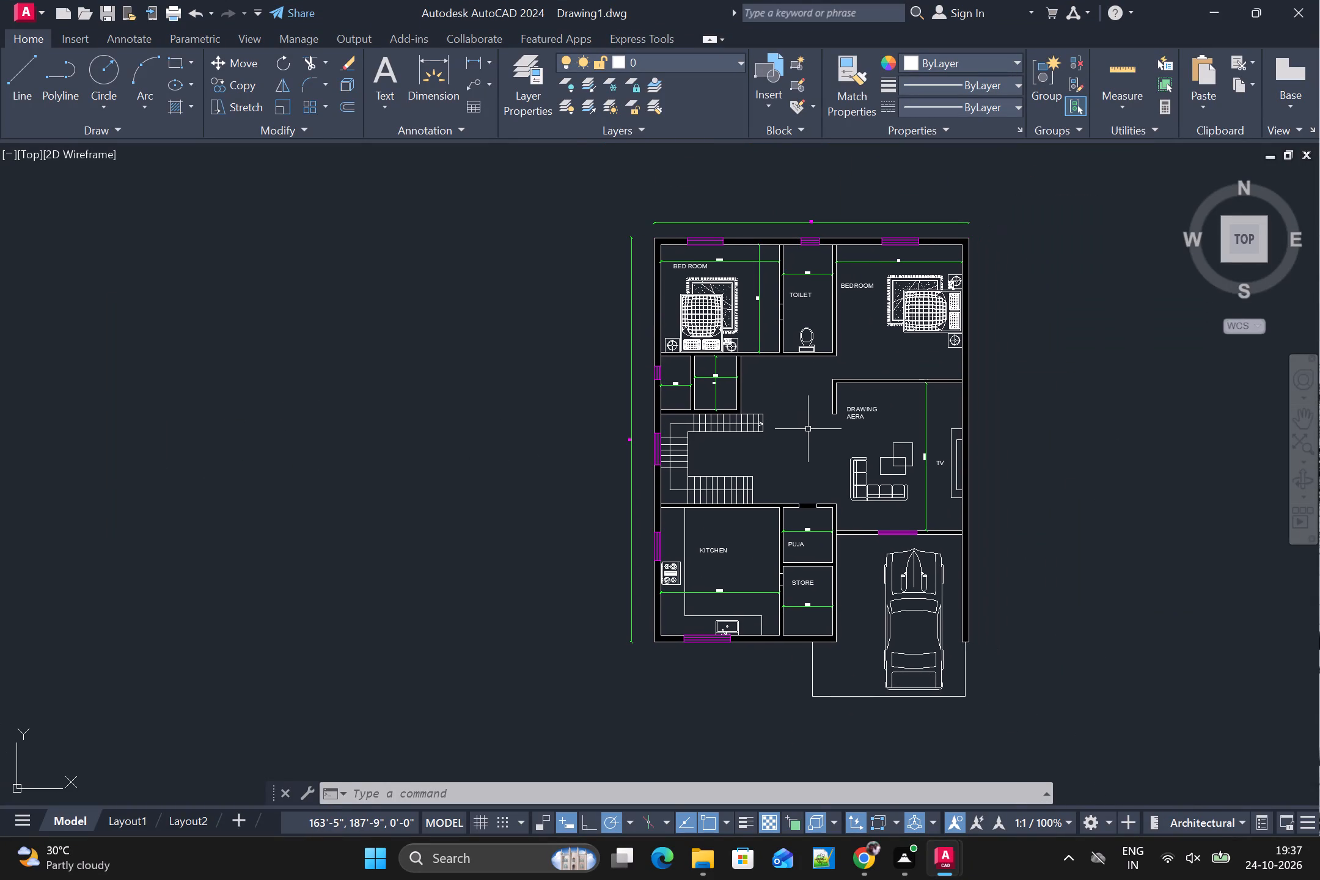
{"action": "scroll", "coordinate": [798, 451], "scroll_direction": "up", "scroll_amount": 1}
{"action": "middle_click_drag", "start_coordinate": [815, 453], "coordinate": [787, 456]}
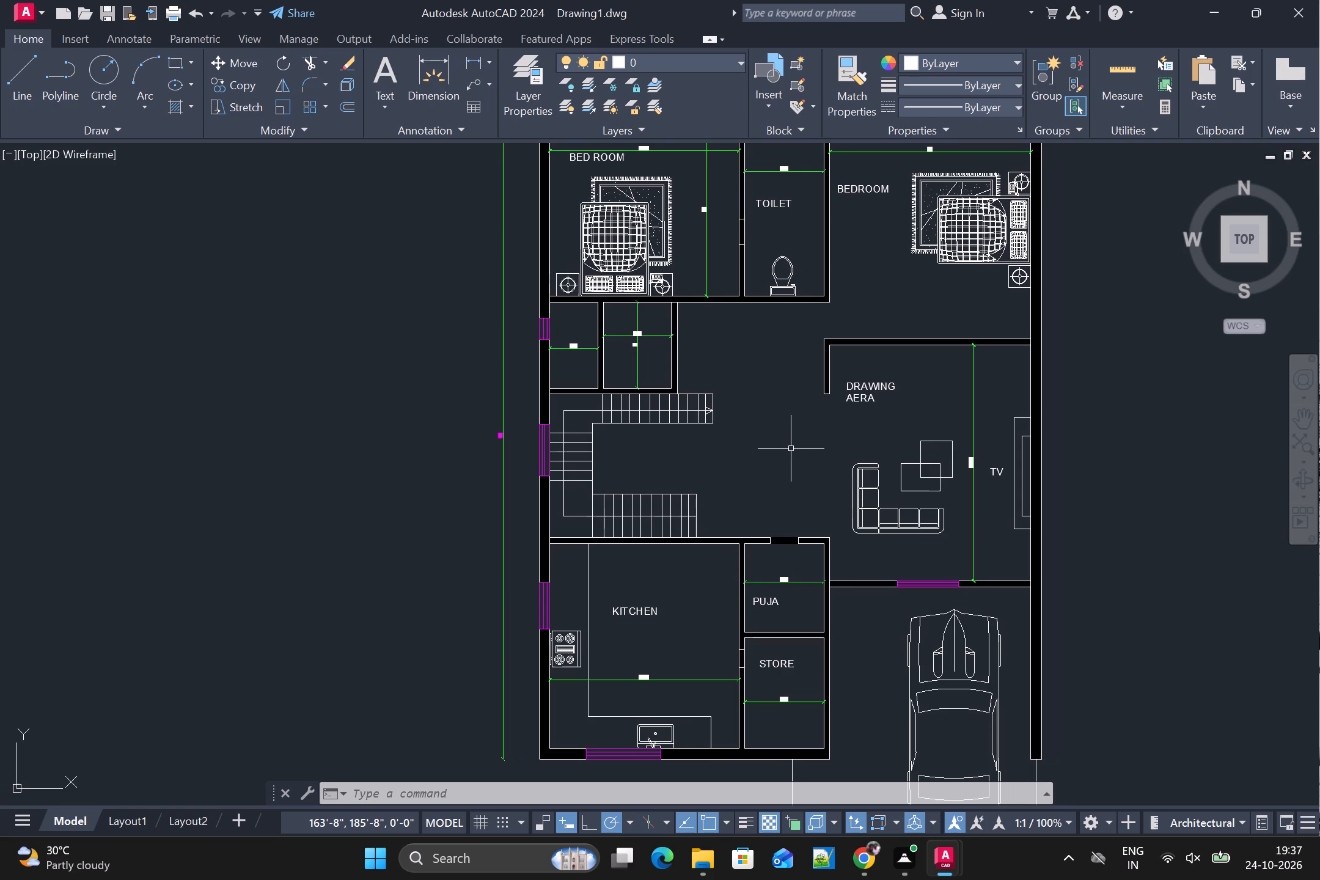
{"action": "scroll", "coordinate": [788, 461], "scroll_direction": "down", "scroll_amount": 1}
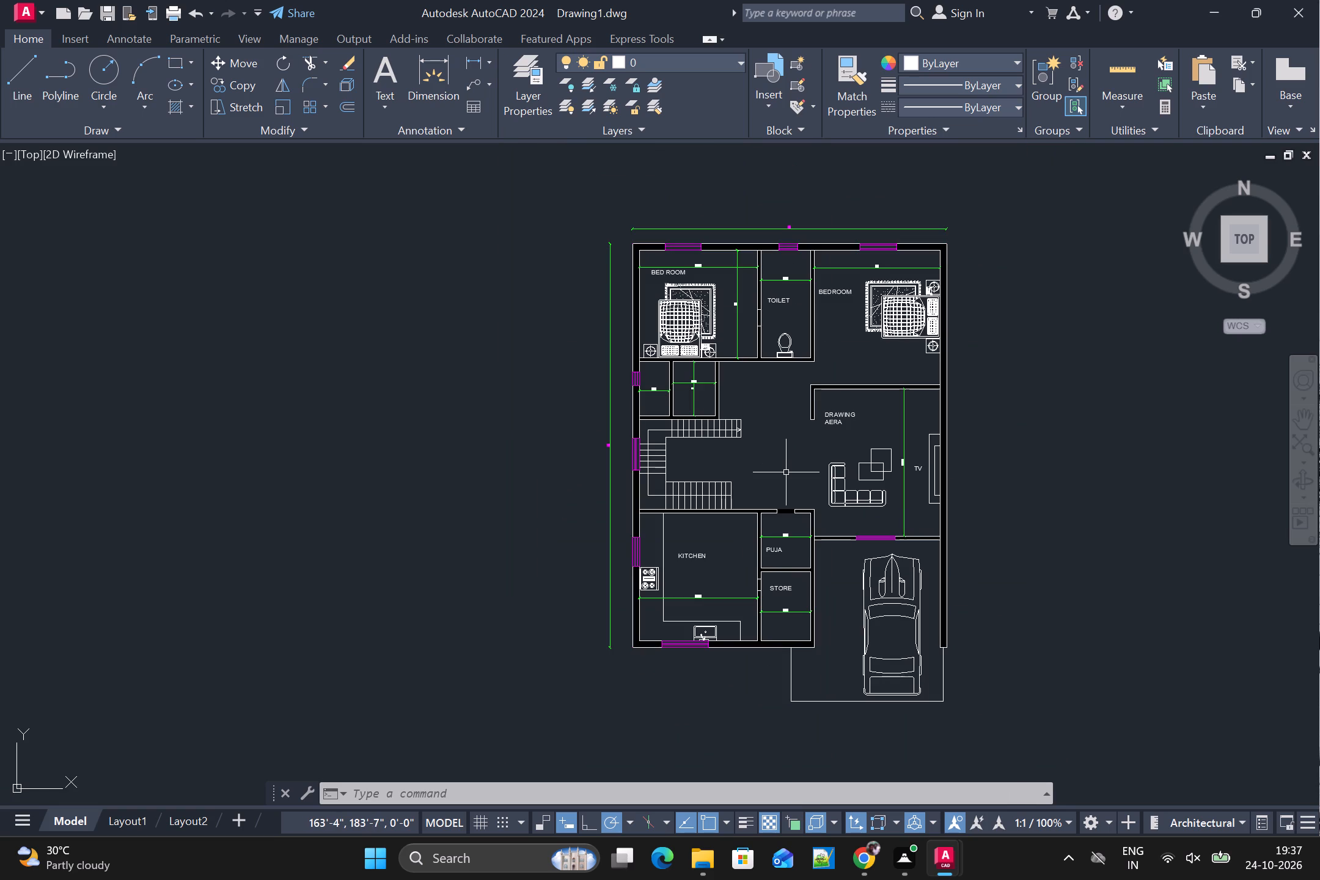
{"action": "scroll", "coordinate": [784, 468], "scroll_direction": "down", "scroll_amount": 1}
{"action": "scroll", "coordinate": [784, 468], "scroll_direction": "up", "scroll_amount": 1}
{"action": "middle_click_drag", "start_coordinate": [784, 468], "coordinate": [747, 442]}
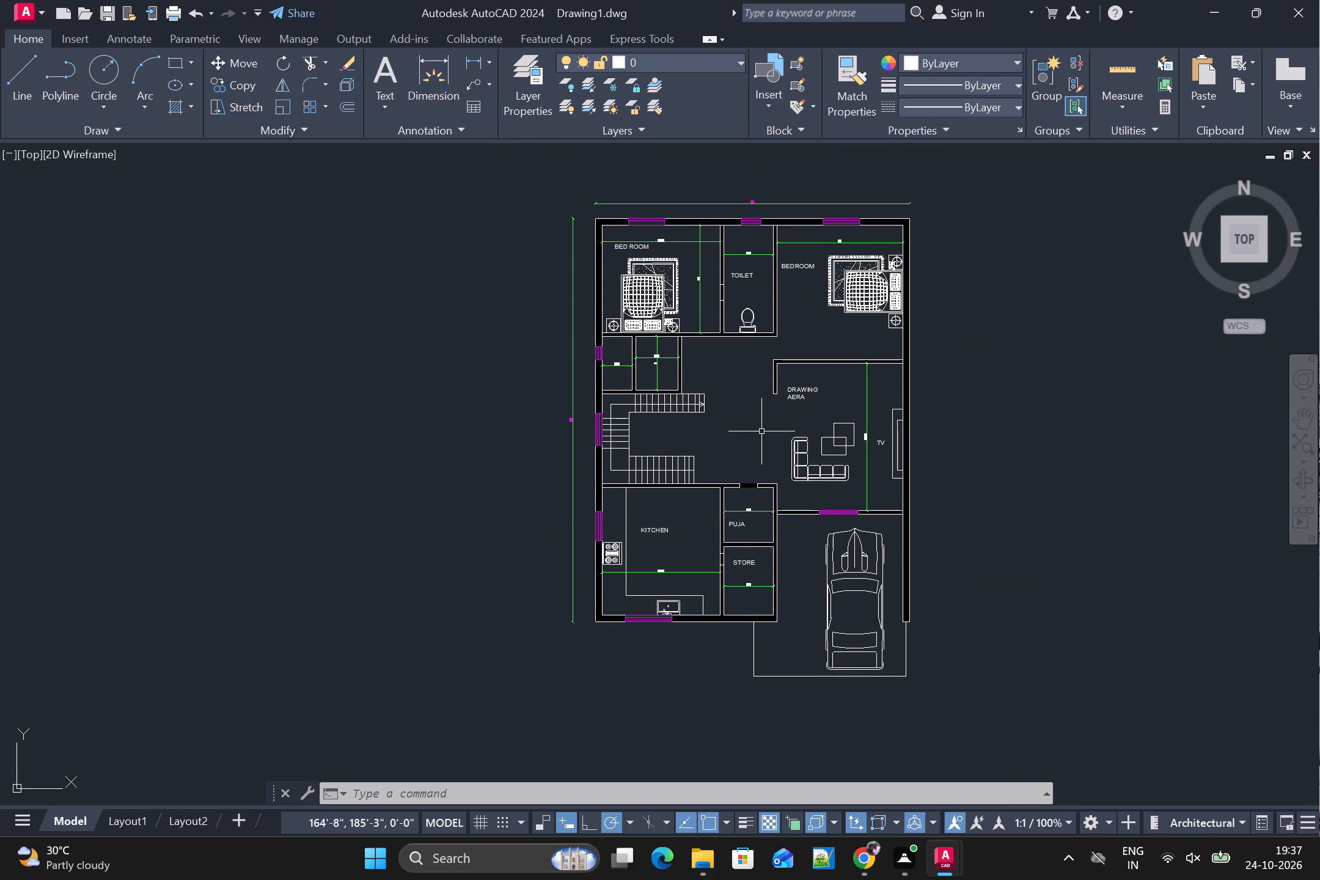
{"action": "scroll", "coordinate": [773, 430], "scroll_direction": "up", "scroll_amount": 1}
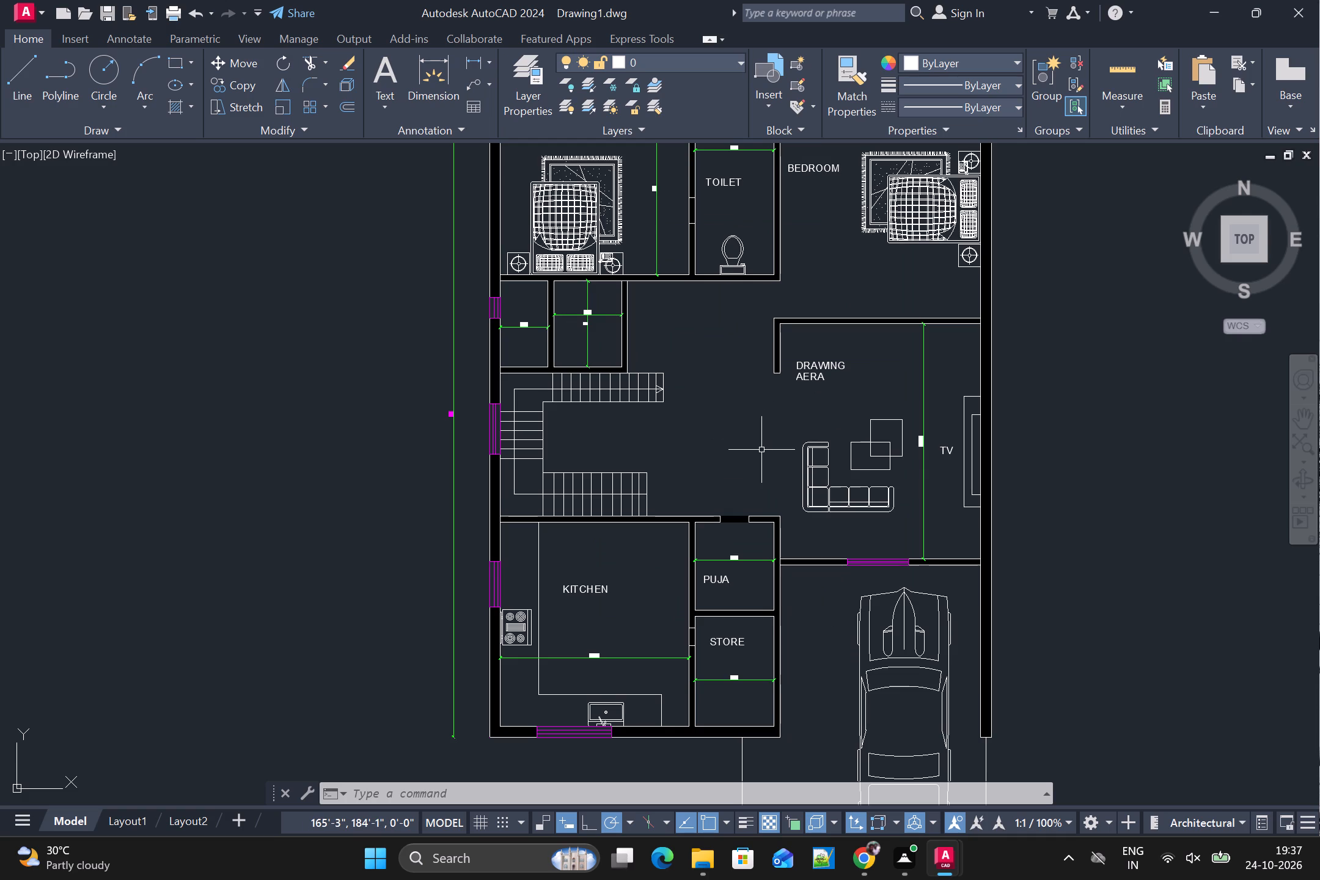
{"action": "scroll", "coordinate": [684, 488], "scroll_direction": "up", "scroll_amount": 1}
{"action": "scroll", "coordinate": [684, 488], "scroll_direction": "down", "scroll_amount": 1}
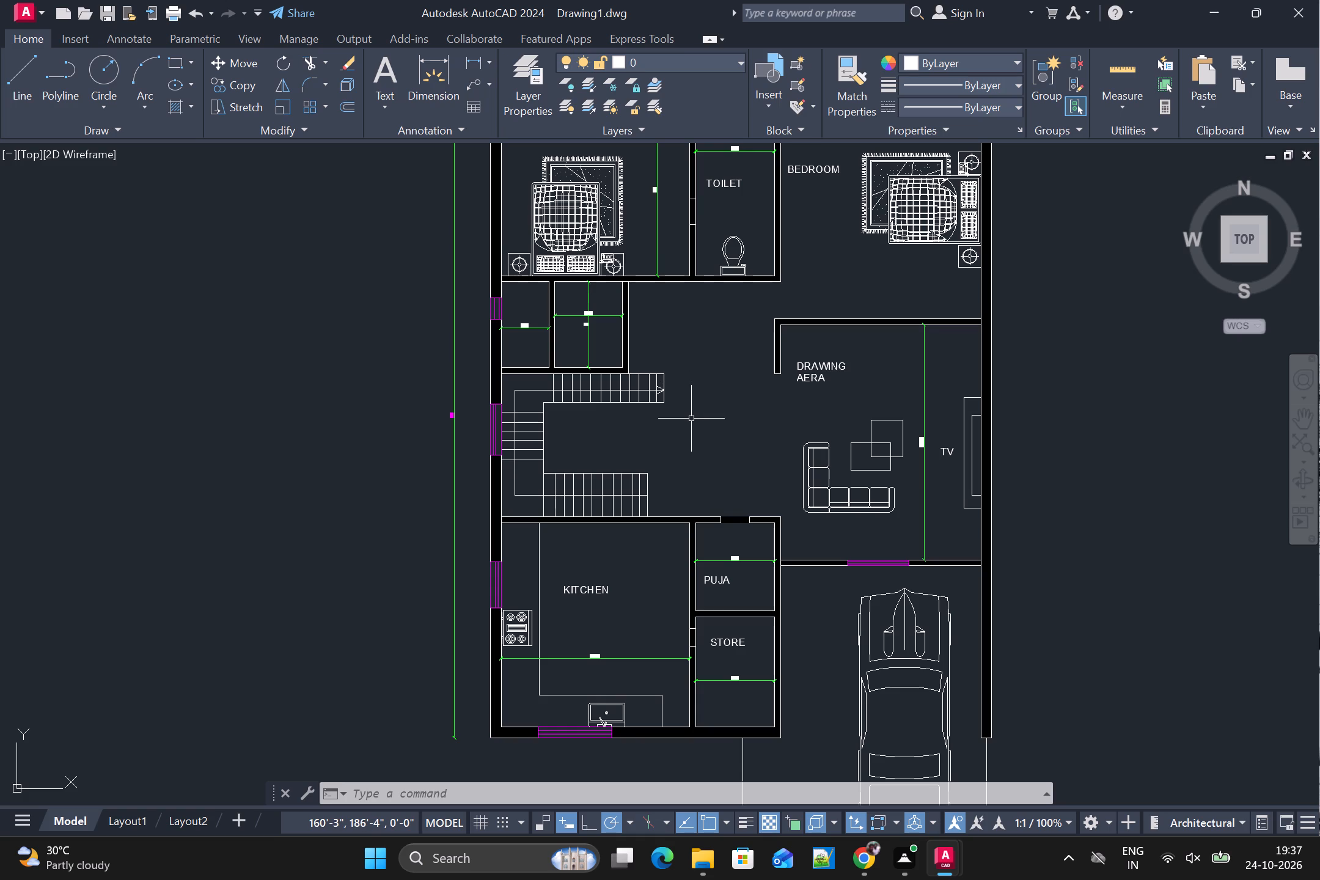
Draw two lines about 2'-4" apart across the kitchen wall beside the lower stair flight to mark a door opening.
{"action": "scroll", "coordinate": [679, 494], "scroll_direction": "up", "scroll_amount": 1}
{"action": "key", "text": "l"}
{"action": "key", "text": "space"}
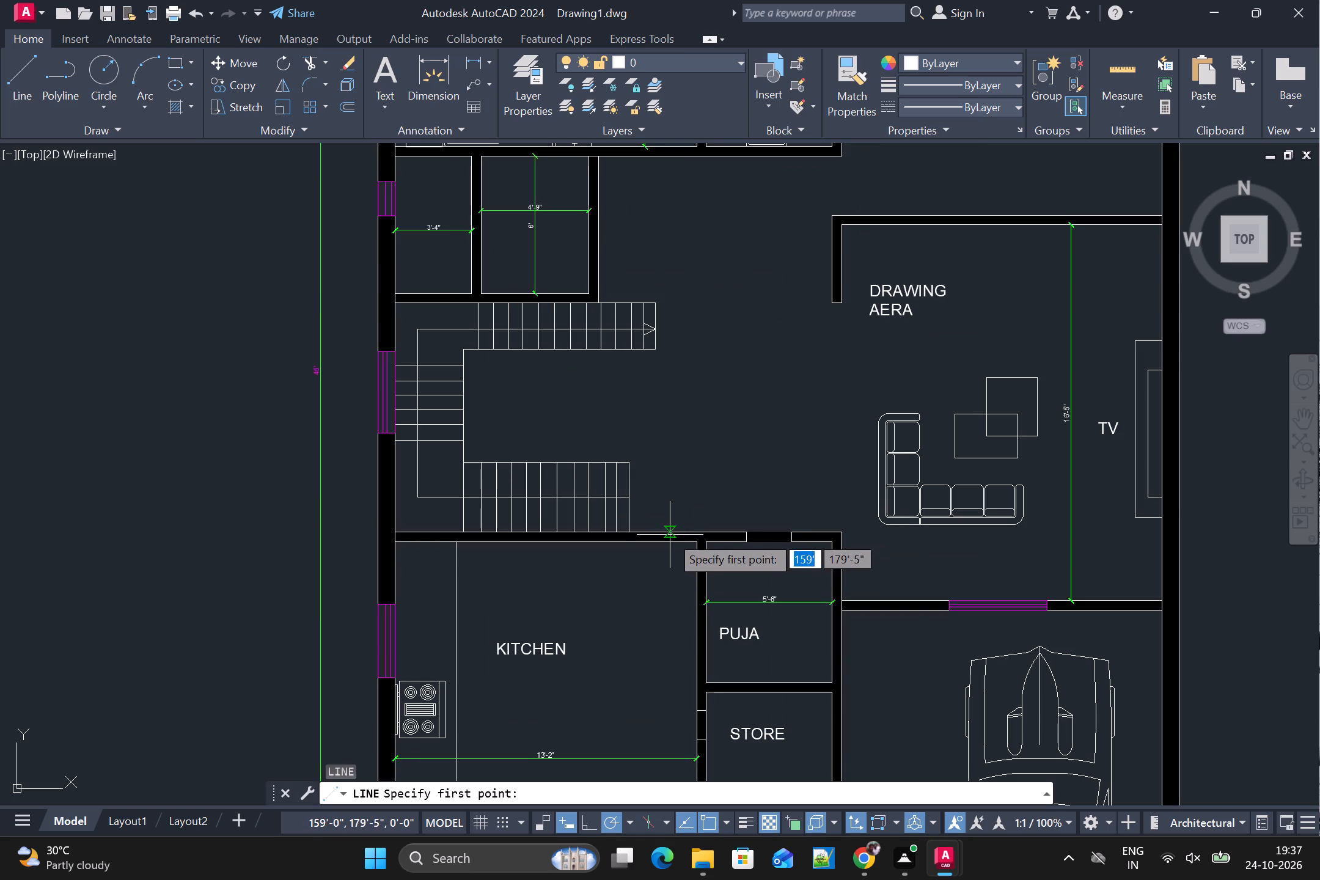
{"action": "scroll", "coordinate": [678, 543], "scroll_direction": "up", "scroll_amount": 2}
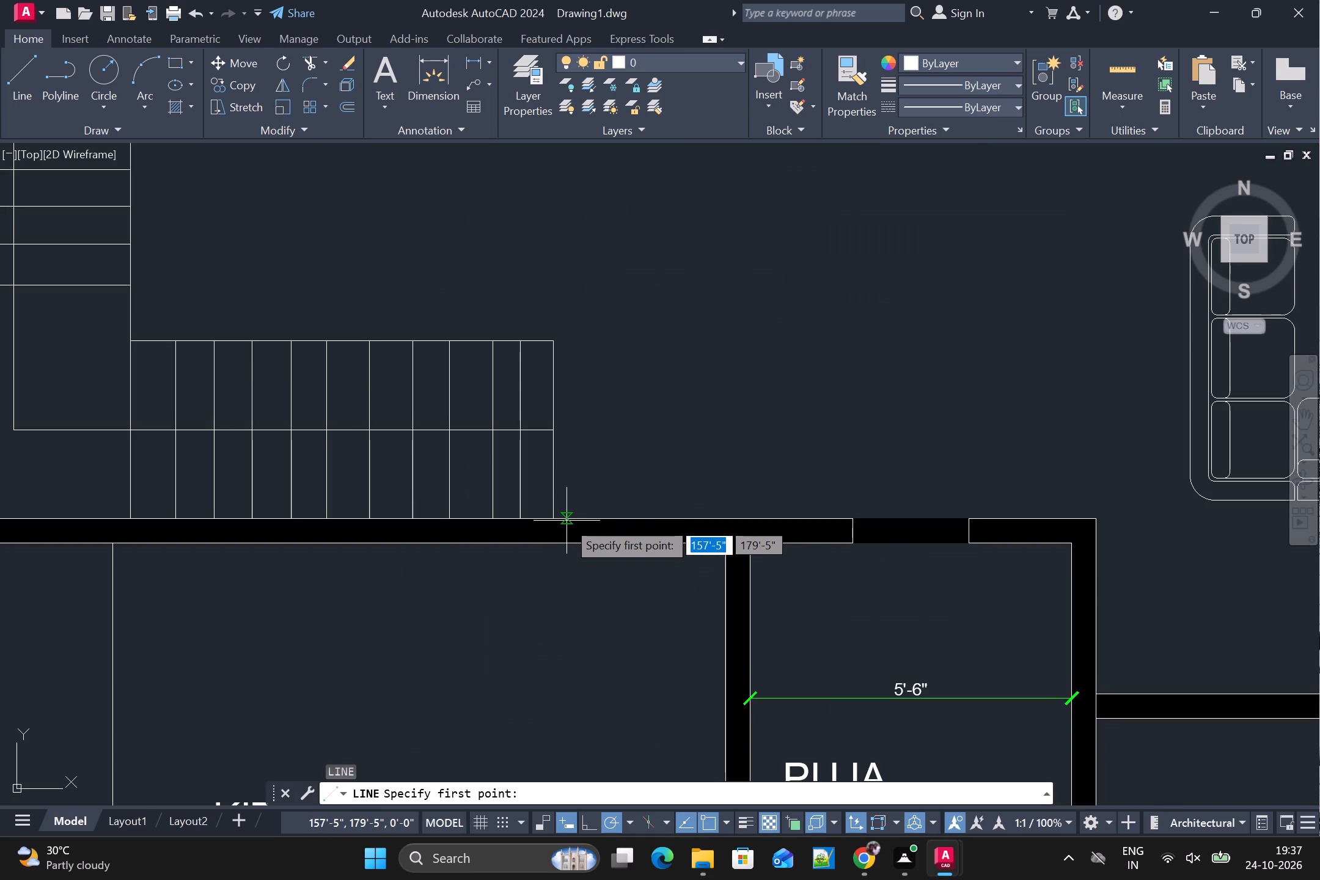
{"action": "left_click", "coordinate": [565, 521]}
{"action": "left_click", "coordinate": [562, 544]}
{"action": "key", "text": "space"}
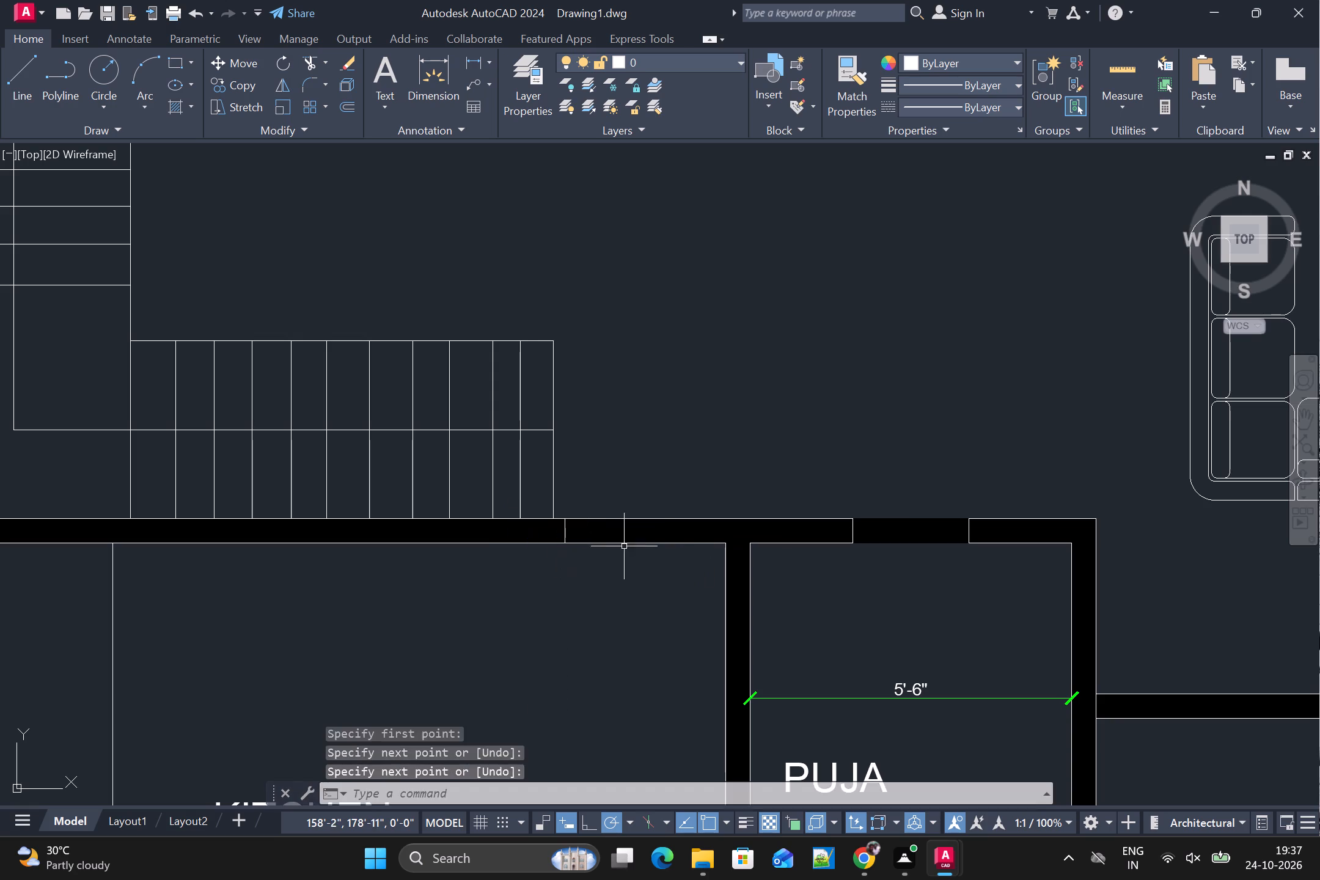
{"action": "key", "text": "space"}
{"action": "left_click", "coordinate": [701, 519]}
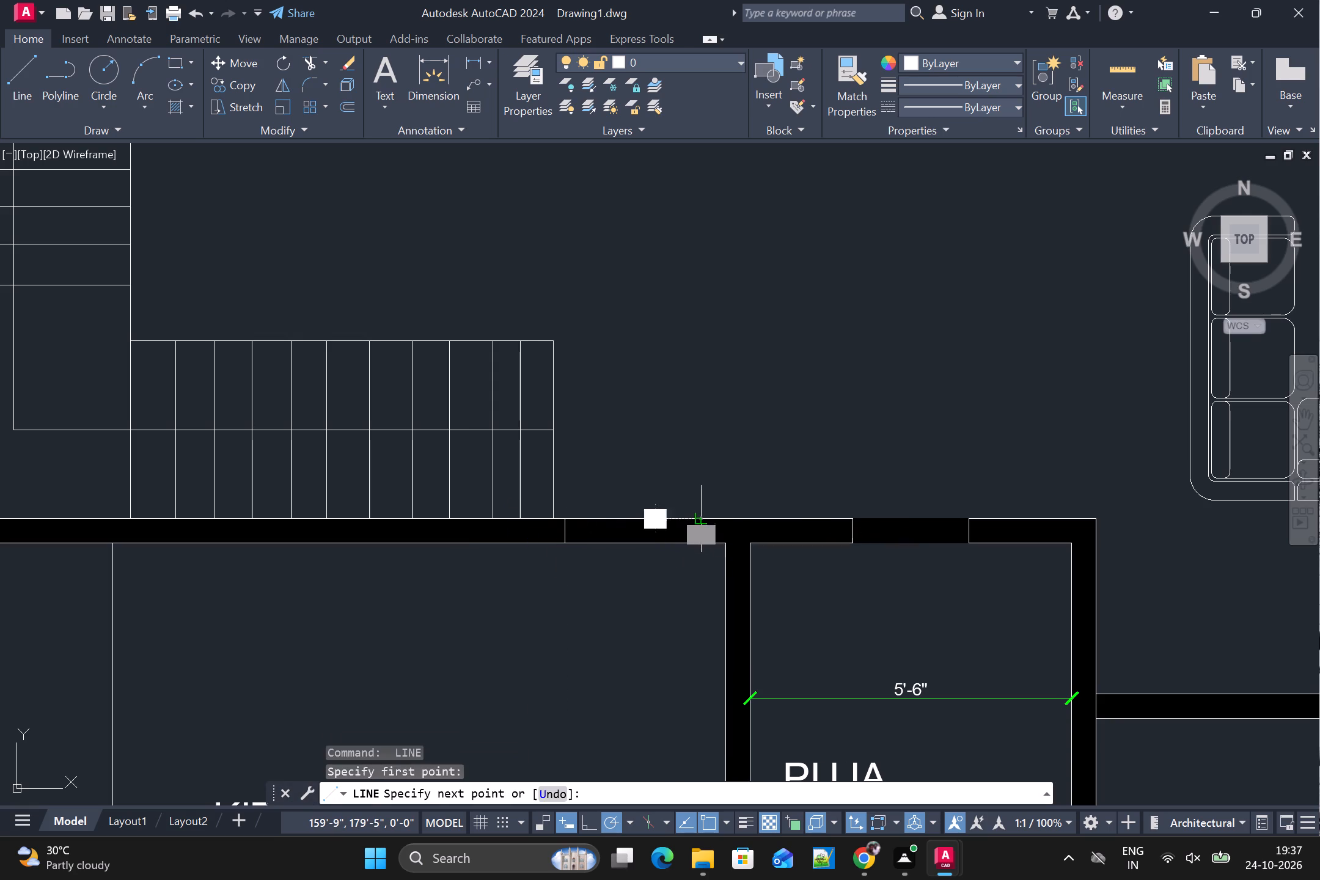
{"action": "left_click", "coordinate": [707, 543]}
{"action": "key", "text": "space"}
{"action": "scroll", "coordinate": [679, 597], "scroll_direction": "down", "scroll_amount": 2}
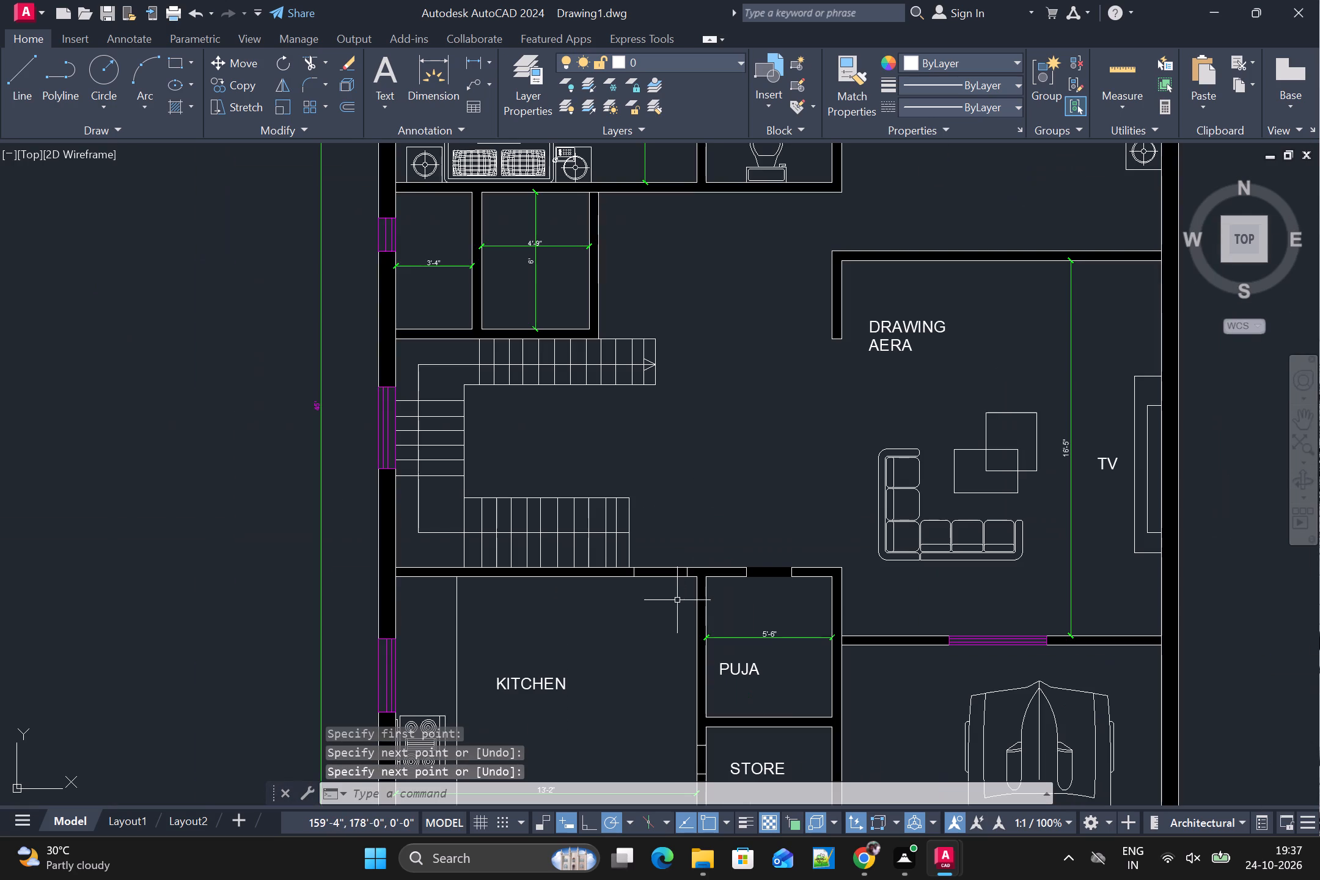
{"action": "key", "text": "Escape"}
Trim the kitchen wall between the two new lines to open the doorway.
{"action": "type", "text": "TR"}
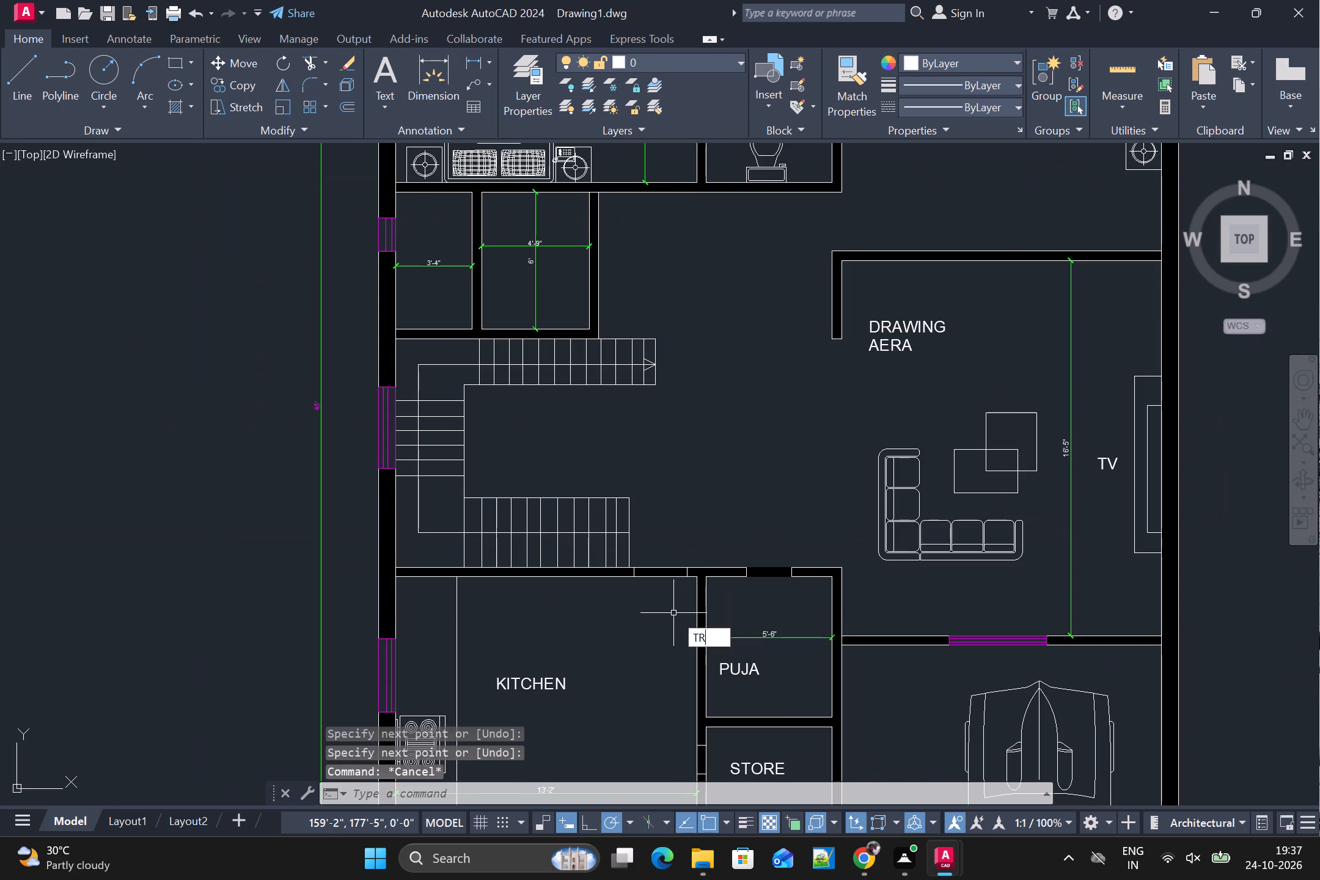
{"action": "key", "text": "space"}
{"action": "scroll", "coordinate": [679, 594], "scroll_direction": "up", "scroll_amount": 2}
{"action": "left_click_drag", "start_coordinate": [667, 546], "coordinate": [658, 561]}
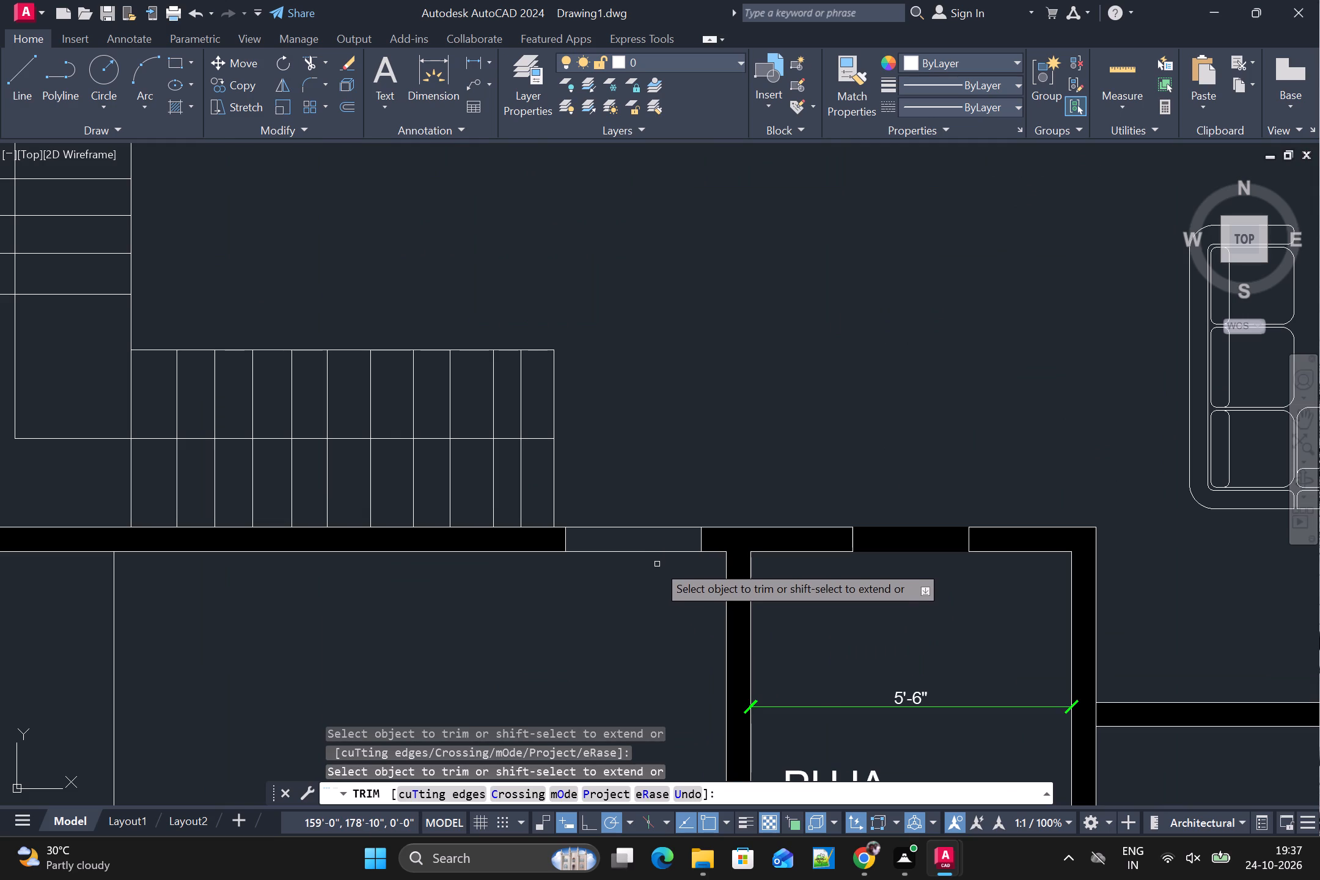
{"action": "left_click_drag", "start_coordinate": [664, 555], "coordinate": [652, 577]}
{"action": "left_click_drag", "start_coordinate": [667, 551], "coordinate": [649, 584]}
{"action": "scroll", "coordinate": [655, 578], "scroll_direction": "down", "scroll_amount": 1}
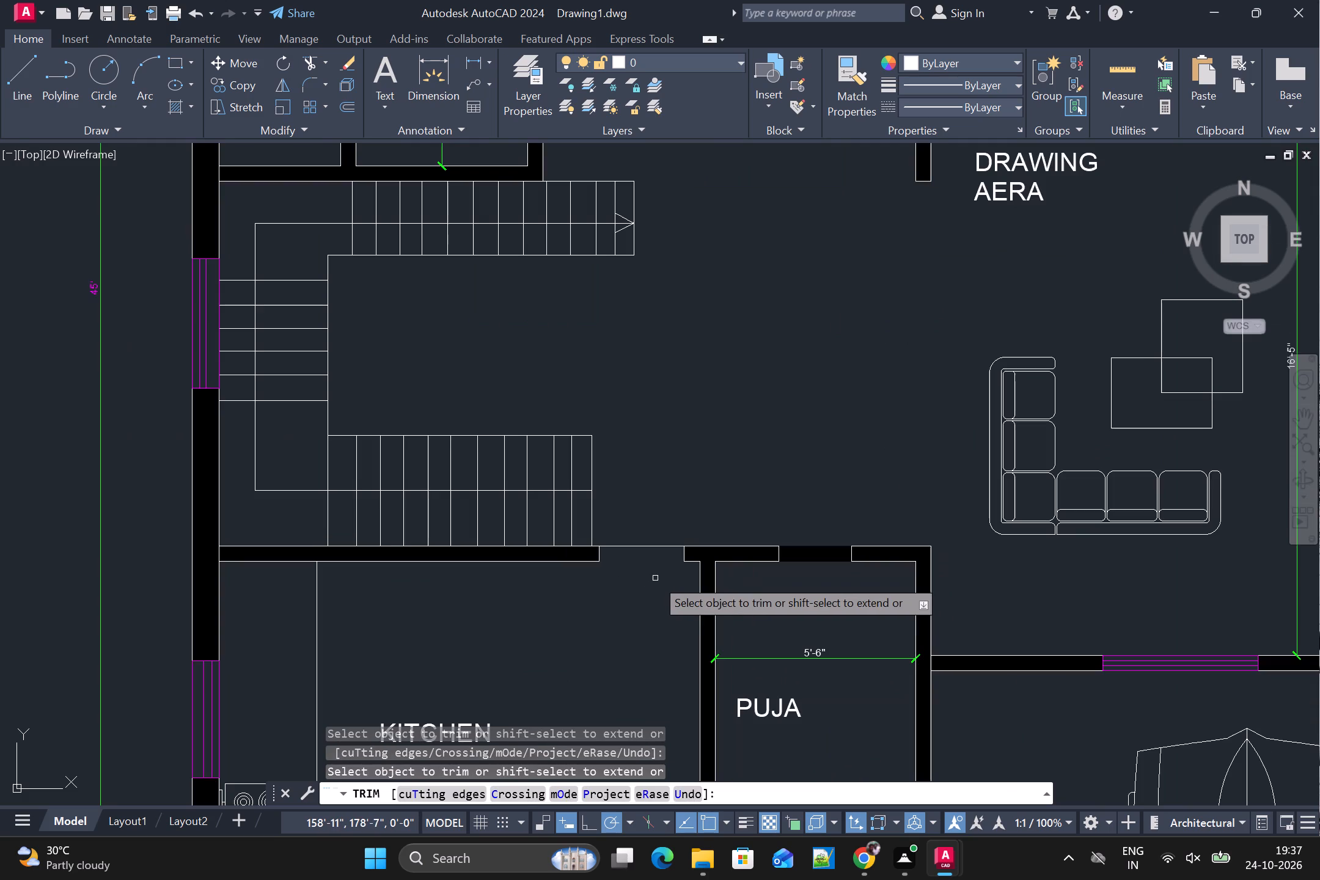
Trim the wall lines at the door opening between the bedroom and the toilet.
{"action": "scroll", "coordinate": [669, 596], "scroll_direction": "down", "scroll_amount": 1}
{"action": "scroll", "coordinate": [766, 581], "scroll_direction": "up", "scroll_amount": 1}
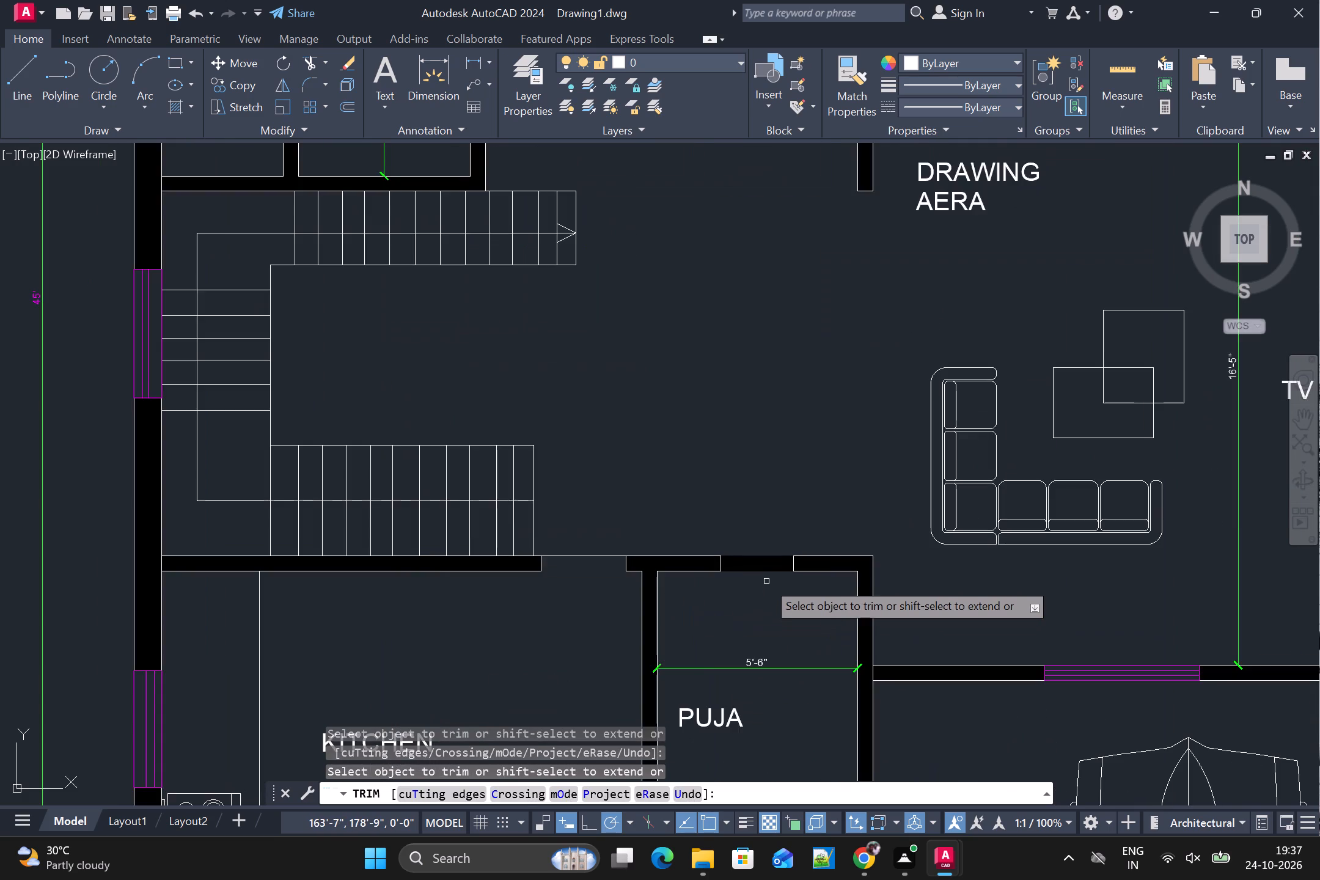
{"action": "scroll", "coordinate": [766, 579], "scroll_direction": "down", "scroll_amount": 2}
{"action": "scroll", "coordinate": [713, 321], "scroll_direction": "up", "scroll_amount": 1}
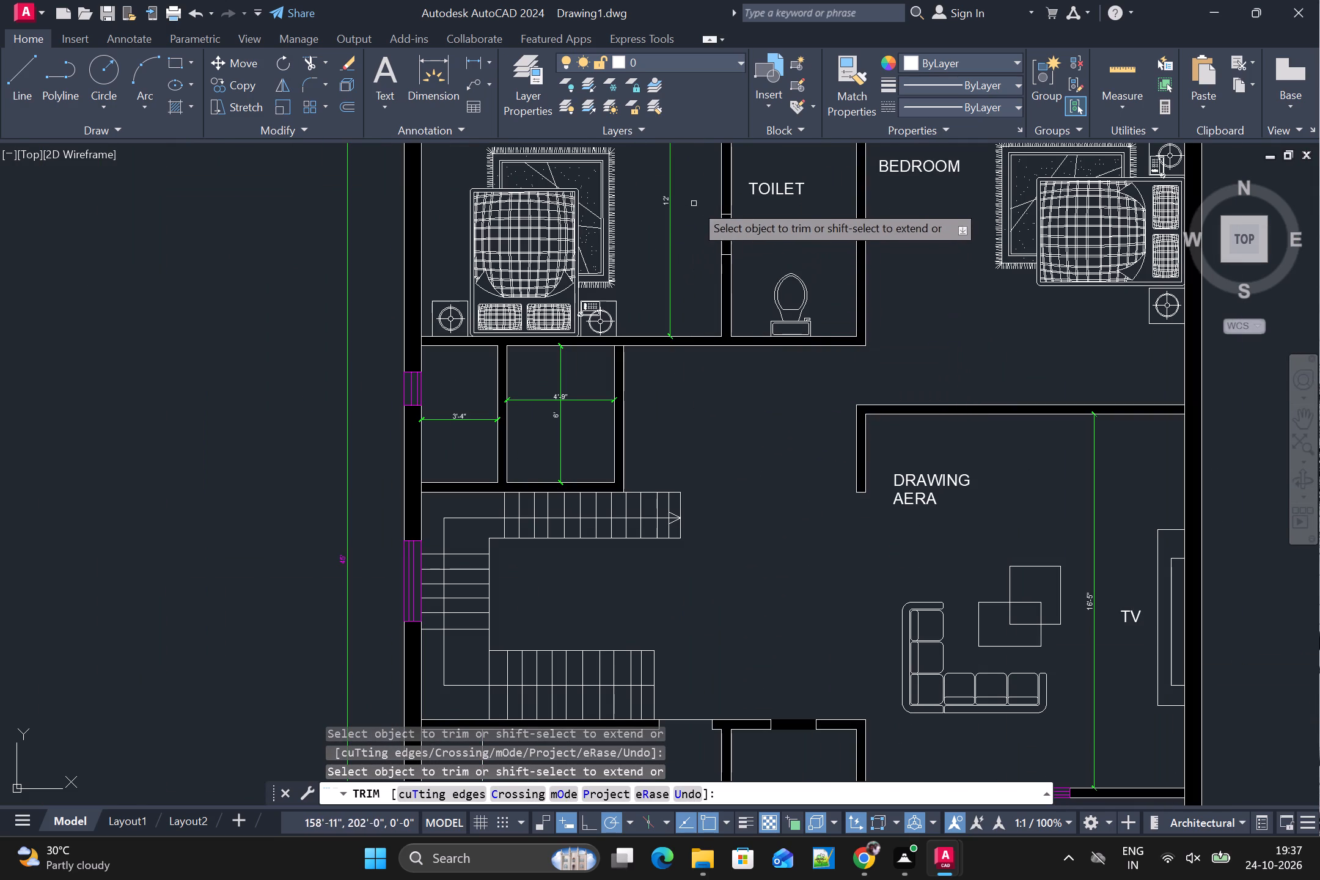
{"action": "left_click_drag", "start_coordinate": [728, 232], "coordinate": [715, 235]}
{"action": "left_click", "coordinate": [720, 235]}
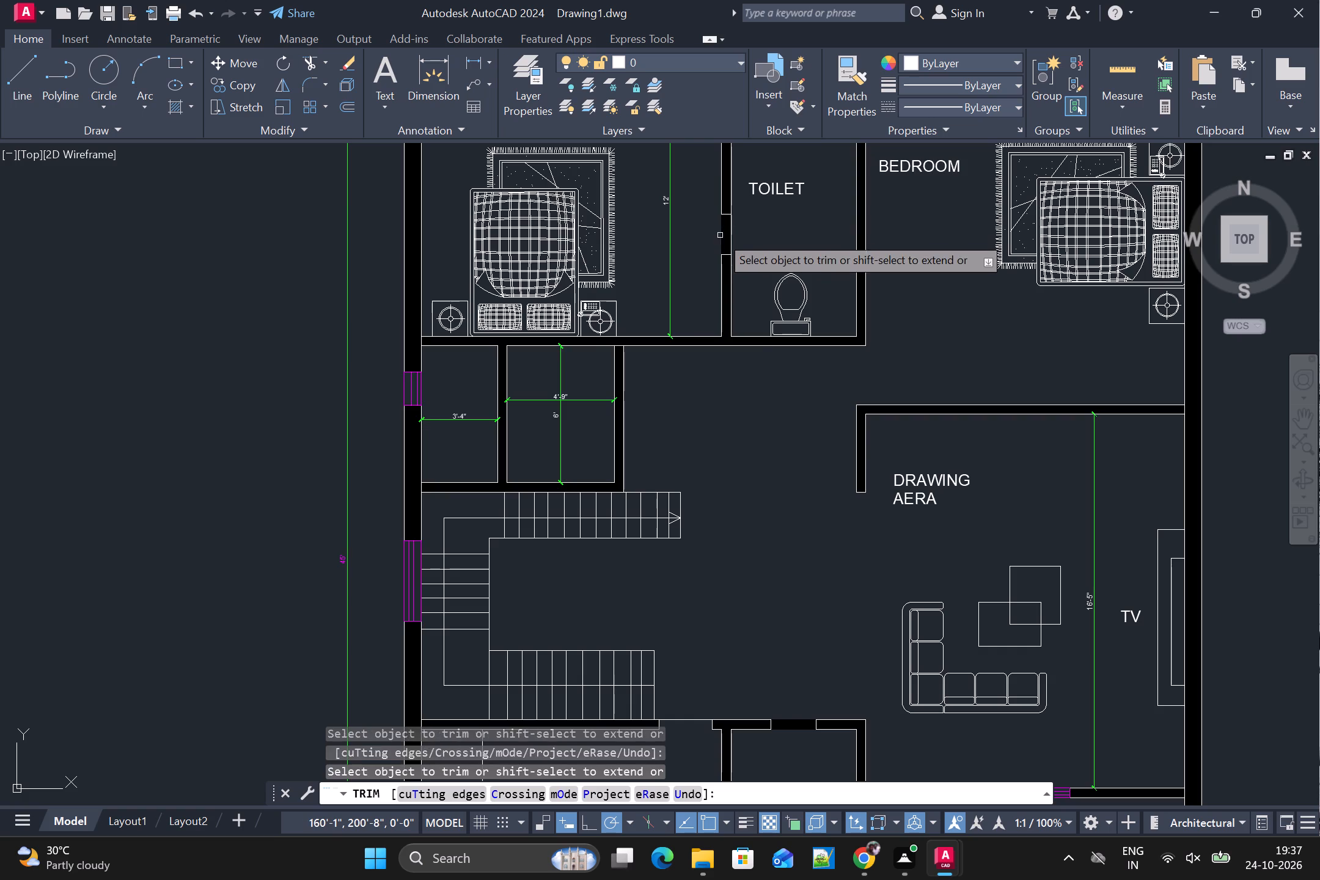
{"action": "left_click_drag", "start_coordinate": [725, 233], "coordinate": [716, 233]}
{"action": "scroll", "coordinate": [716, 234], "scroll_direction": "up", "scroll_amount": 2}
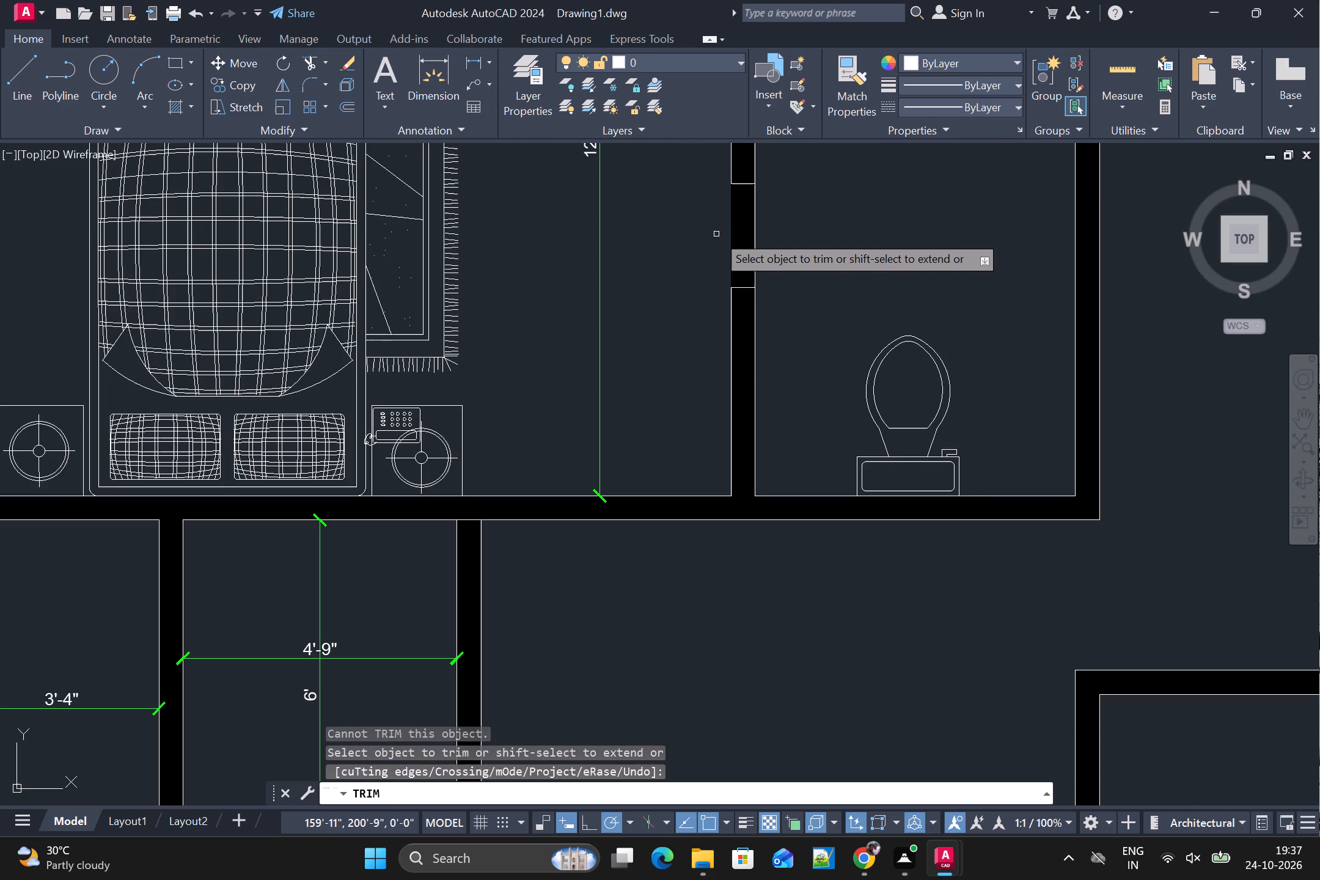
{"action": "left_click", "coordinate": [727, 233]}
{"action": "left_click_drag", "start_coordinate": [741, 233], "coordinate": [732, 234]}
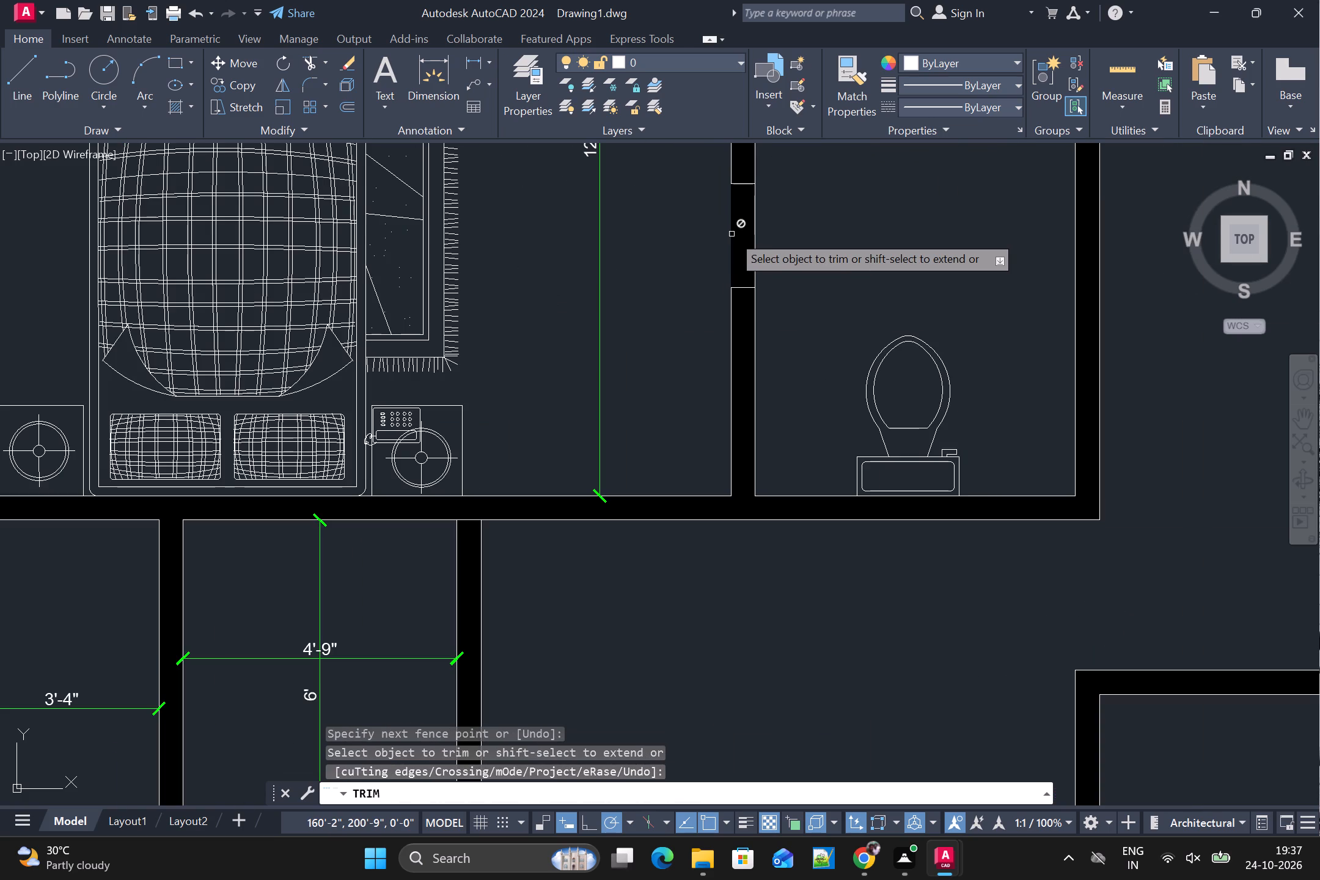
{"action": "scroll", "coordinate": [732, 234], "scroll_direction": "down", "scroll_amount": 3}
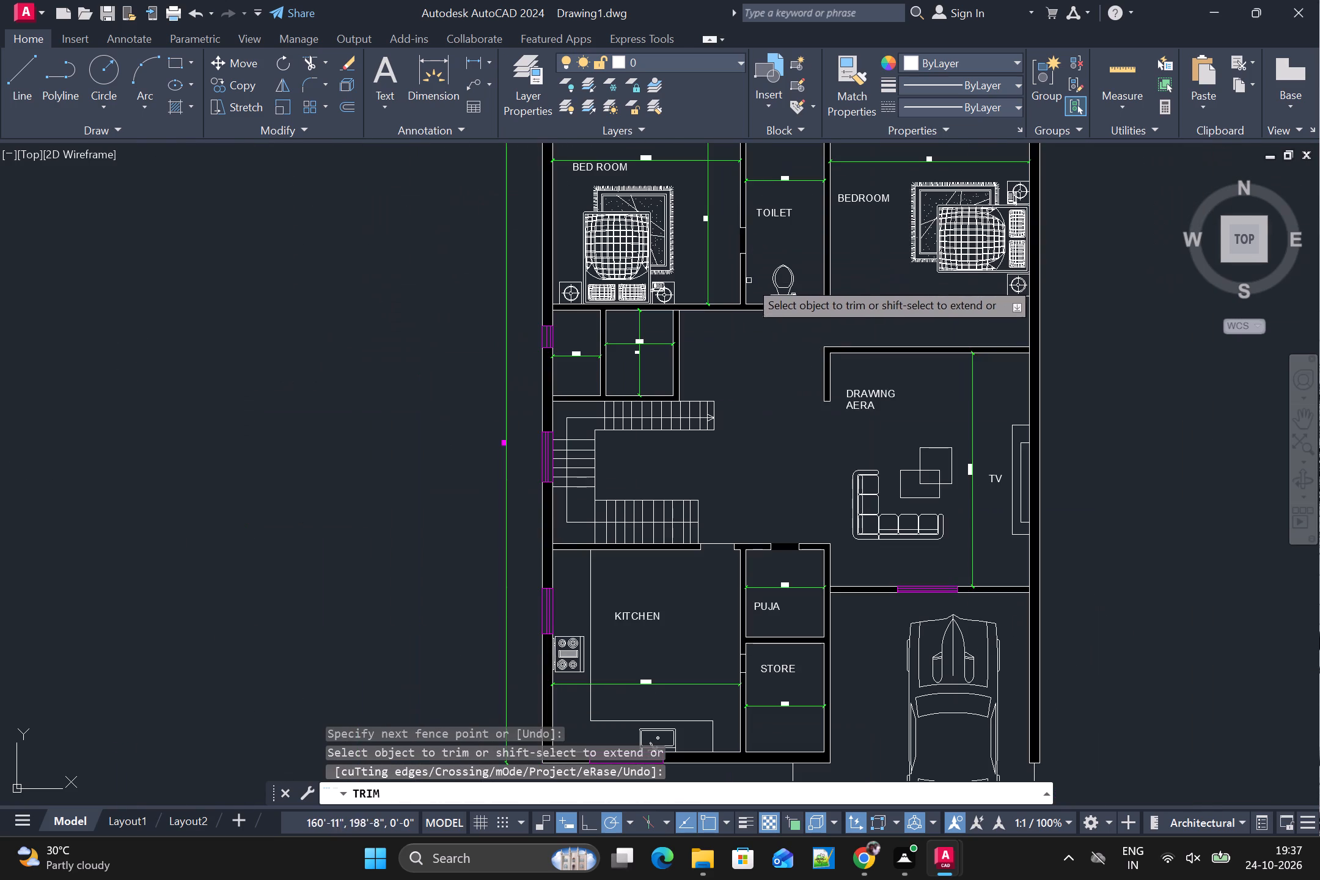
{"action": "scroll", "coordinate": [772, 410], "scroll_direction": "up", "scroll_amount": 1}
{"action": "scroll", "coordinate": [825, 559], "scroll_direction": "down", "scroll_amount": 1}
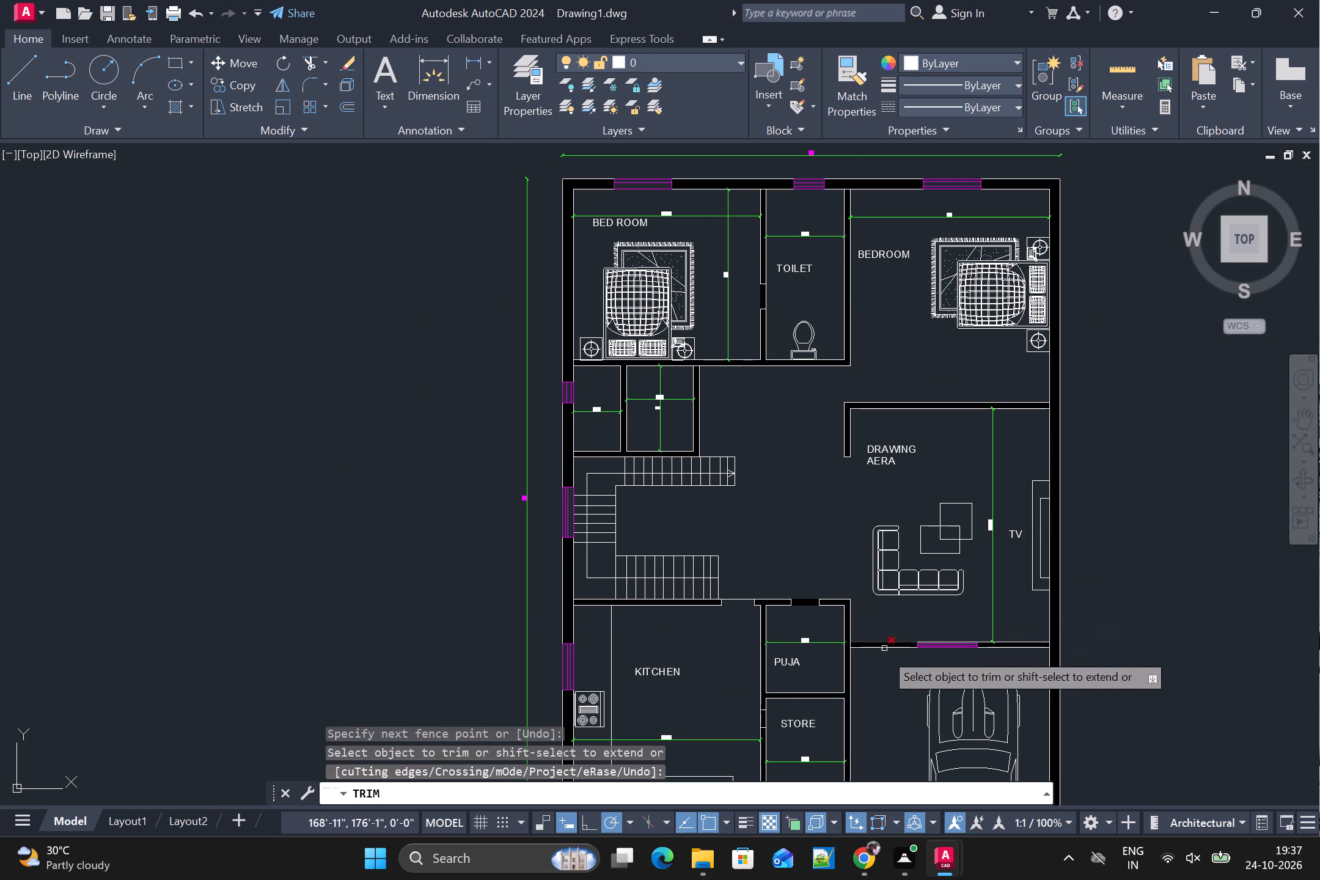
{"action": "middle_click_drag", "start_coordinate": [892, 691], "coordinate": [824, 540]}
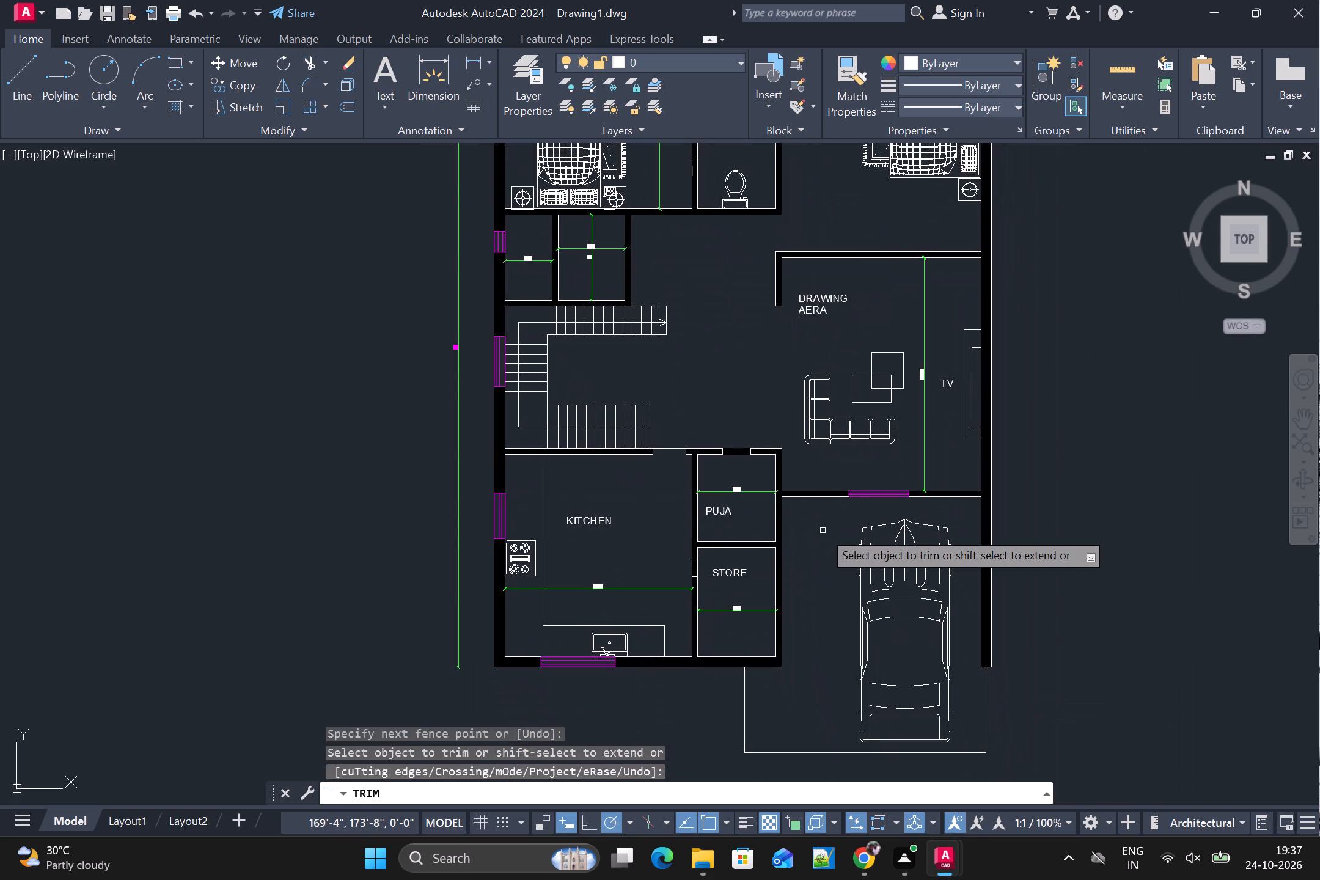
{"action": "scroll", "coordinate": [823, 530], "scroll_direction": "up", "scroll_amount": 2}
{"action": "key", "text": "Escape"}
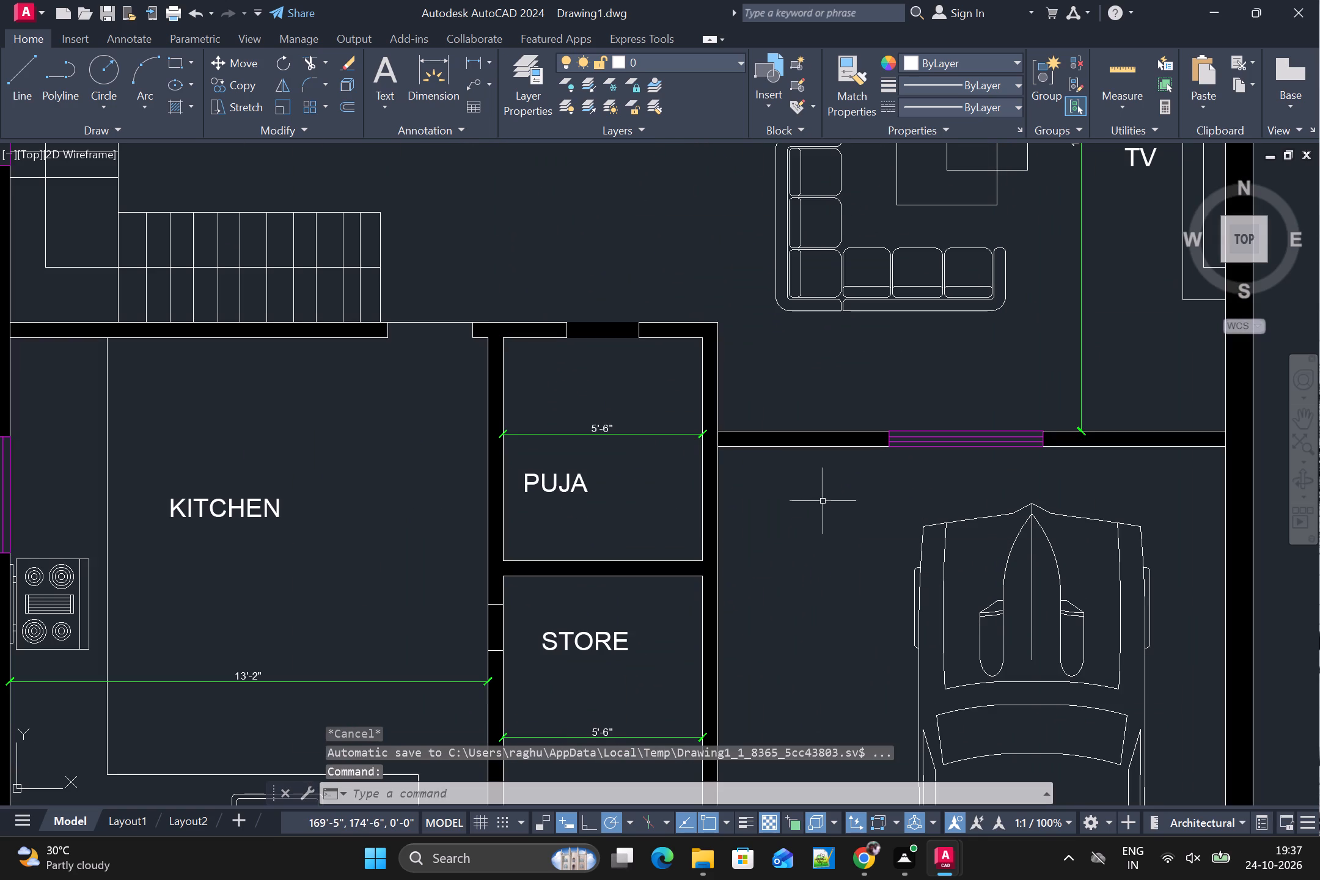
Draw two lines about 2'-4" apart across the wall between the drawing area and car porch, on the puja side of the window.
{"action": "key", "text": "l"}
{"action": "key", "text": "space"}
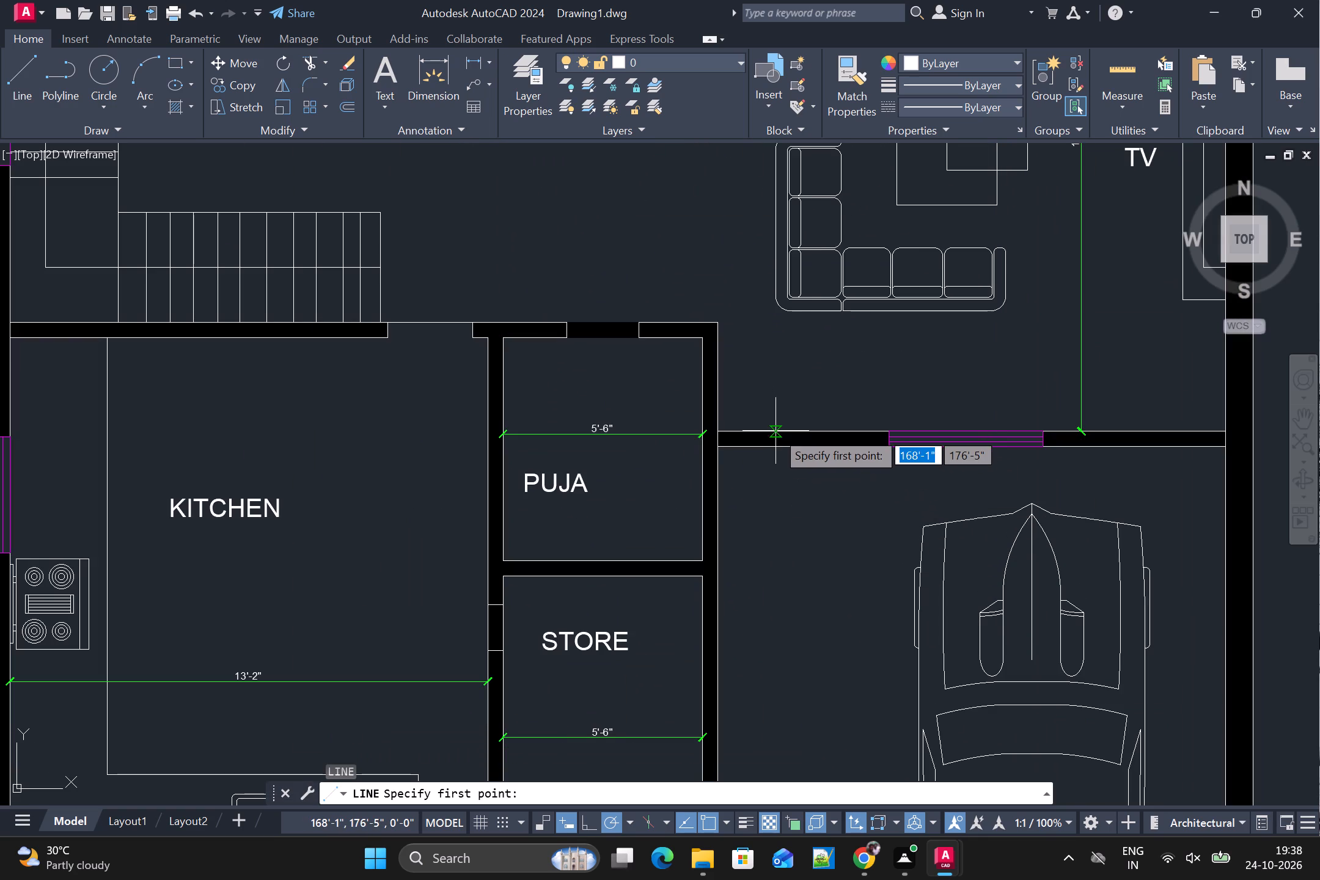
{"action": "left_click", "coordinate": [776, 431]}
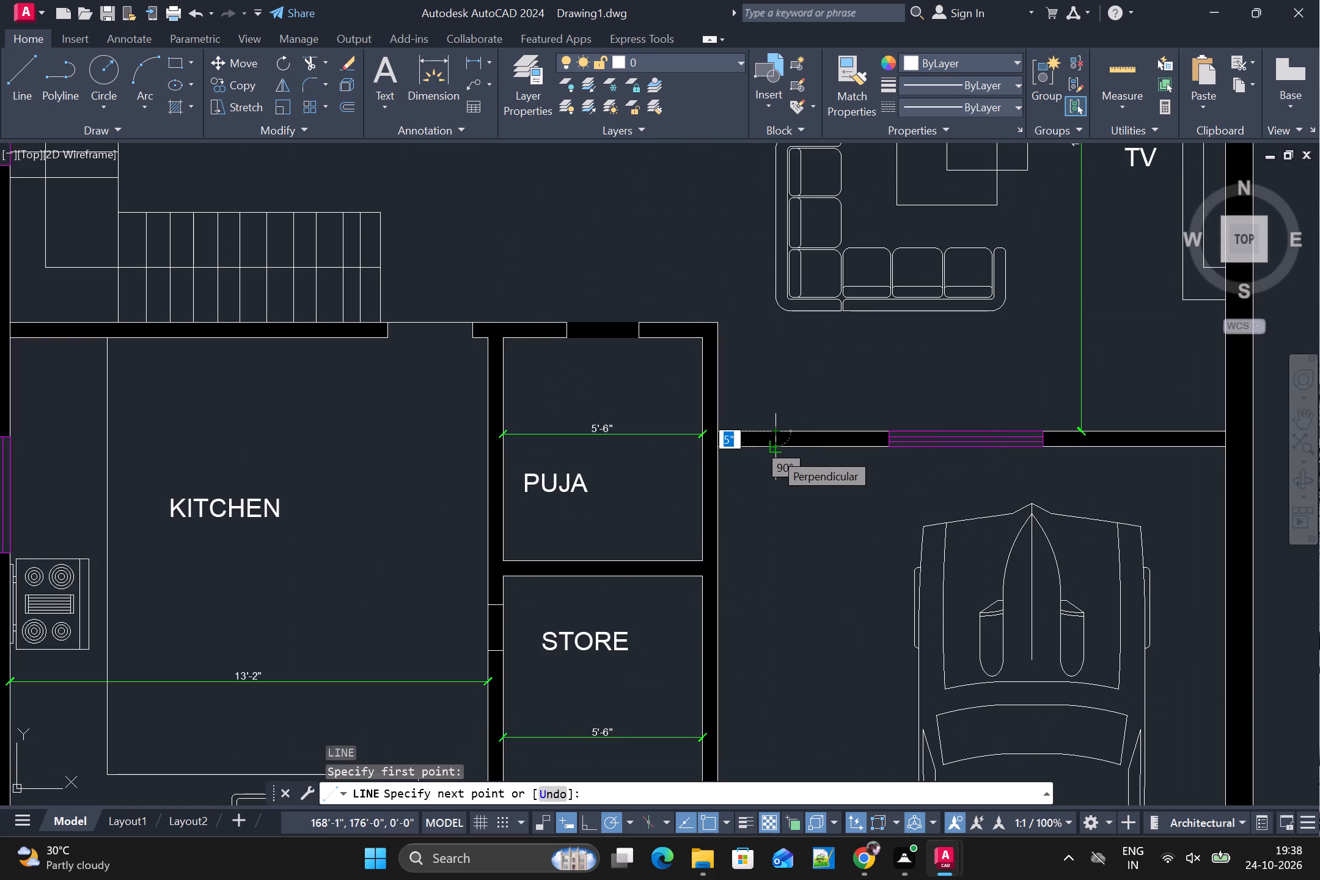
{"action": "left_click", "coordinate": [774, 452]}
{"action": "key", "text": "space"}
{"action": "key", "text": "space"}
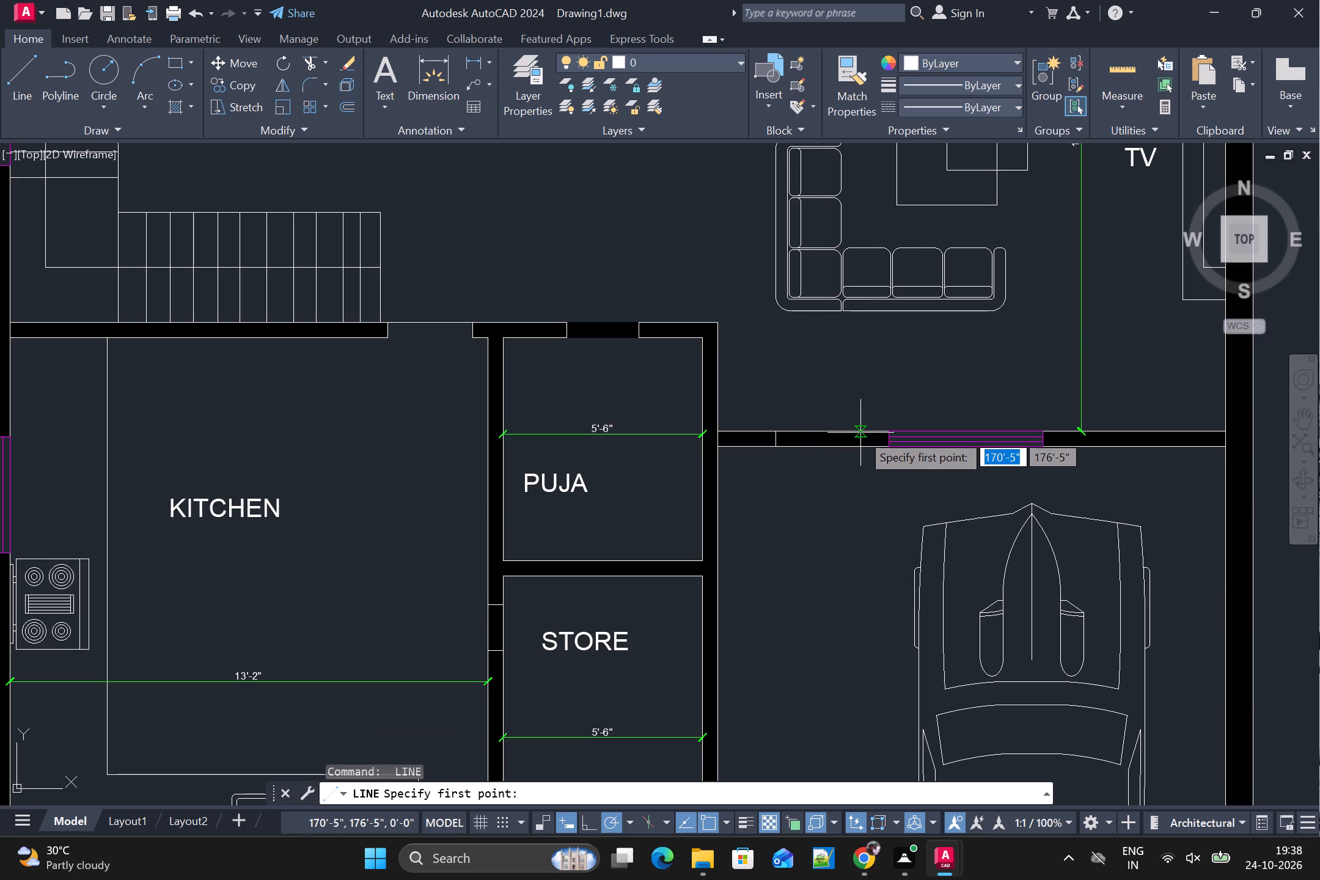
{"action": "left_click", "coordinate": [860, 432]}
{"action": "left_click", "coordinate": [857, 444]}
{"action": "key", "text": "space"}
Trim the wall lines between the two new lines at the drawing area's entrance.
{"action": "type", "text": "TR"}
{"action": "key", "text": "space"}
{"action": "left_click_drag", "start_coordinate": [842, 411], "coordinate": [824, 463]}
{"action": "scroll", "coordinate": [824, 463], "scroll_direction": "down", "scroll_amount": 2}
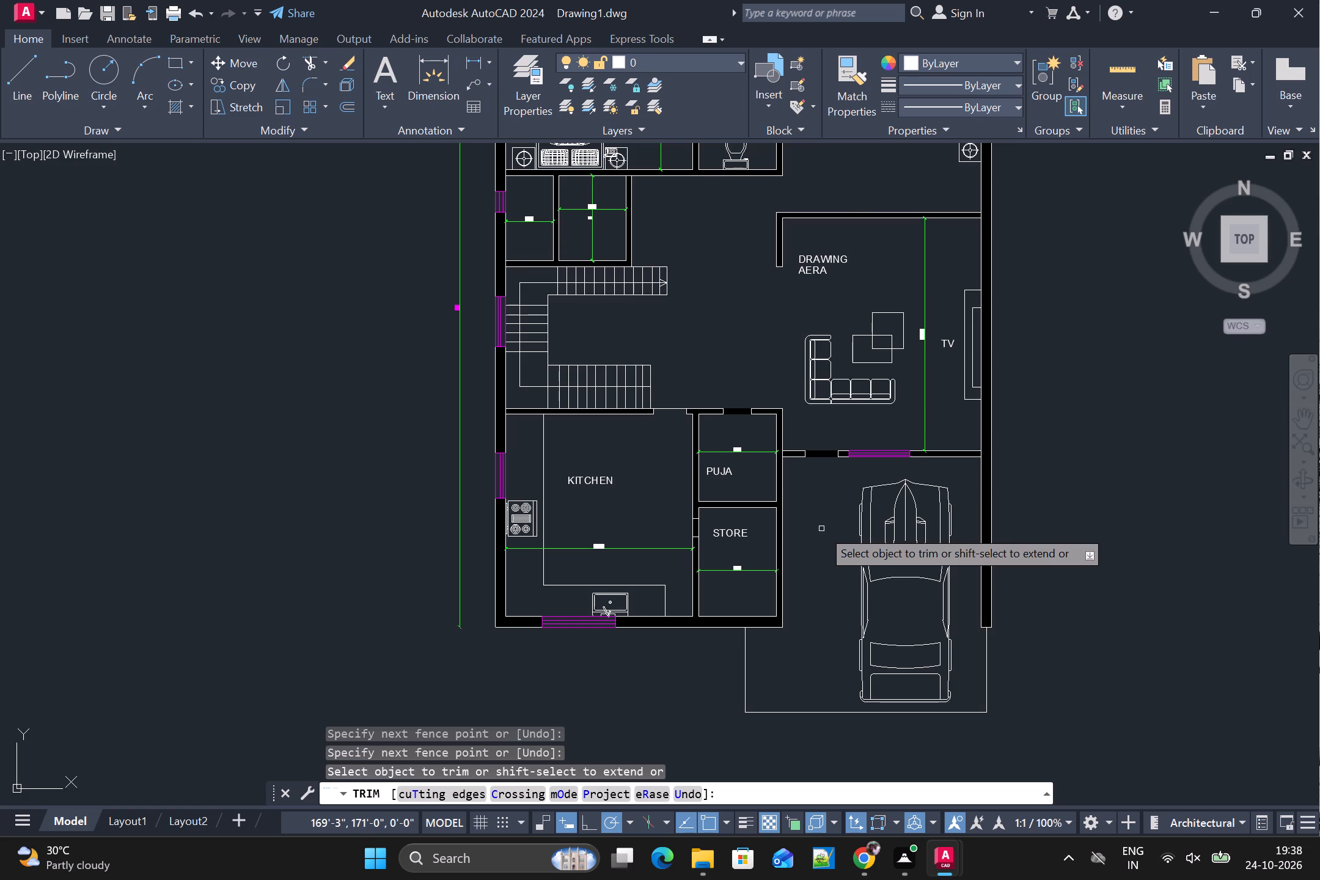
{"action": "scroll", "coordinate": [821, 529], "scroll_direction": "down", "scroll_amount": 1}
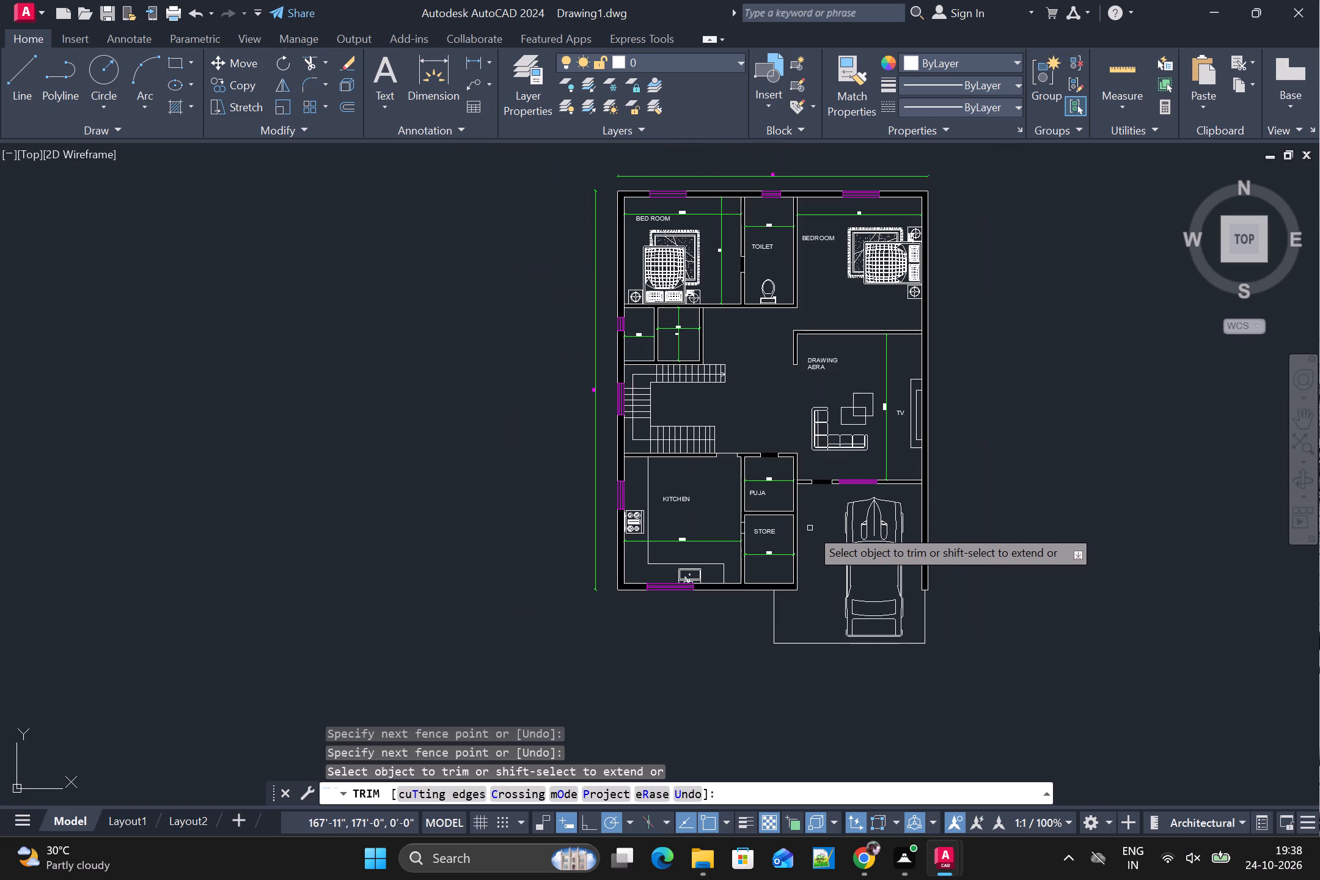
Trim the wall lines at the door opening between the kitchen and the store.
{"action": "scroll", "coordinate": [810, 528], "scroll_direction": "up", "scroll_amount": 1}
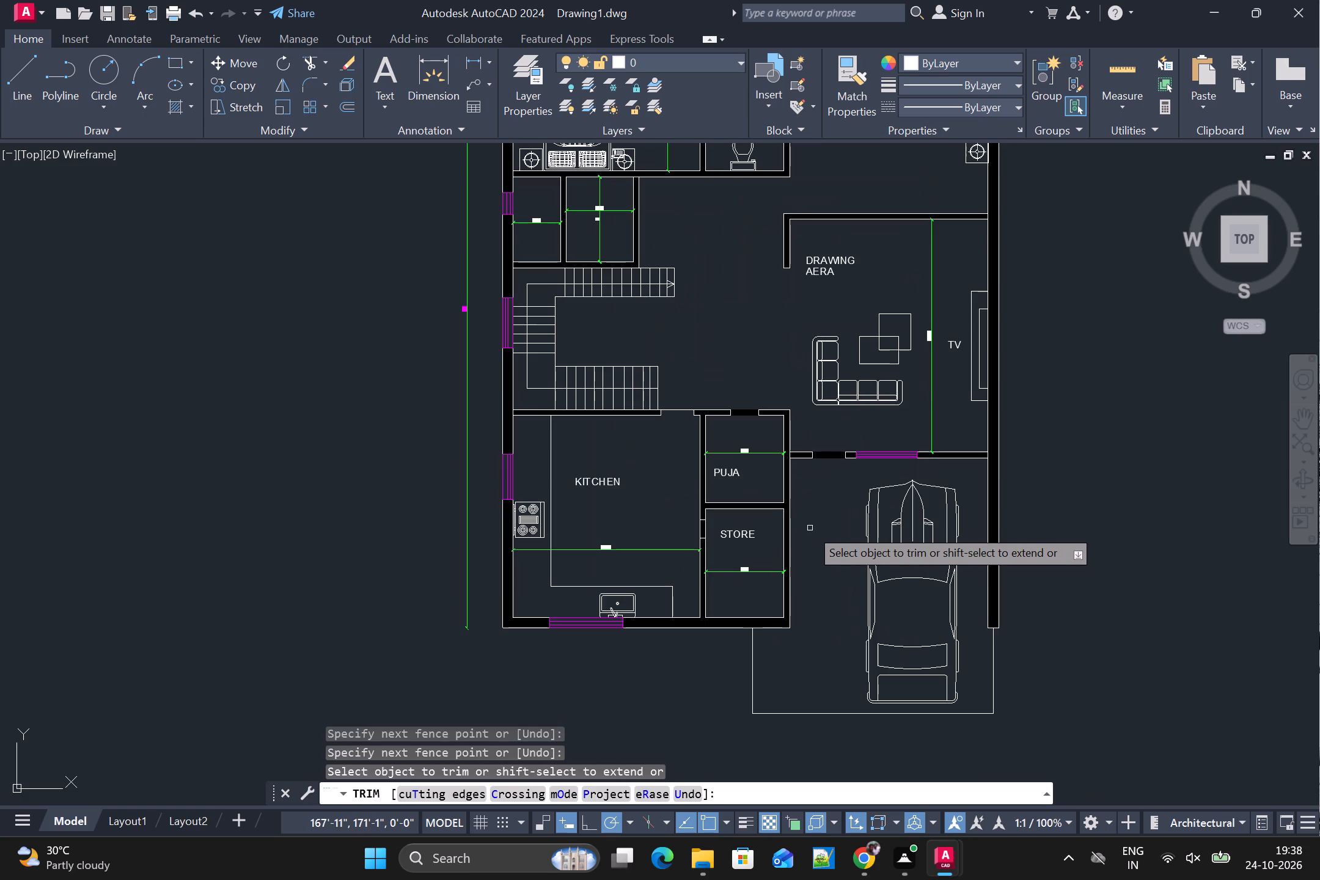
{"action": "scroll", "coordinate": [719, 538], "scroll_direction": "up", "scroll_amount": 3}
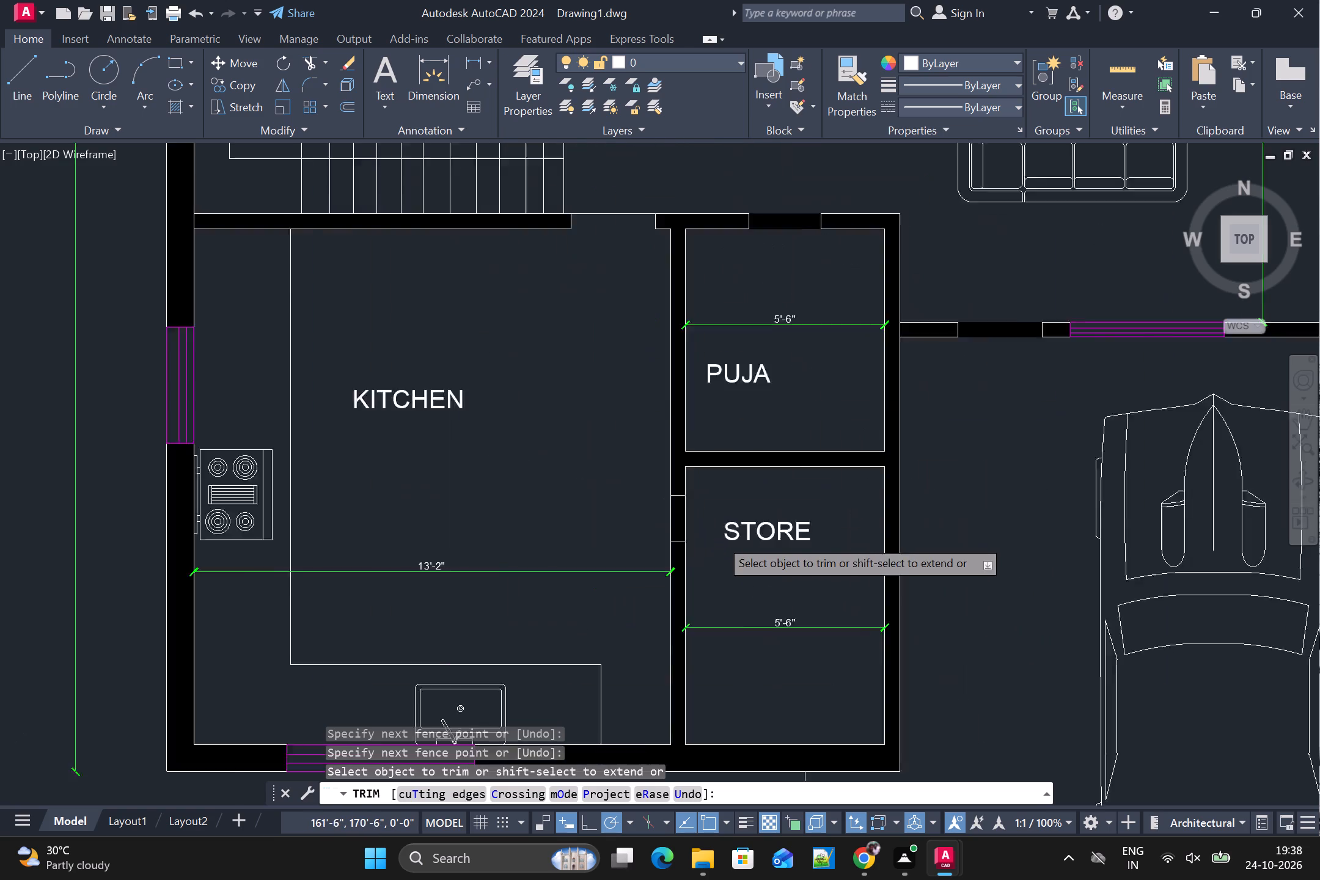
{"action": "left_click_drag", "start_coordinate": [650, 512], "coordinate": [618, 510]}
{"action": "left_click_drag", "start_coordinate": [621, 509], "coordinate": [669, 515]}
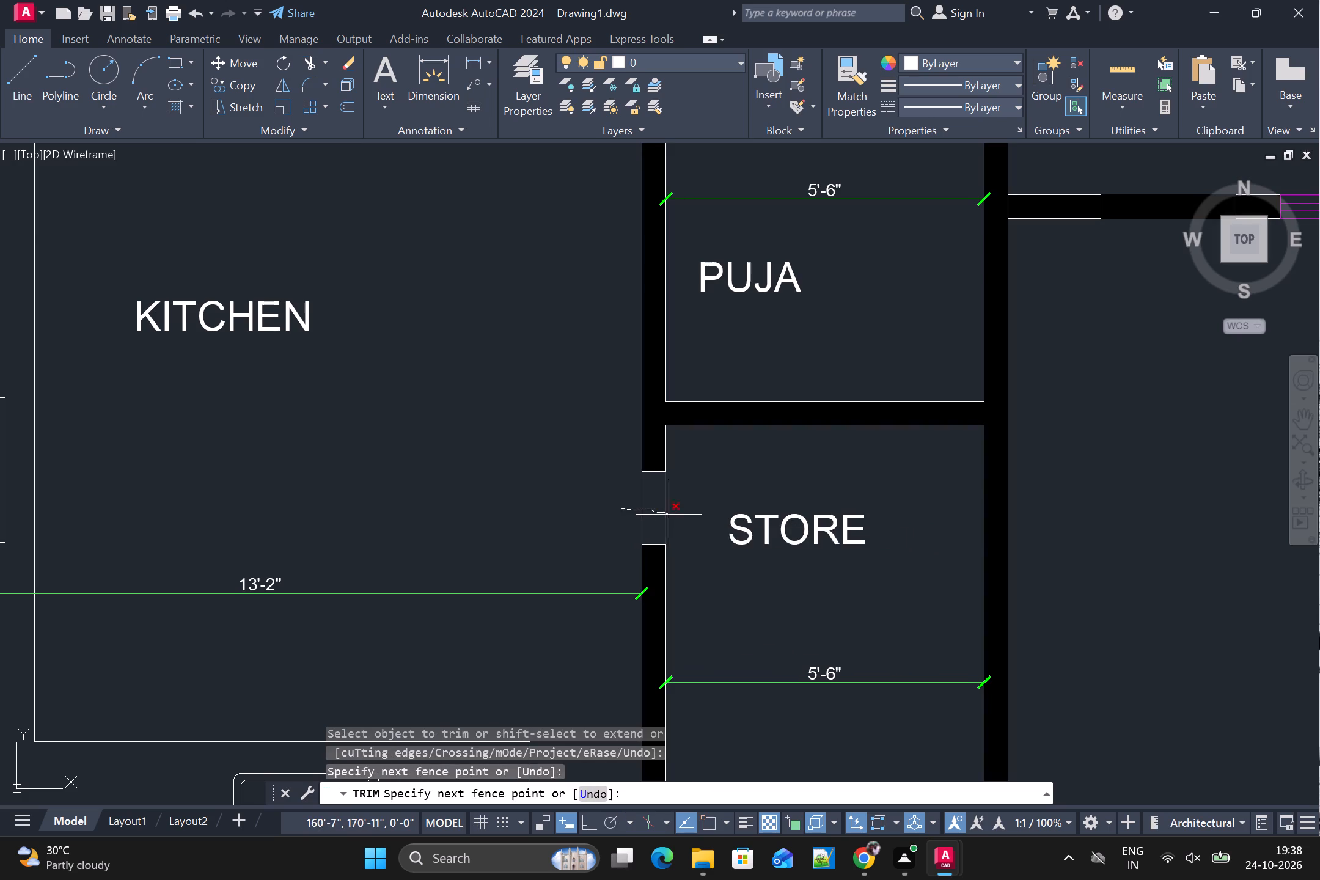
{"action": "left_click_drag", "start_coordinate": [669, 515], "coordinate": [672, 515]}
{"action": "scroll", "coordinate": [674, 518], "scroll_direction": "down", "scroll_amount": 3}
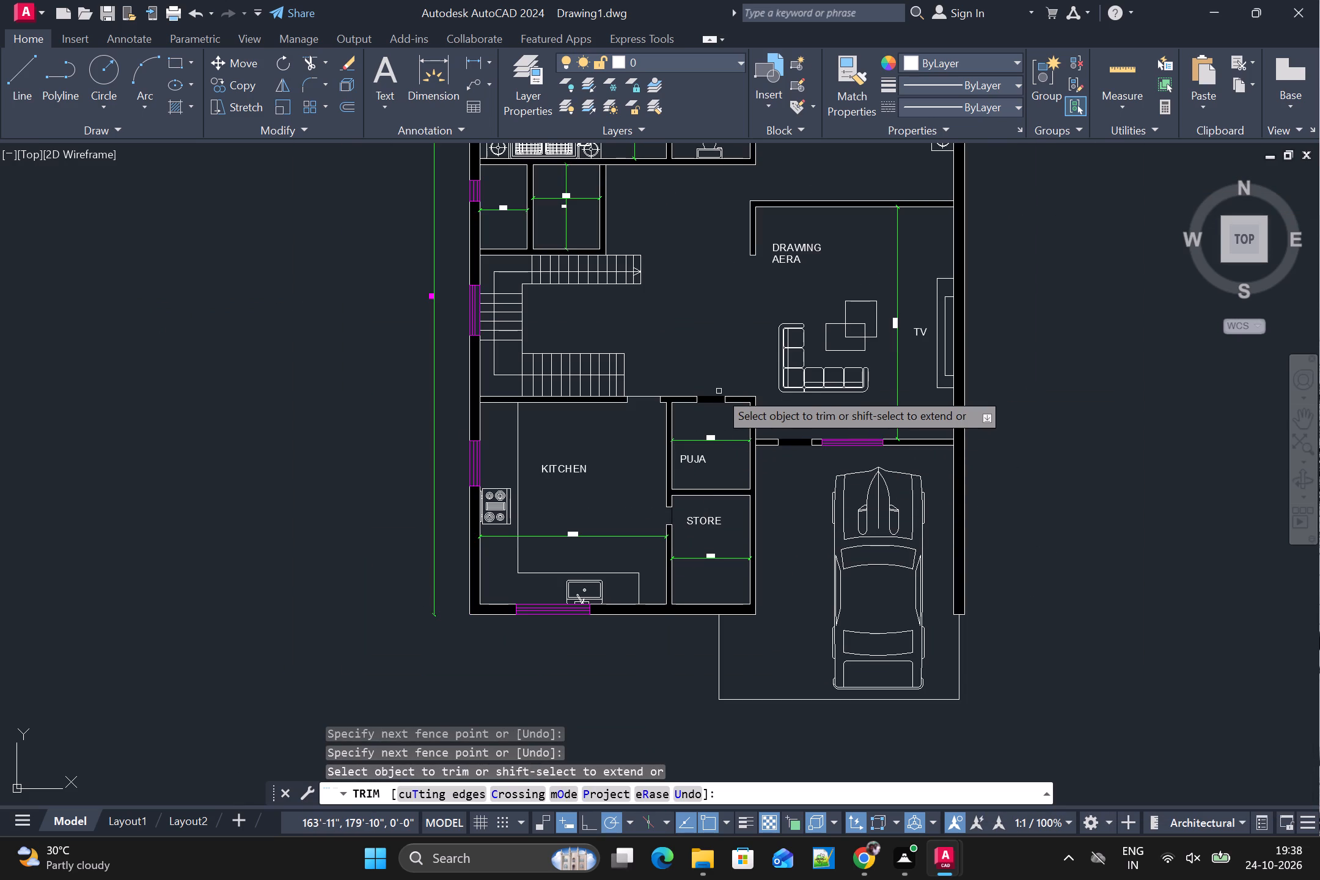
{"action": "scroll", "coordinate": [719, 391], "scroll_direction": "down", "scroll_amount": 1}
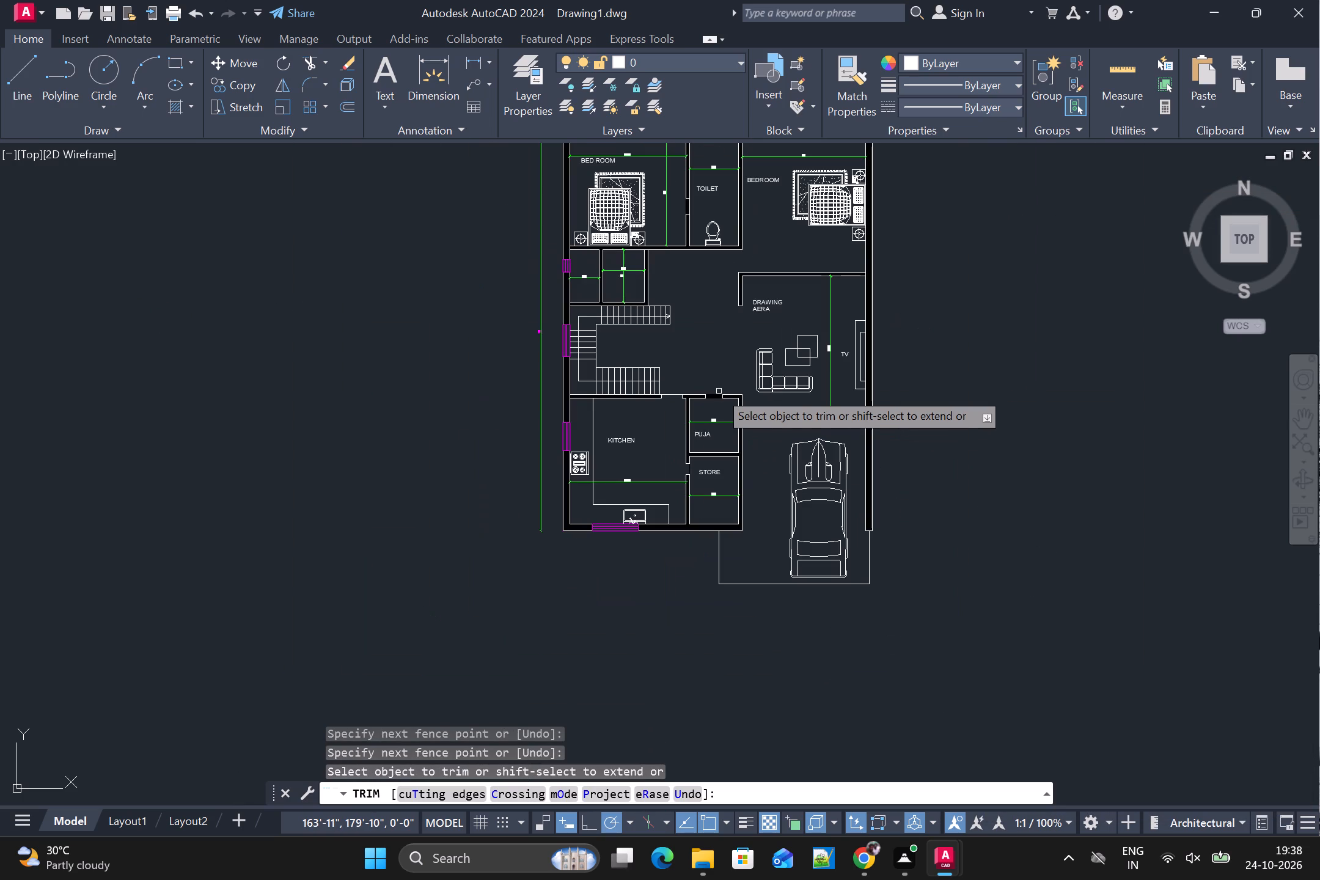
Increase the text height of the ISO-25 dimension style and set that style as current.
{"action": "scroll", "coordinate": [719, 391], "scroll_direction": "down", "scroll_amount": 1}
{"action": "scroll", "coordinate": [717, 317], "scroll_direction": "up", "scroll_amount": 1}
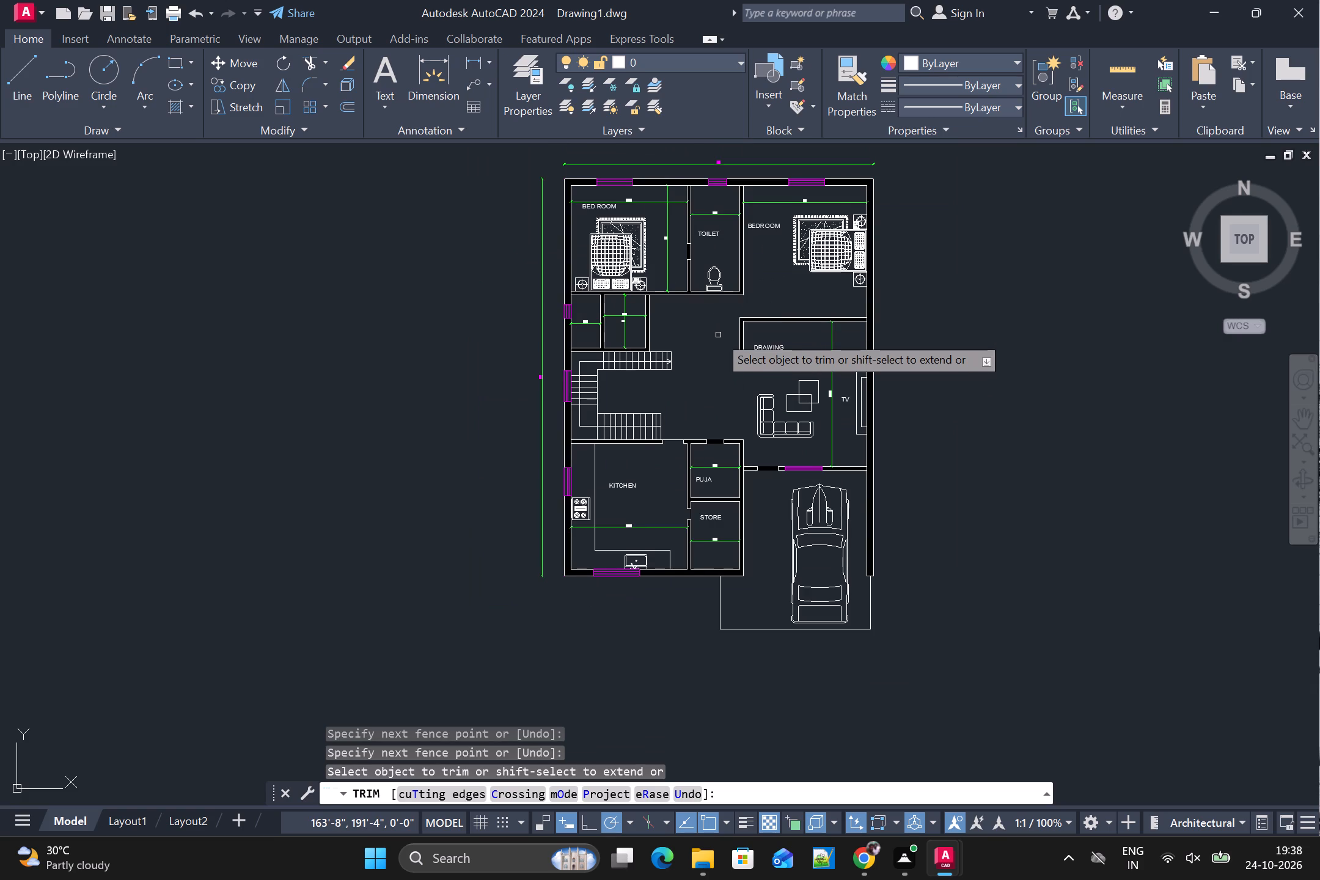
{"action": "key", "text": "Escape"}
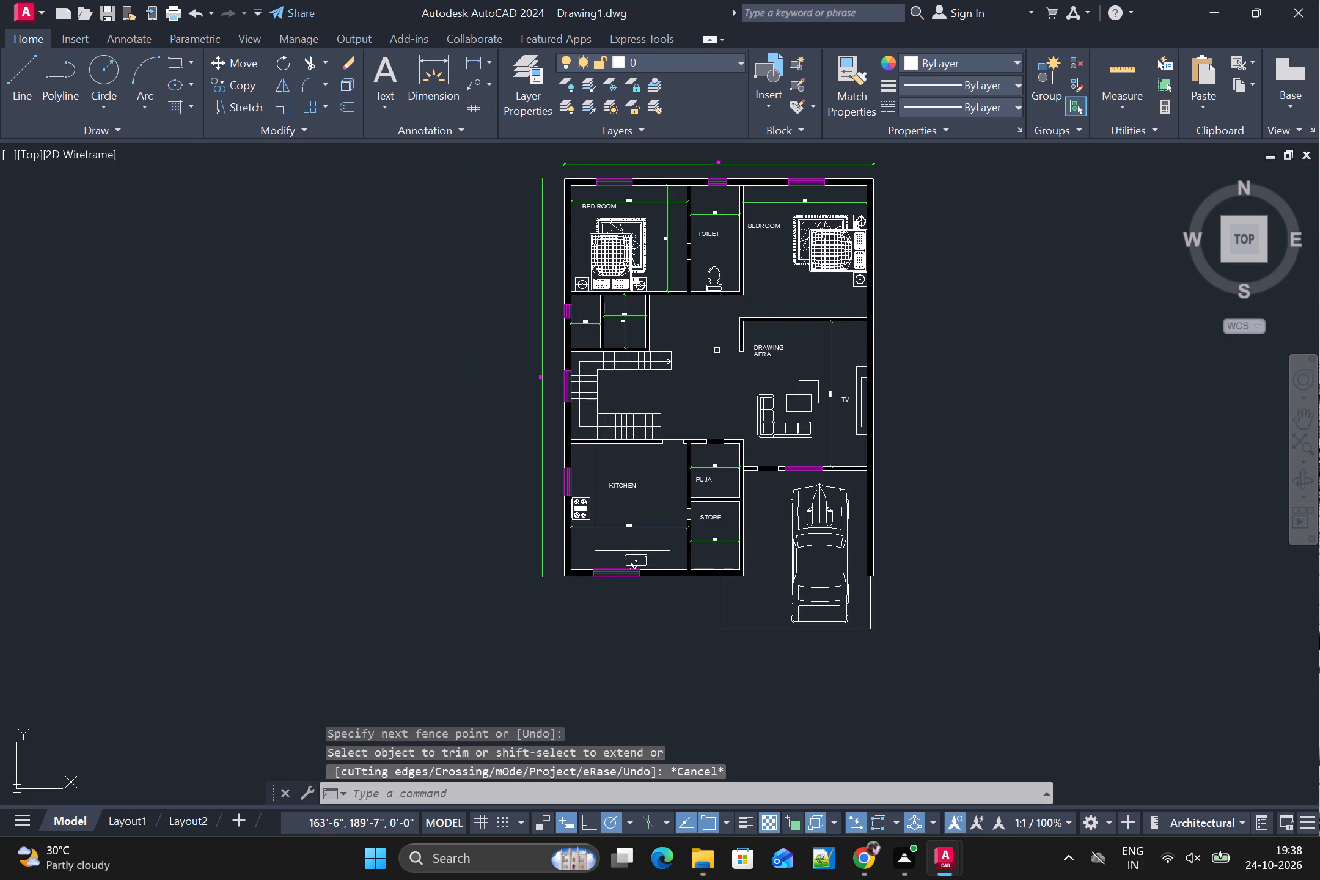
{"action": "type", "text": "D"}
{"action": "key", "text": "space"}
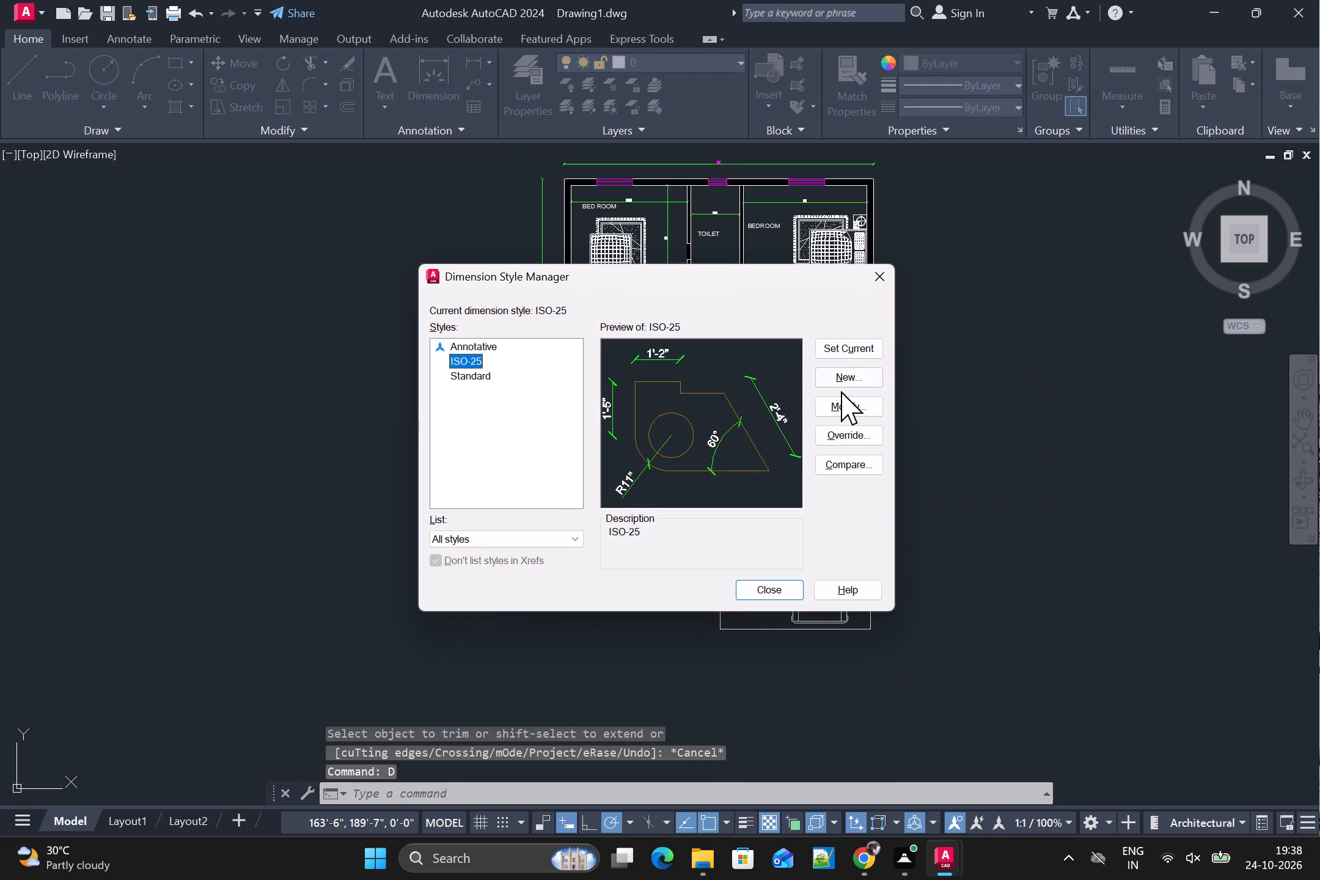
{"action": "left_click", "coordinate": [849, 410]}
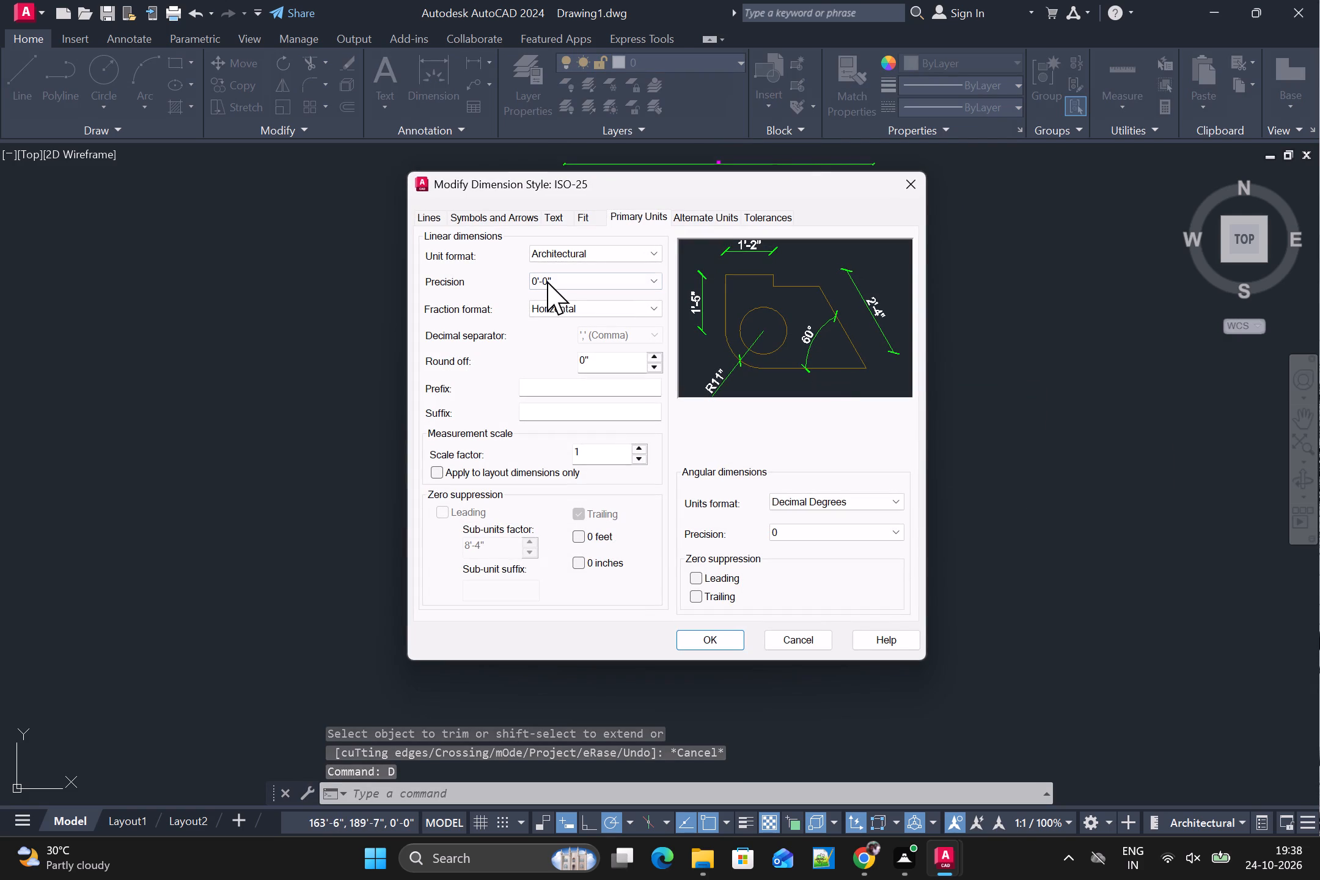
{"action": "left_click", "coordinate": [549, 216]}
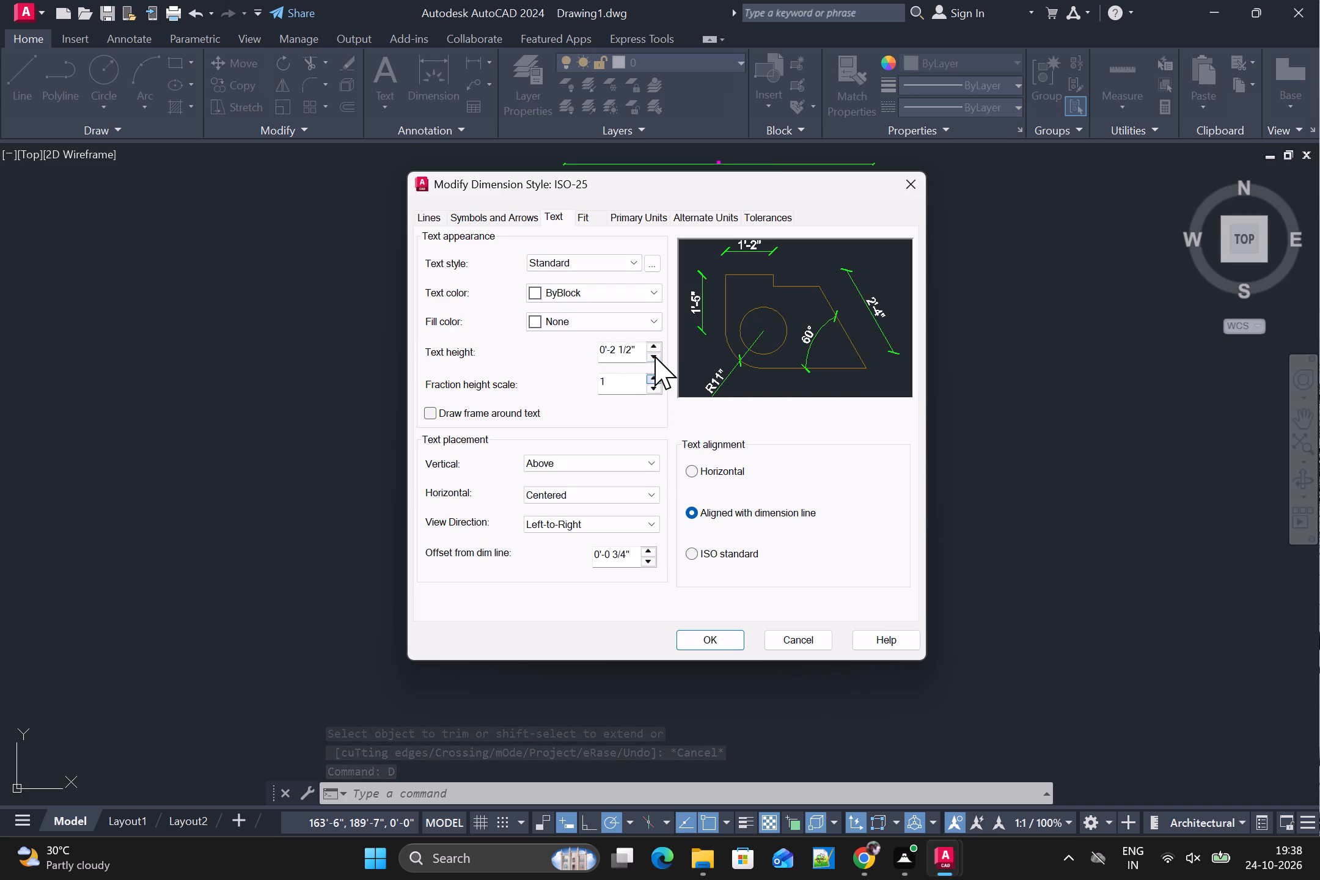
{"action": "triple_click", "coordinate": [654, 349]}
{"action": "triple_click", "coordinate": [654, 349]}
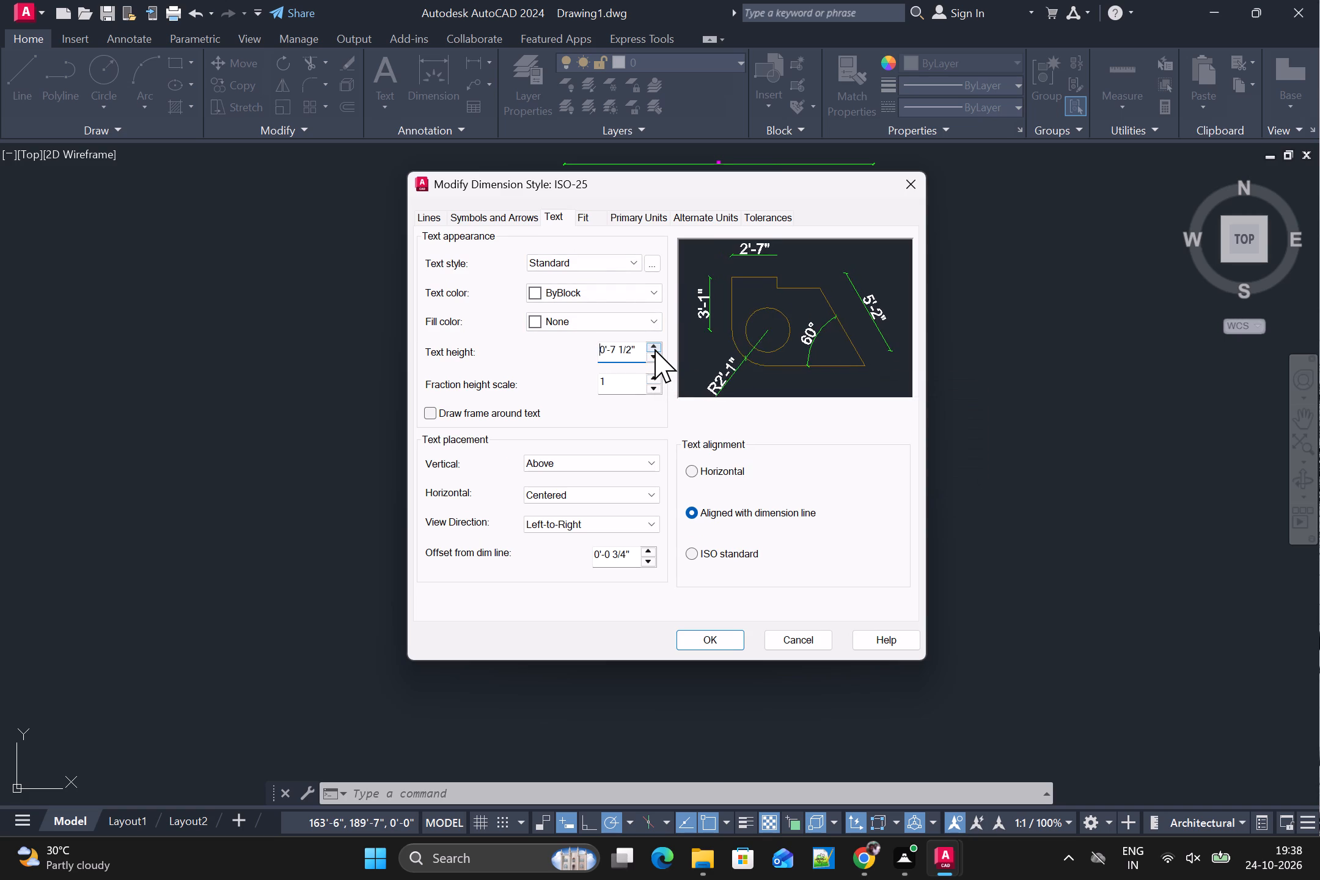
{"action": "left_click", "coordinate": [654, 349]}
{"action": "left_click", "coordinate": [705, 634]}
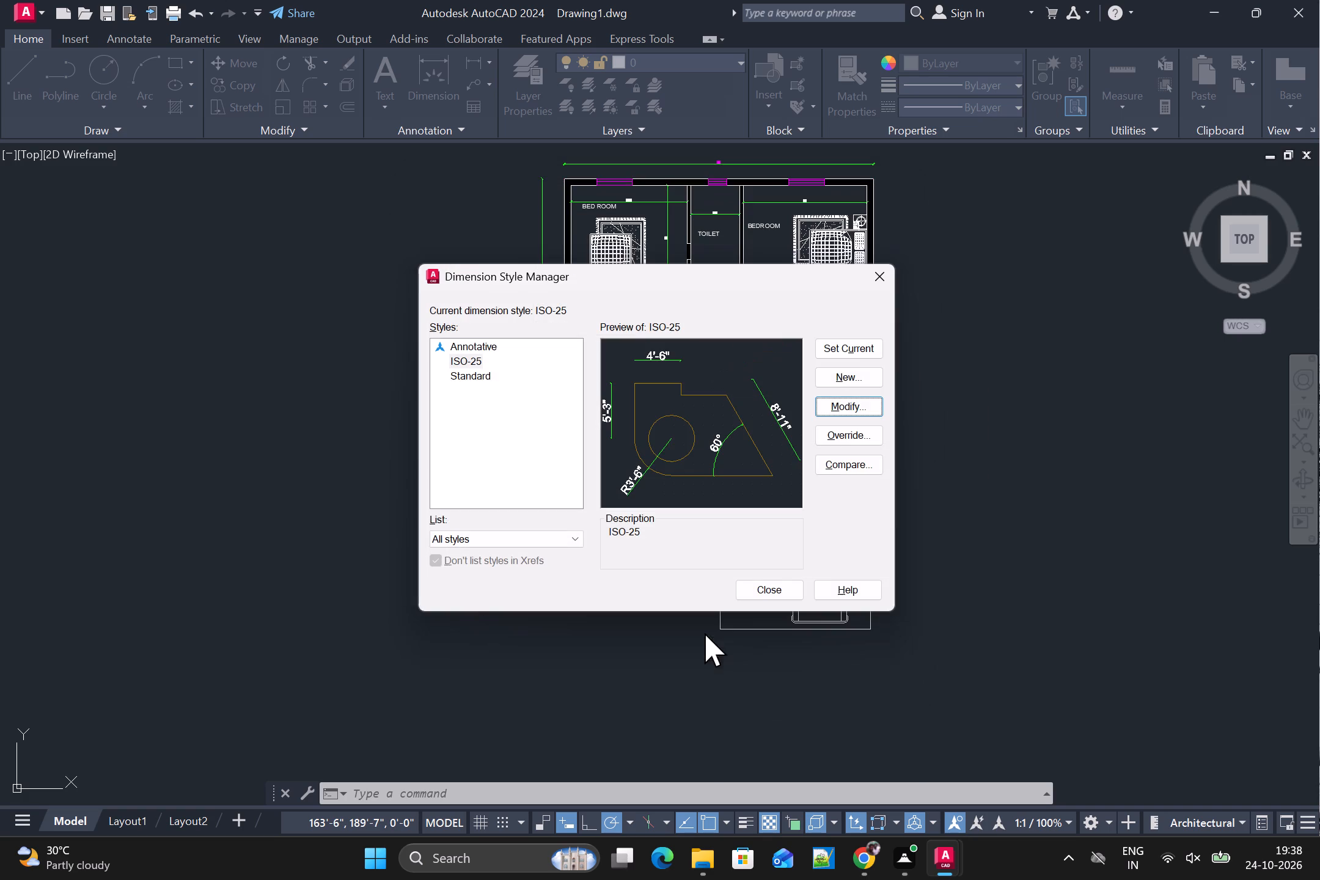
{"action": "left_click", "coordinate": [858, 343]}
{"action": "left_click", "coordinate": [775, 586]}
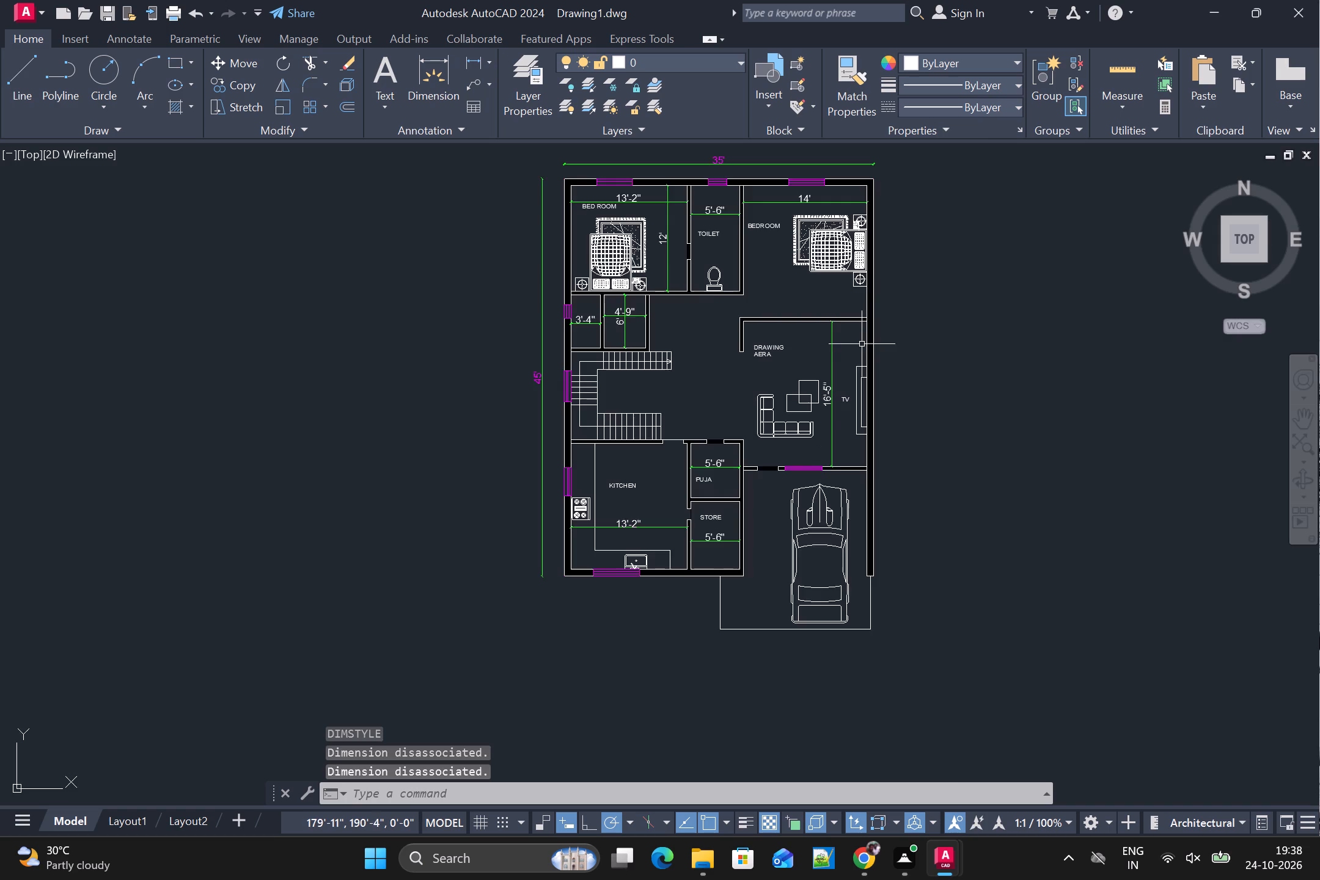
Examine the dimension text across the floor plan for legibility.
{"action": "scroll", "coordinate": [860, 345], "scroll_direction": "down", "scroll_amount": 1}
{"action": "scroll", "coordinate": [786, 317], "scroll_direction": "up", "scroll_amount": 2}
{"action": "middle_click_drag", "start_coordinate": [795, 332], "coordinate": [788, 349]}
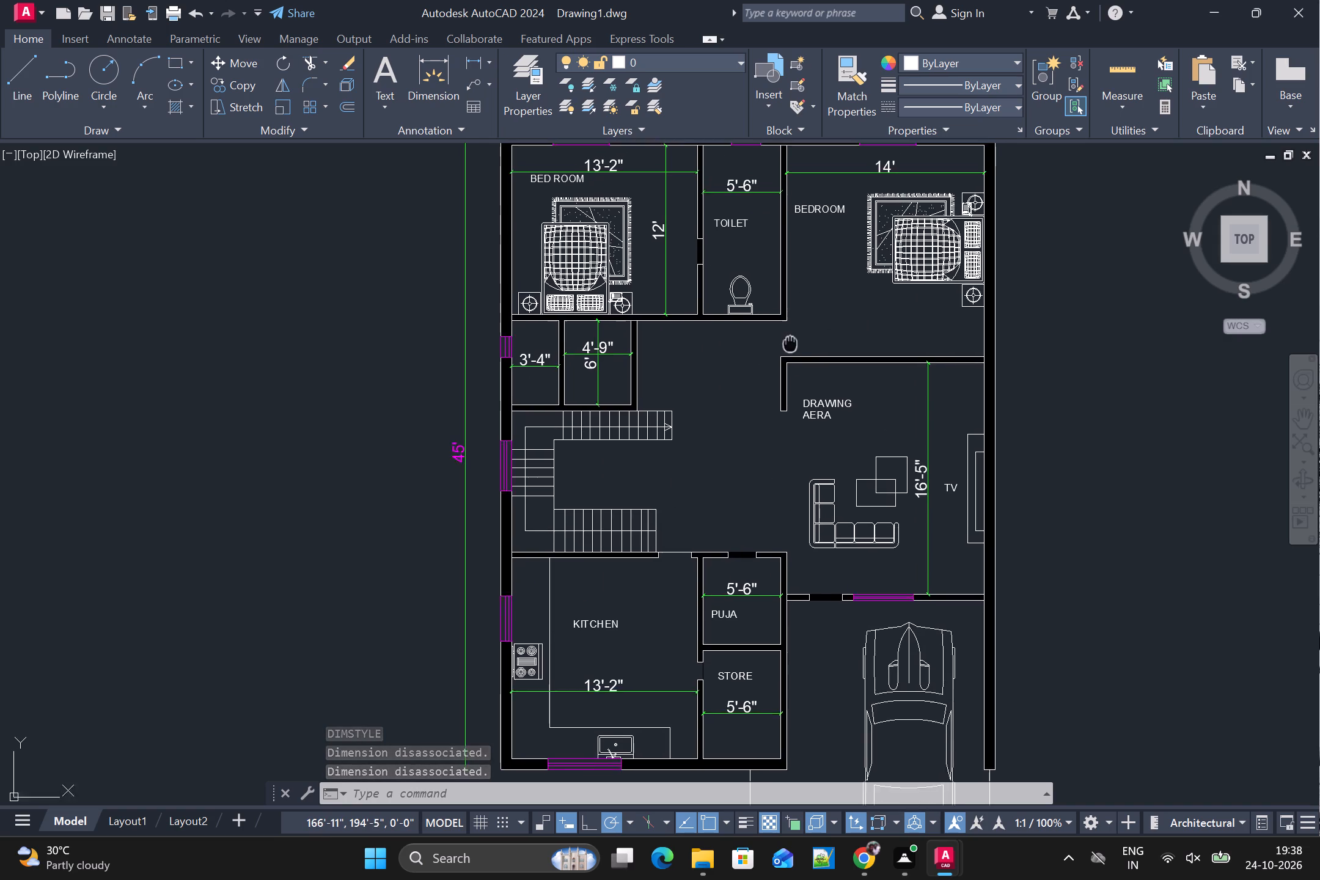
{"action": "middle_click_drag", "start_coordinate": [788, 349], "coordinate": [754, 424]}
{"action": "scroll", "coordinate": [754, 424], "scroll_direction": "down", "scroll_amount": 1}
{"action": "middle_click_drag", "start_coordinate": [793, 414], "coordinate": [796, 339]}
{"action": "scroll", "coordinate": [796, 335], "scroll_direction": "down", "scroll_amount": 1}
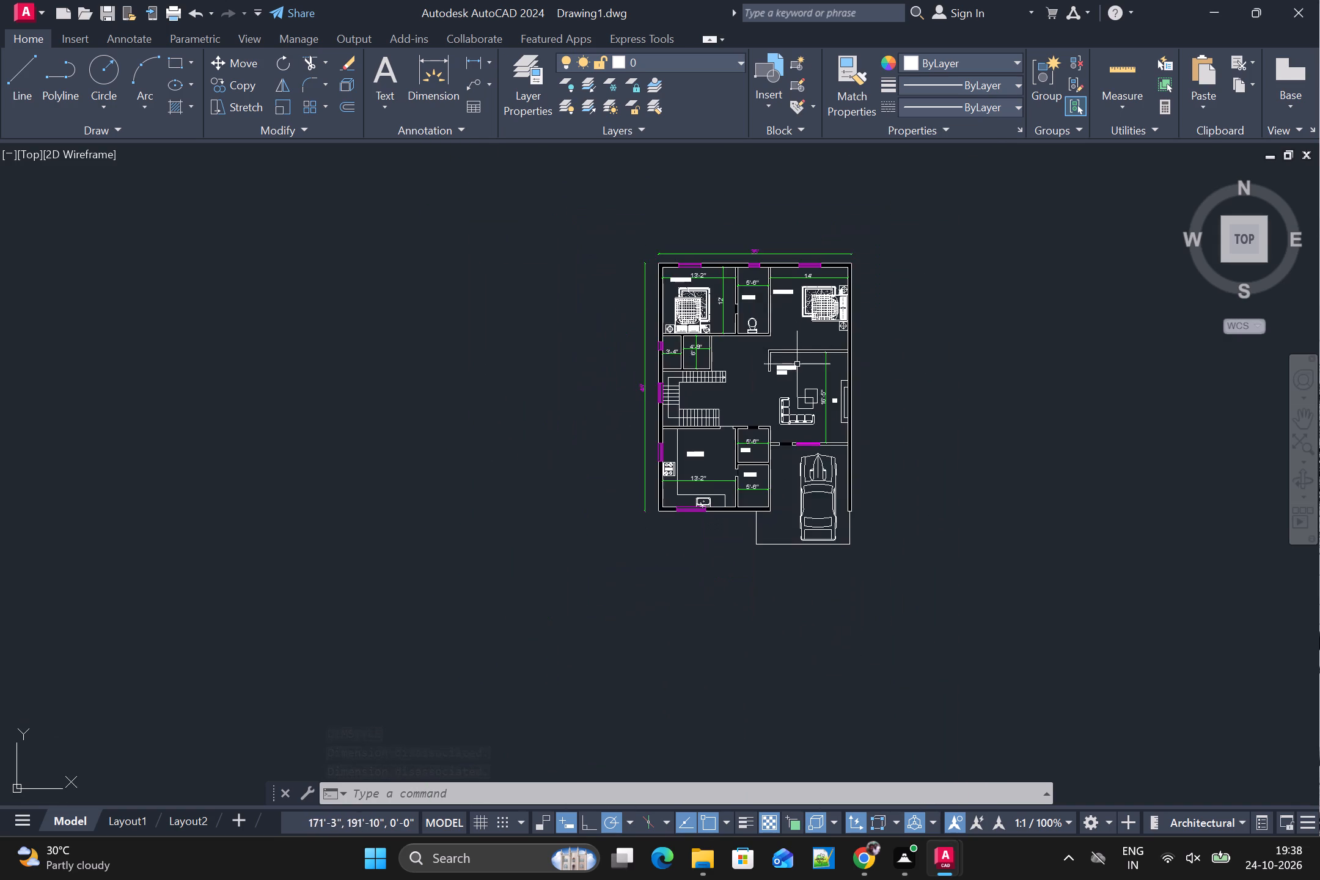
{"action": "scroll", "coordinate": [798, 364], "scroll_direction": "up", "scroll_amount": 1}
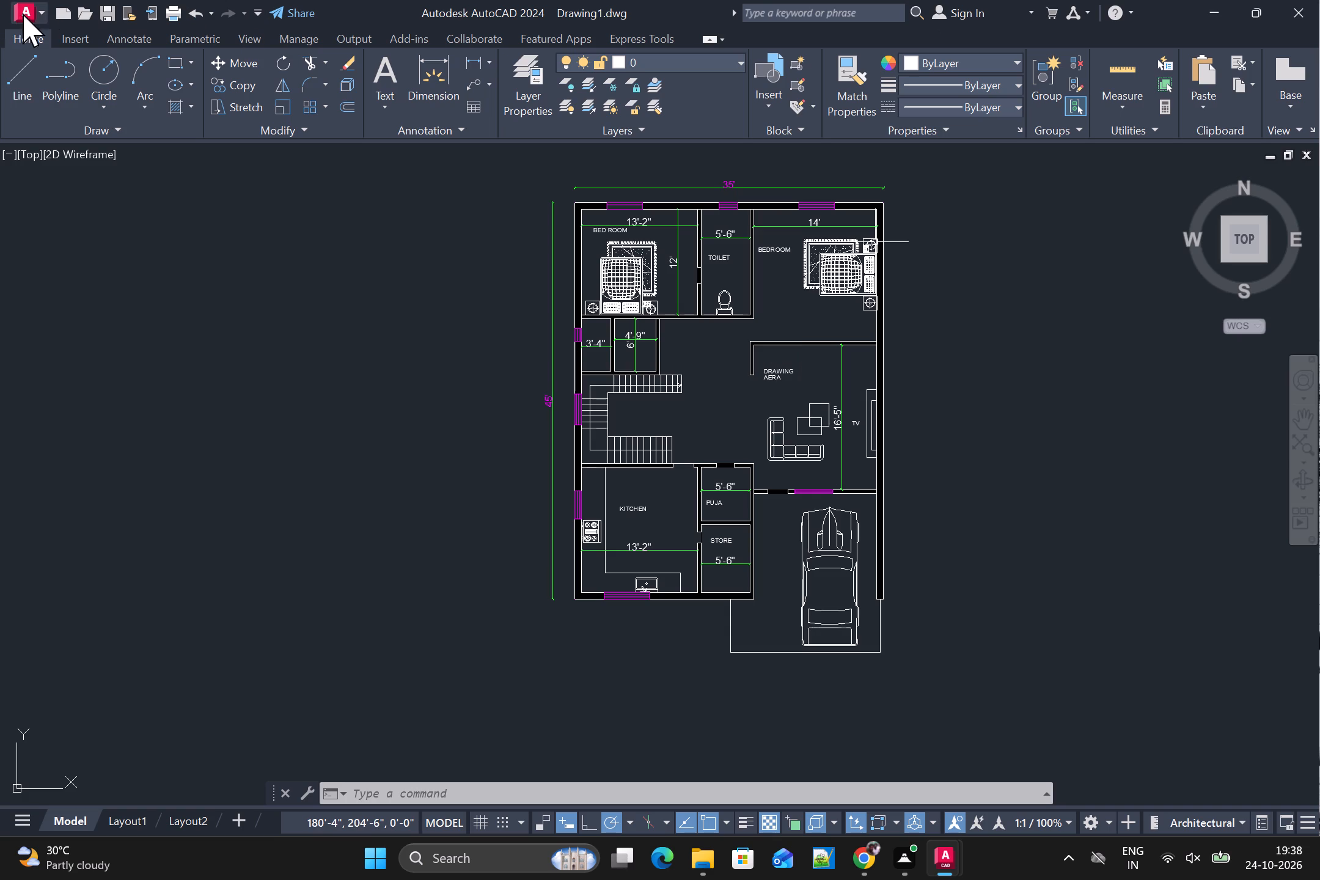
Start saving the drawing as a new file in the FUJI AUTOCAD PROJECTS folder on the Desktop.
{"action": "left_click", "coordinate": [45, 14]}
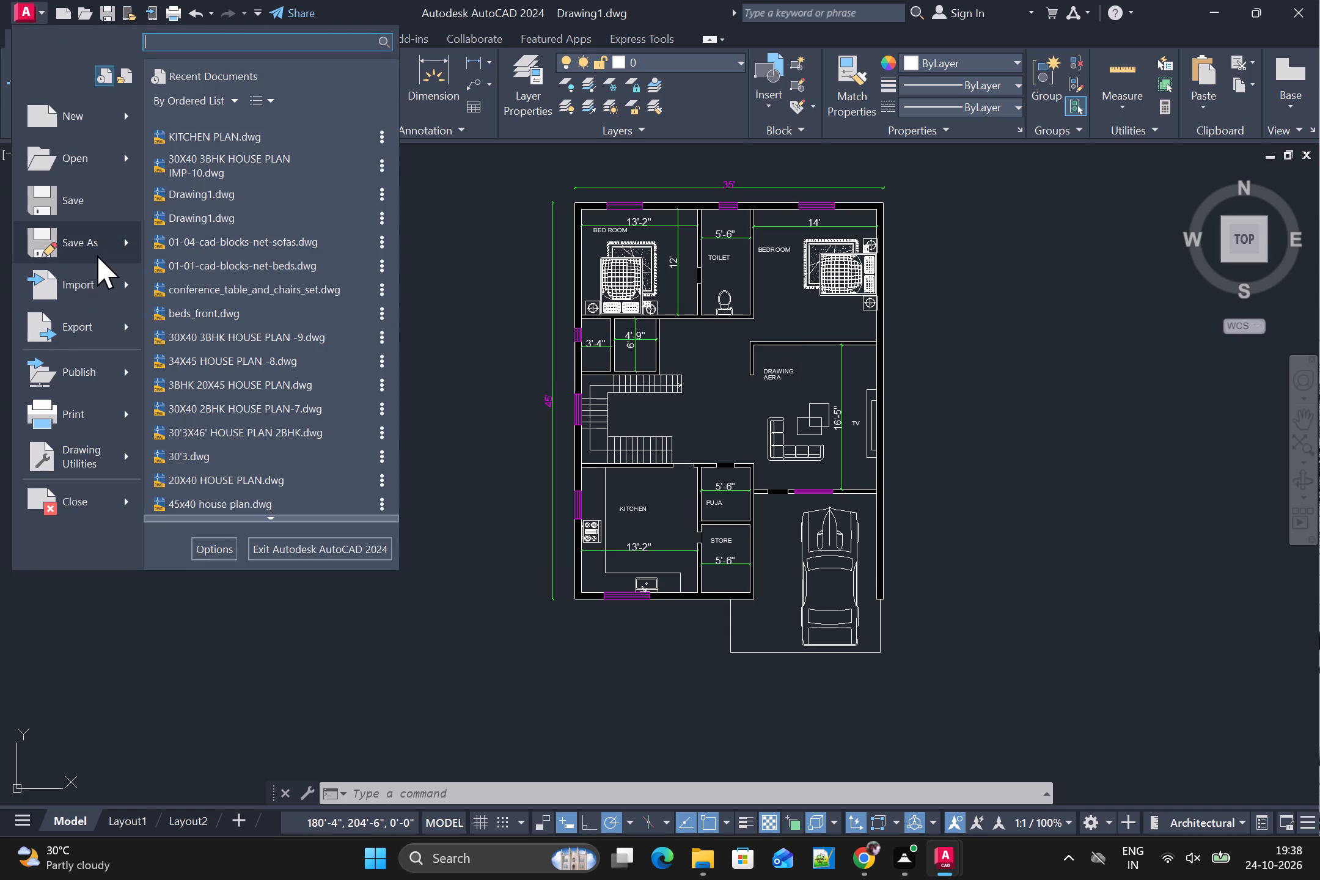
{"action": "left_click", "coordinate": [97, 255]}
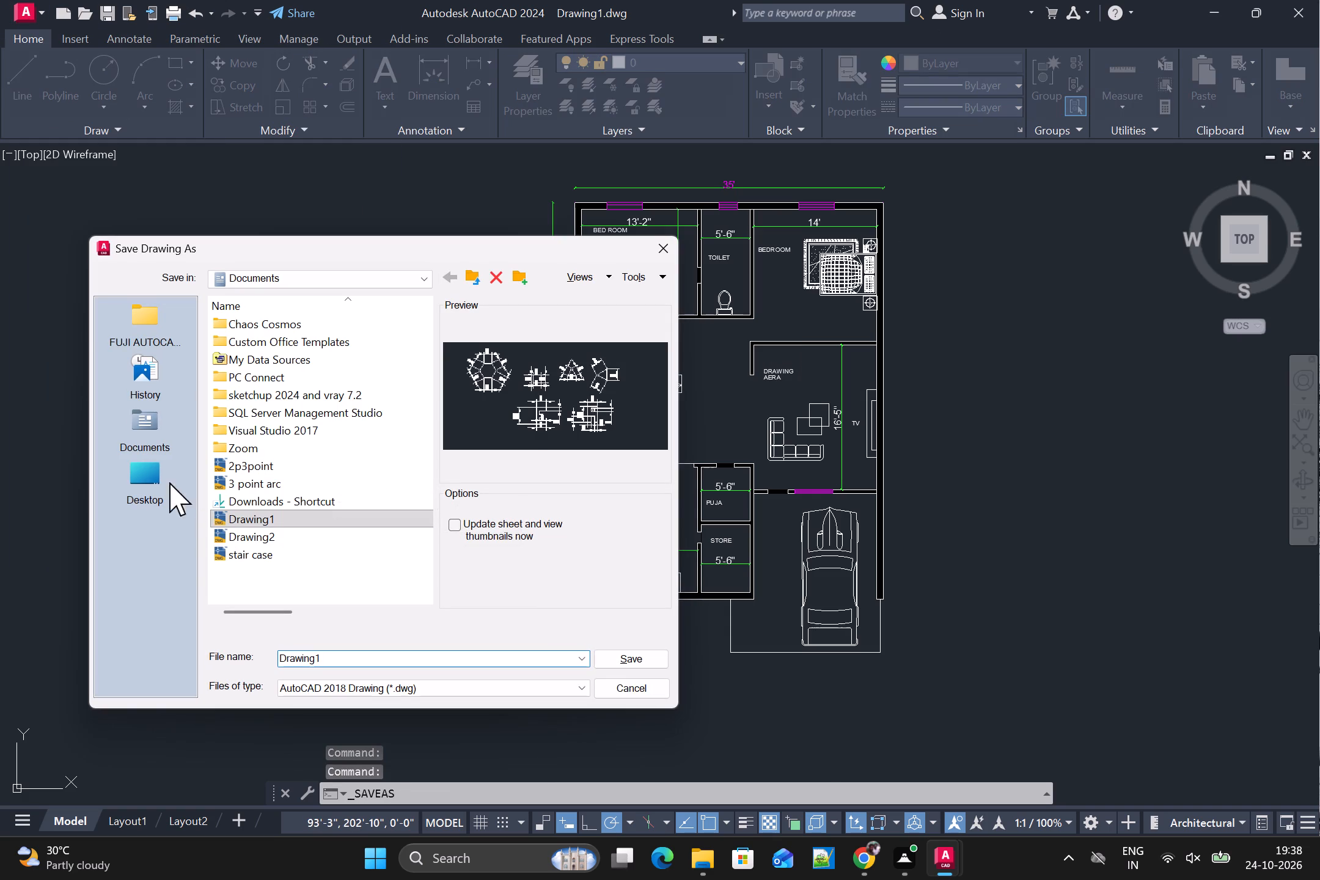
{"action": "left_click", "coordinate": [147, 486]}
{"action": "scroll", "coordinate": [314, 456], "scroll_direction": "down", "scroll_amount": 1}
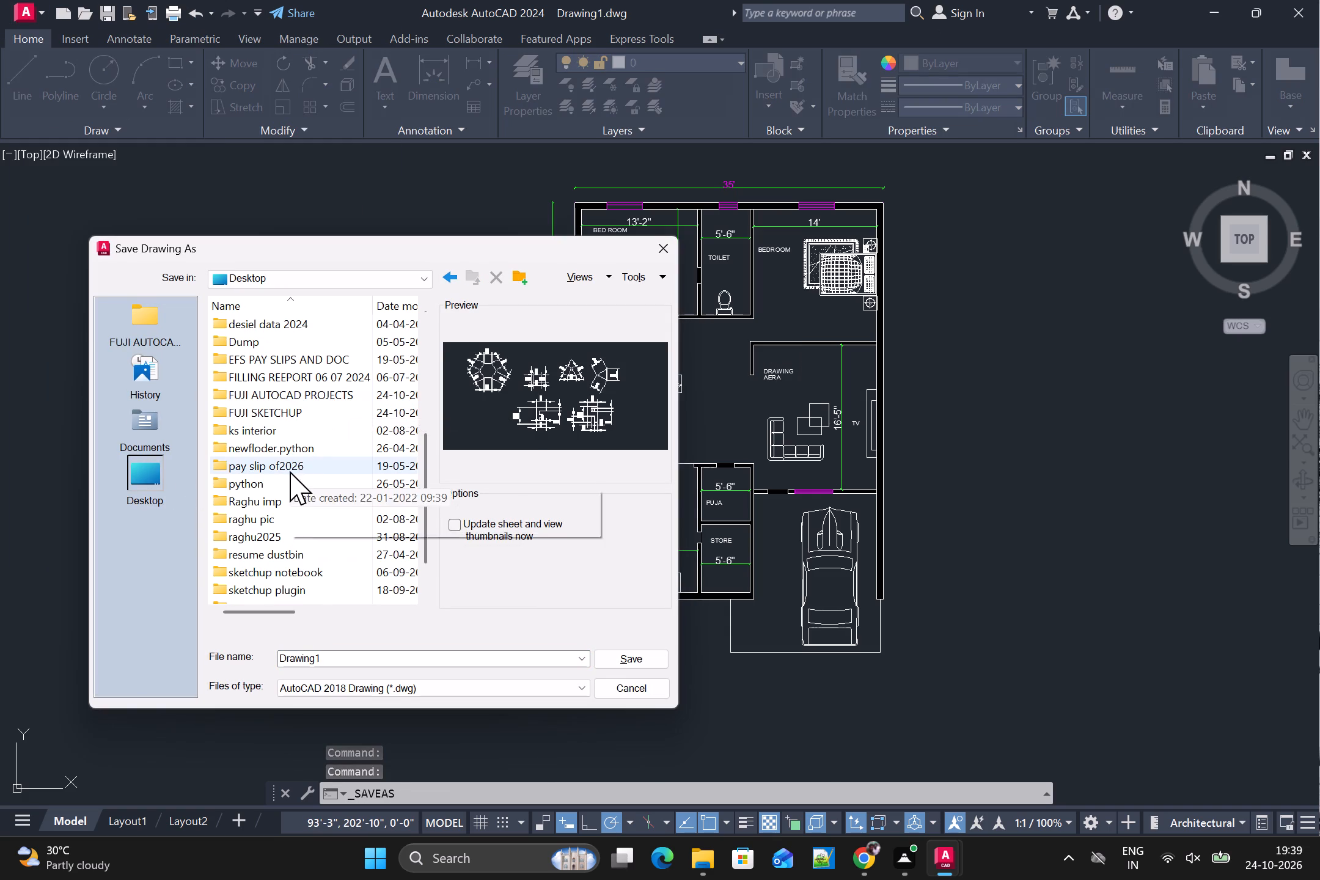
{"action": "double_click", "coordinate": [282, 398]}
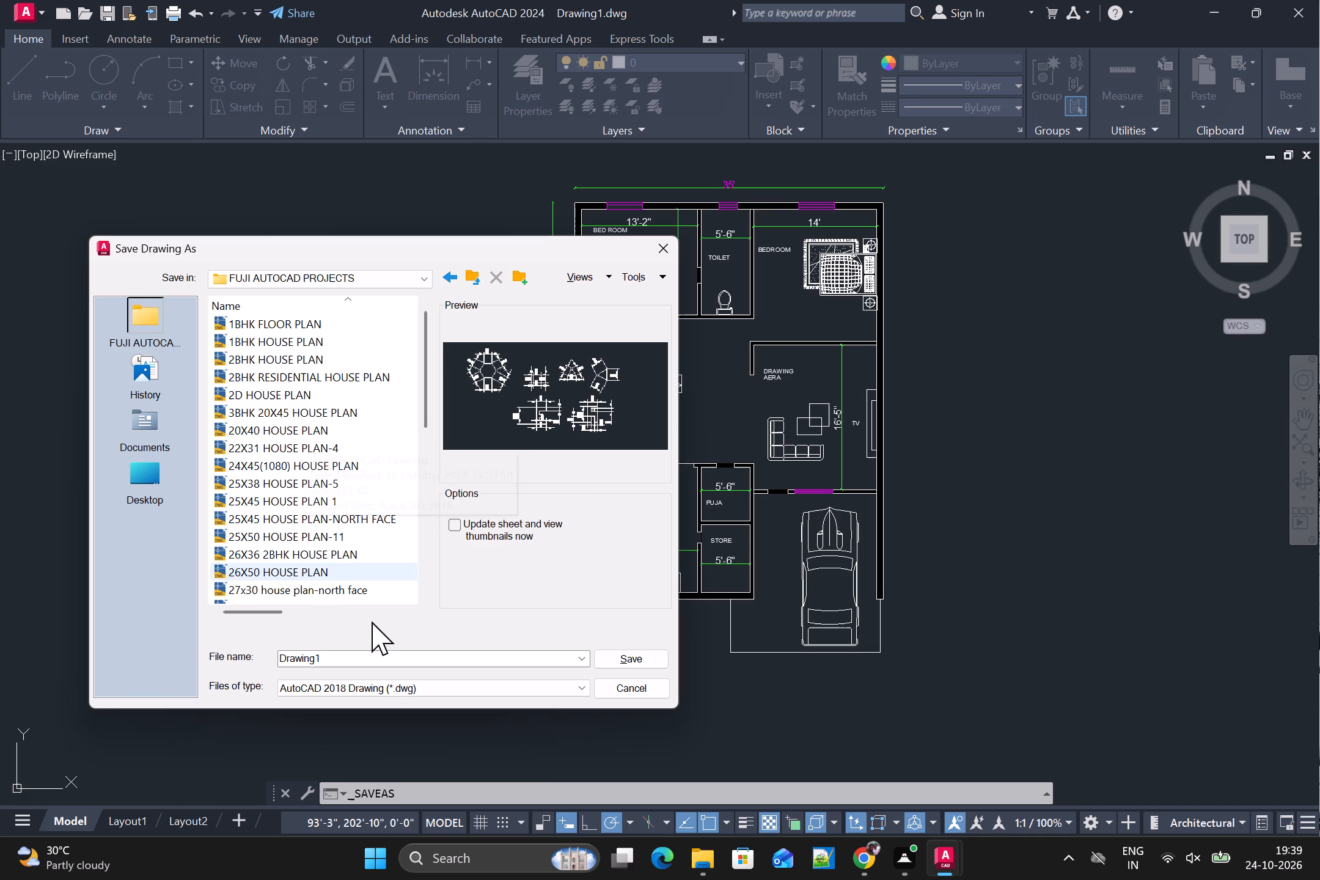
Name the file 35X45 HOUSE PLAN-12 and save it as an AutoCAD 2018 drawing.
{"action": "left_click", "coordinate": [392, 660]}
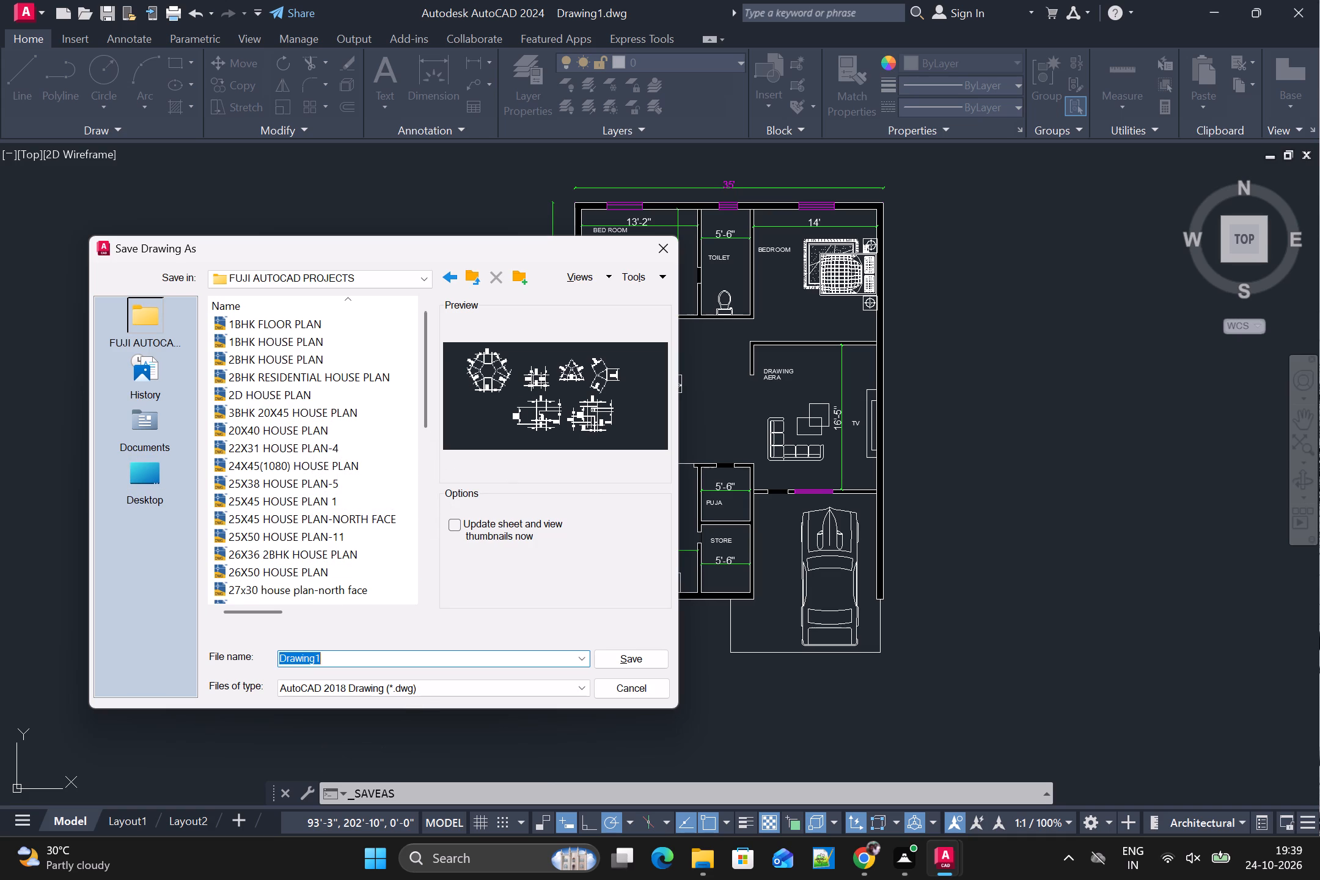
{"action": "type", "text": "35"}
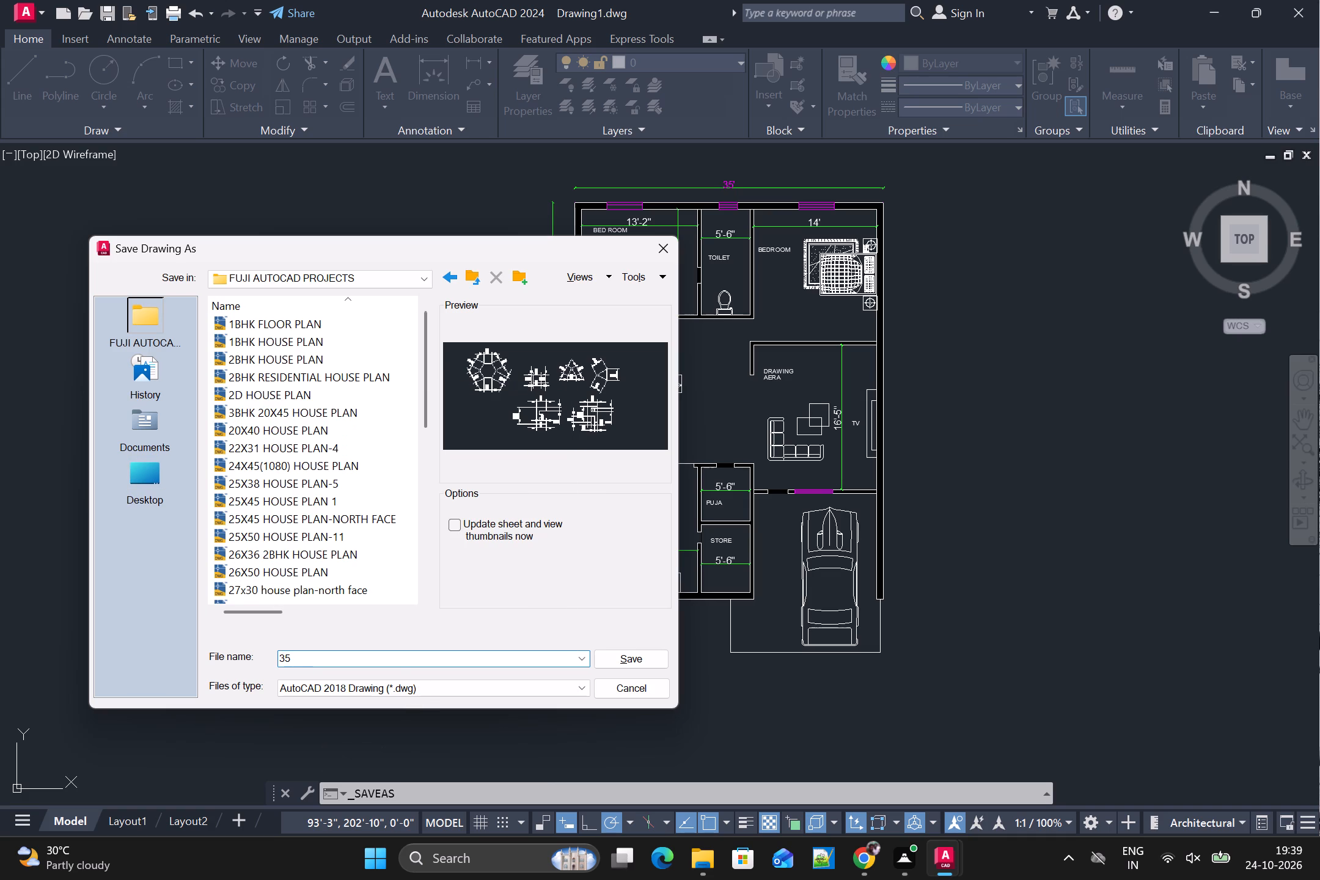
{"action": "key", "text": "space"}
{"action": "type", "text": "X"}
{"action": "key", "text": "BackSpace"}
{"action": "key", "text": "BackSpace"}
{"action": "type", "text": "X45B"}
{"action": "key", "text": "space"}
{"action": "key", "text": "BackSpace"}
{"action": "key", "text": "BackSpace"}
{"action": "key", "text": "space"}
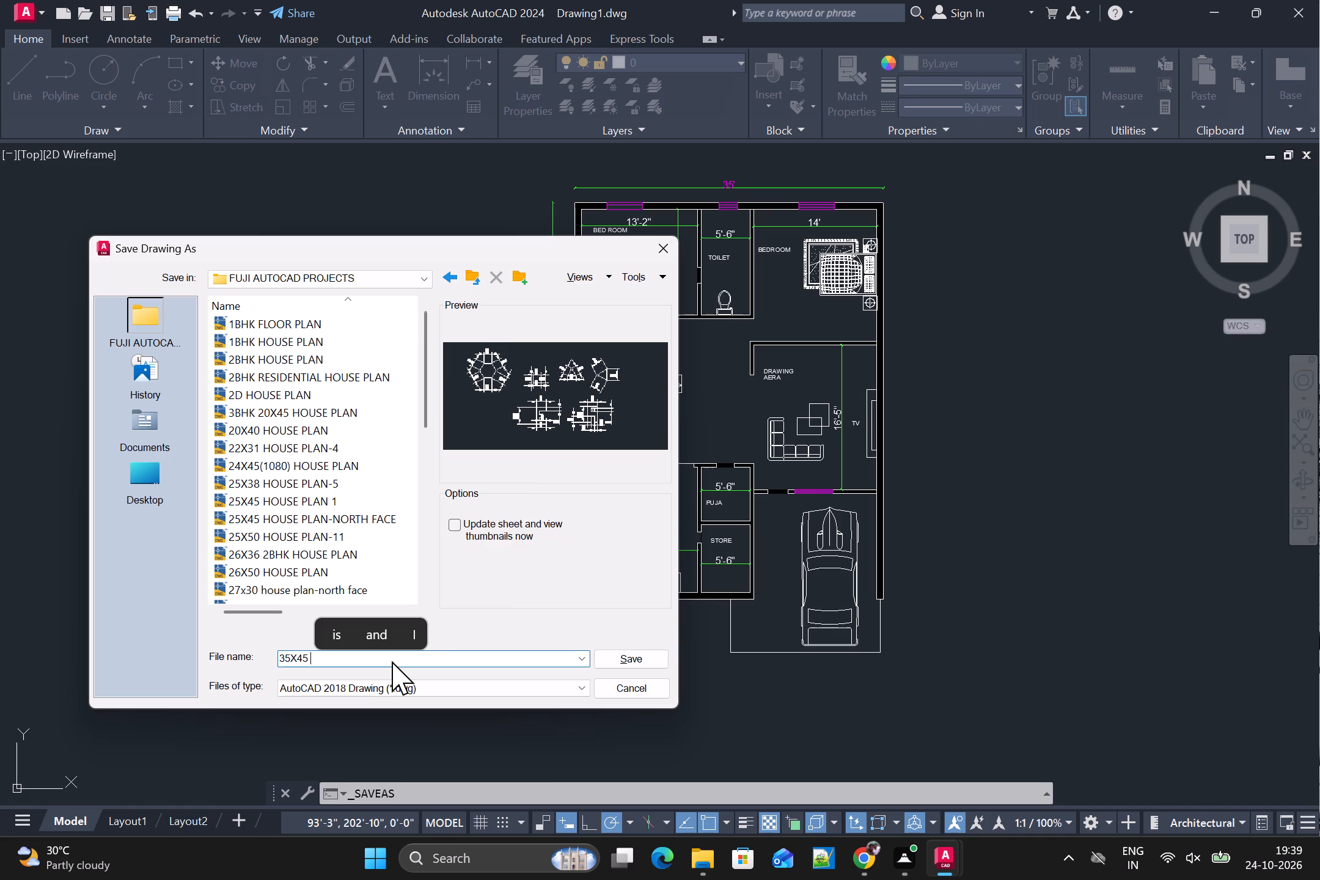
{"action": "type", "text": "HOUSE PLAN"}
{"action": "key", "text": "minus"}
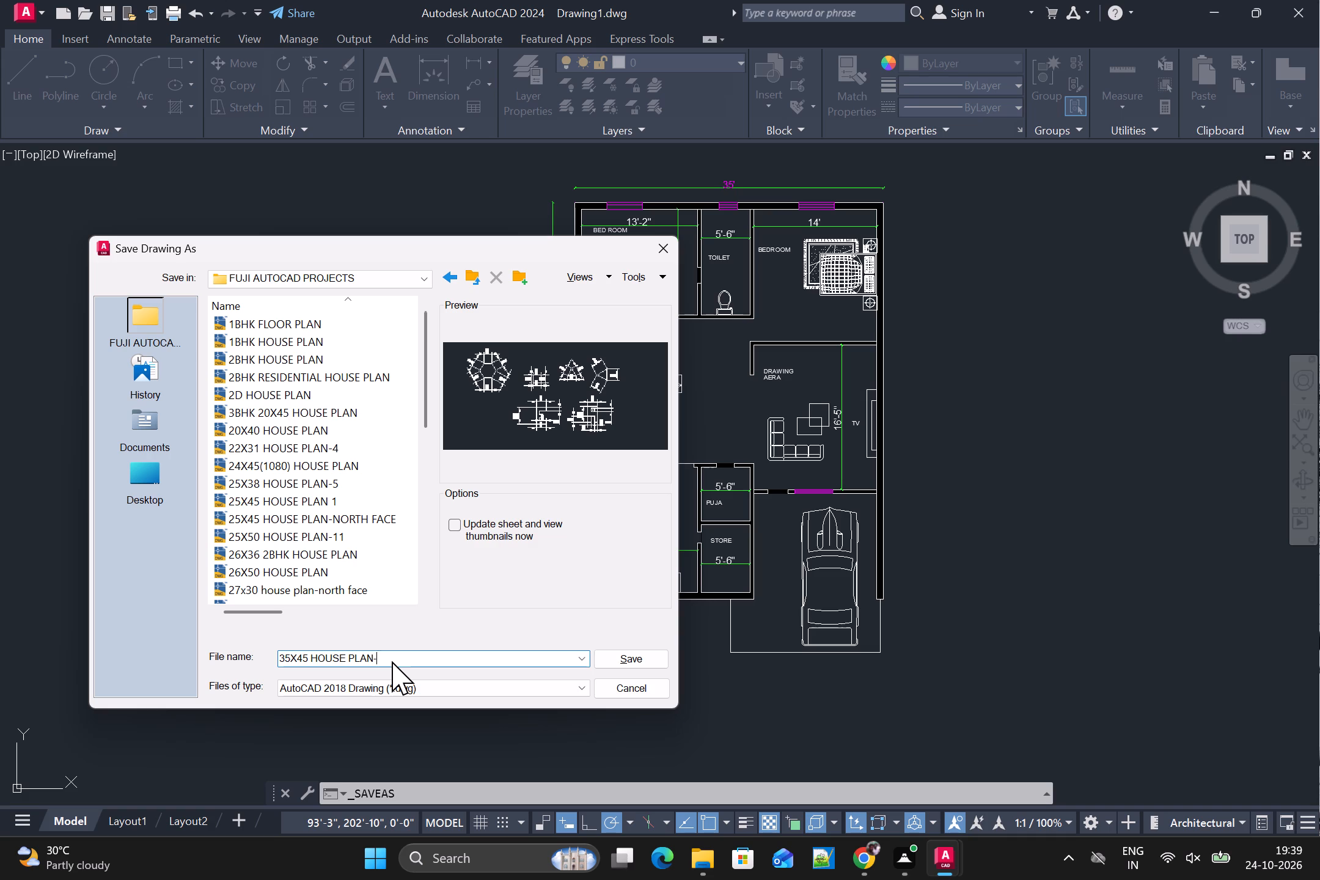
{"action": "key", "text": "2"}
{"action": "key", "text": "BackSpace"}
{"action": "type", "text": "12"}
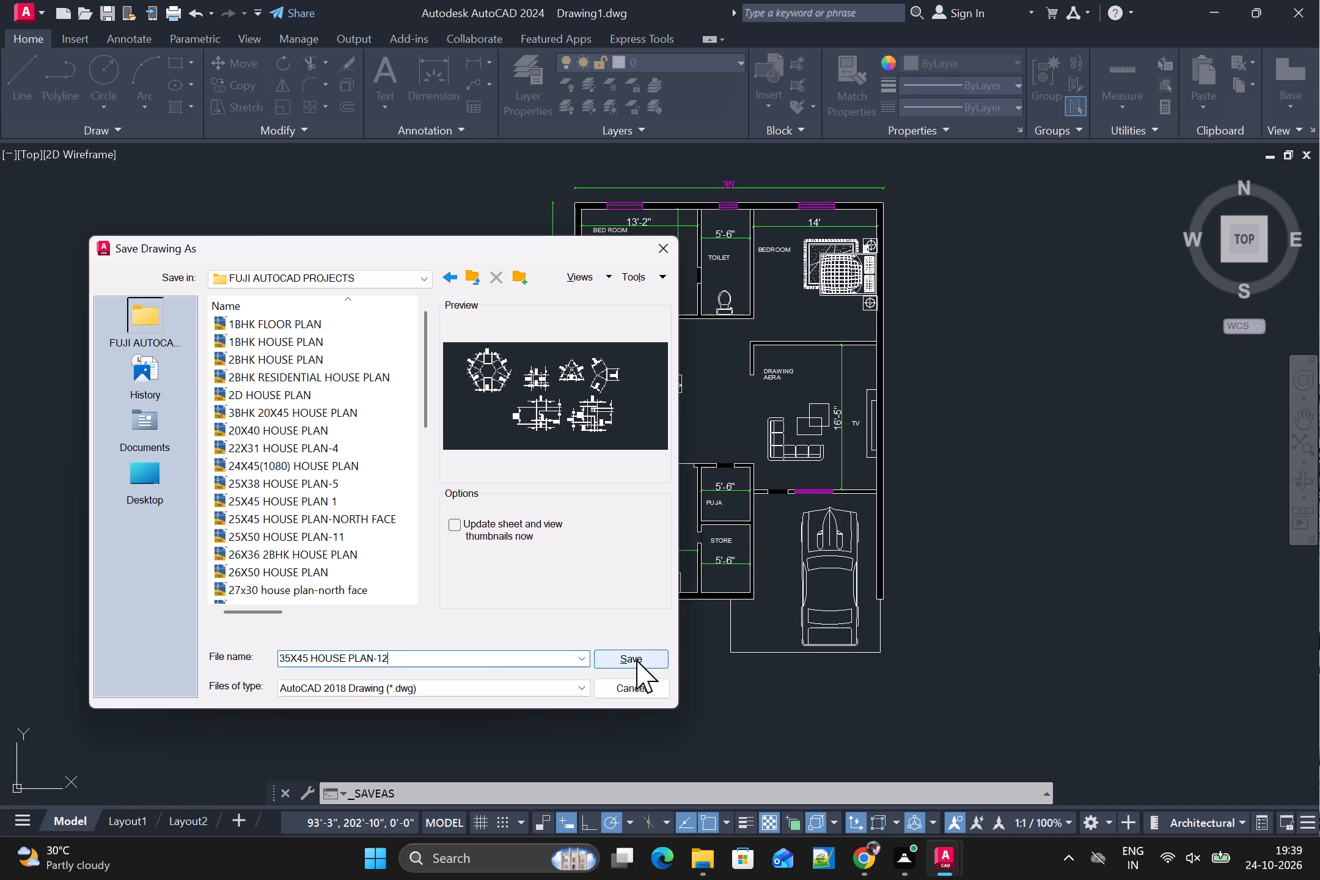
{"action": "left_click", "coordinate": [636, 659]}
Check the Open and Save settings in the Options dialog, including the log file option.
{"action": "left_click", "coordinate": [486, 788]}
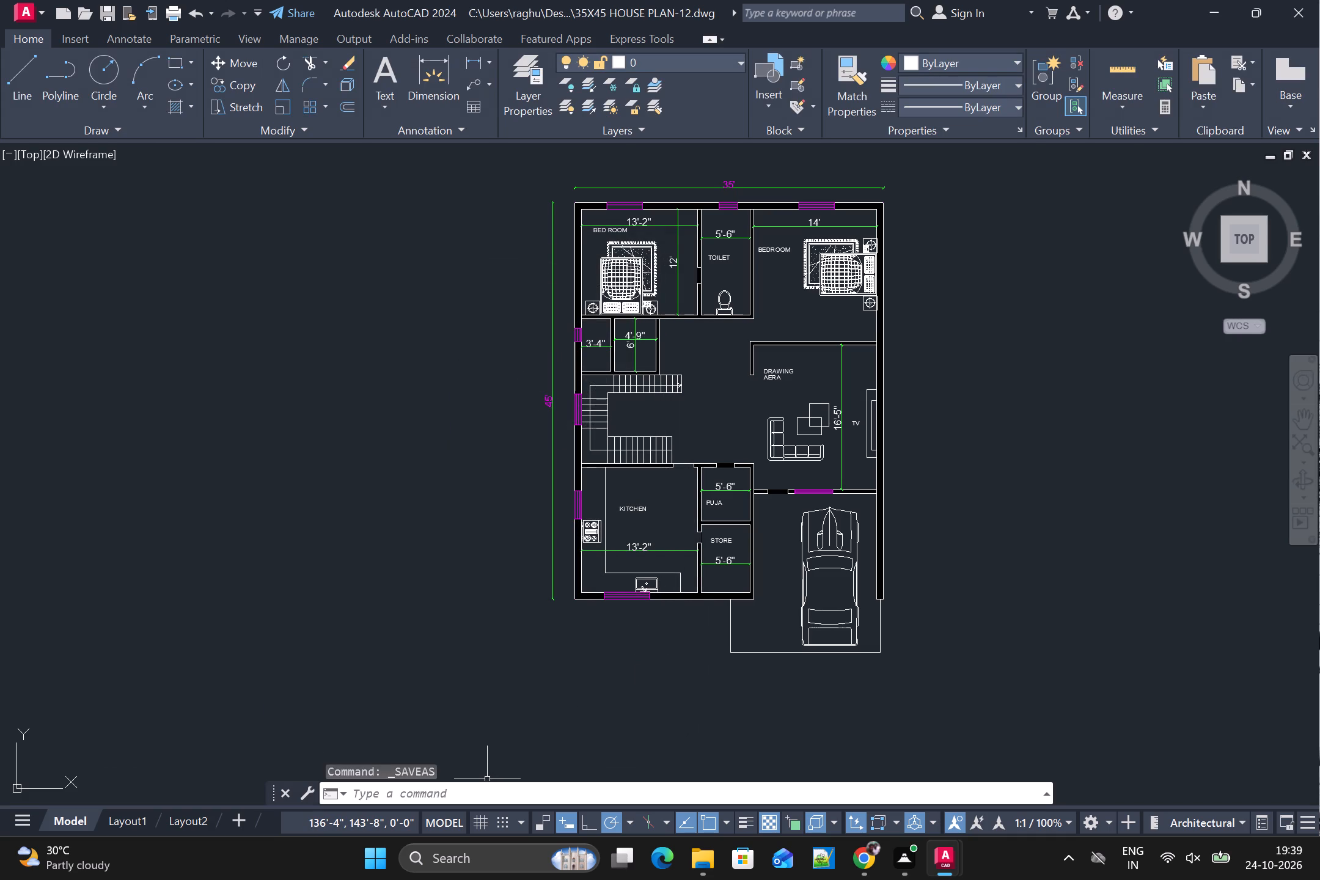
{"action": "type", "text": "OPTIONMS"}
{"action": "key", "text": "Return"}
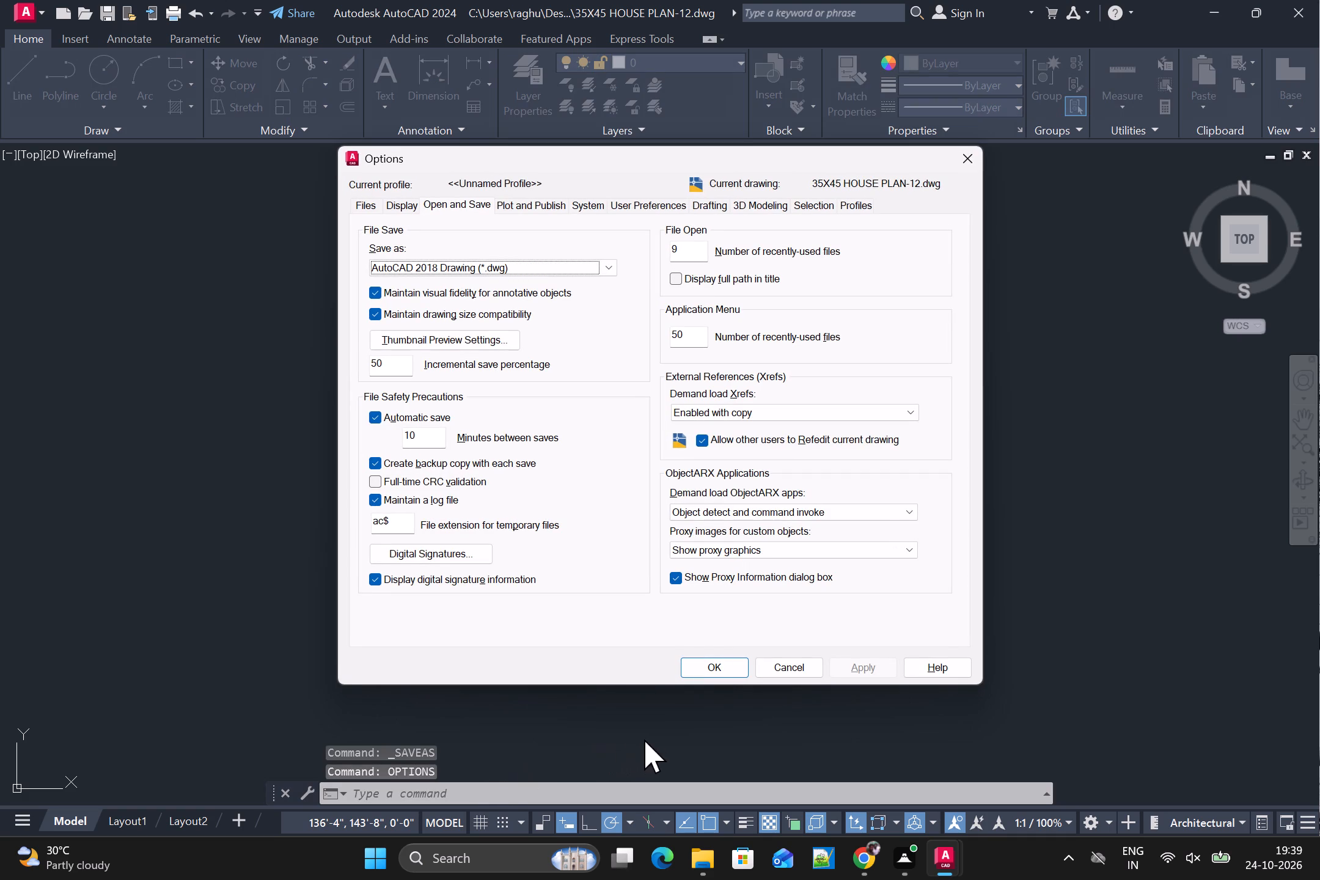
{"action": "left_click", "coordinate": [730, 670]}
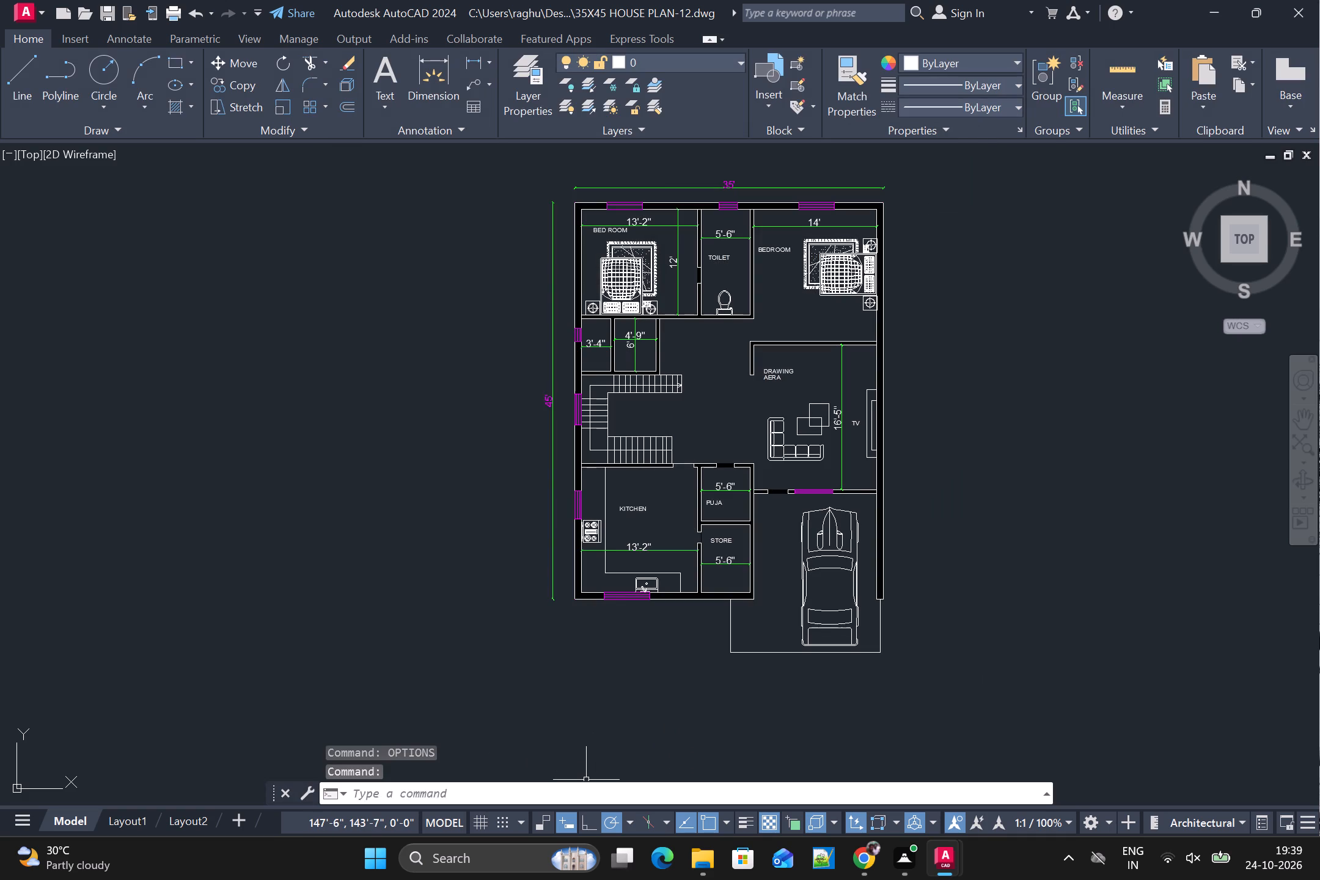
Query the LOGFILENAME system variable for the drawing's log file path.
{"action": "left_click", "coordinate": [582, 789]}
{"action": "type", "text": "LOGFILE NAM"}
{"action": "key", "text": "BackSpace"}
{"action": "key", "text": "BackSpace"}
{"action": "key", "text": "BackSpace"}
{"action": "key", "text": "BackSpace"}
{"action": "key", "text": "BackSpace"}
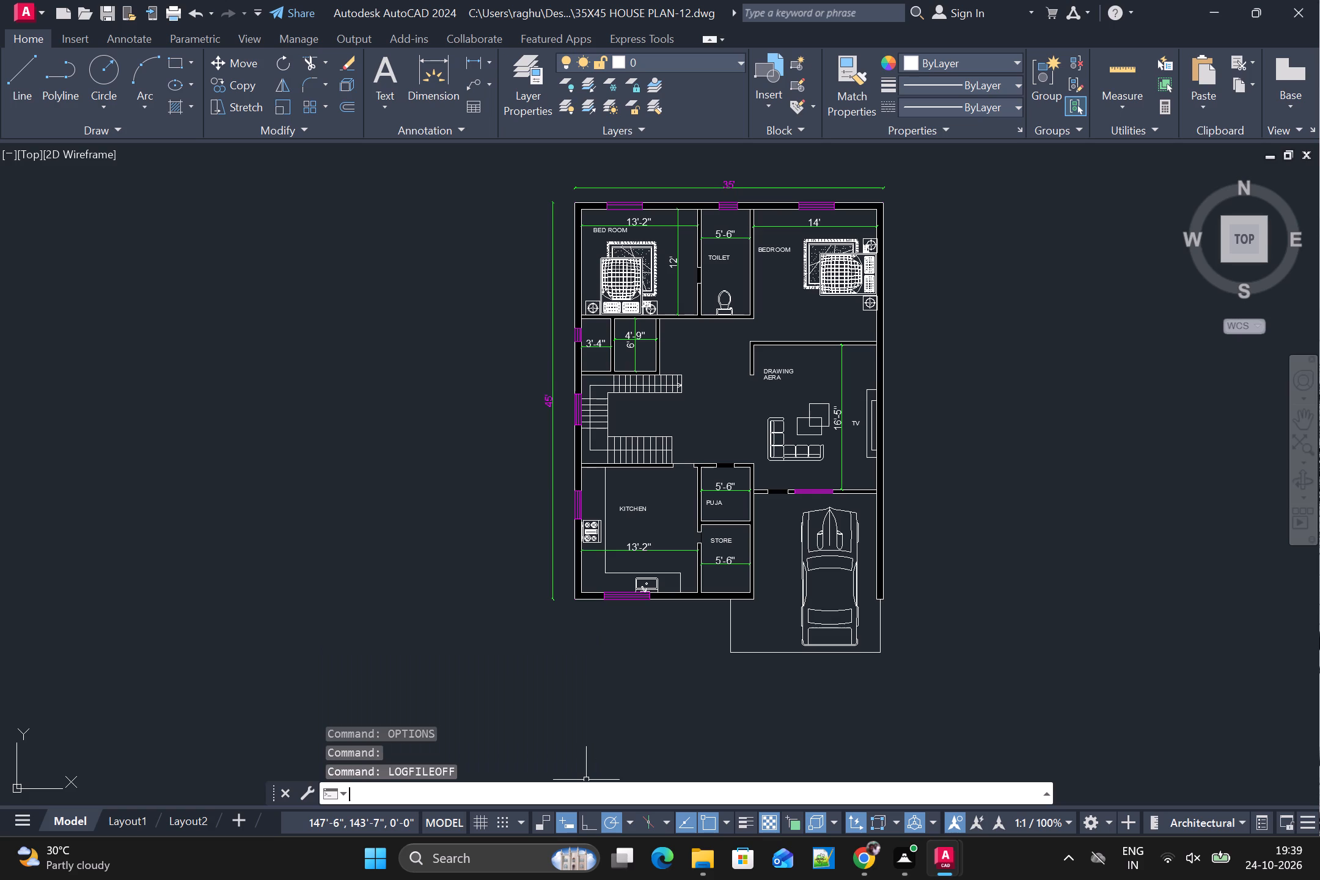
{"action": "type", "text": "LOGFILENAME"}
{"action": "key", "text": "Return"}
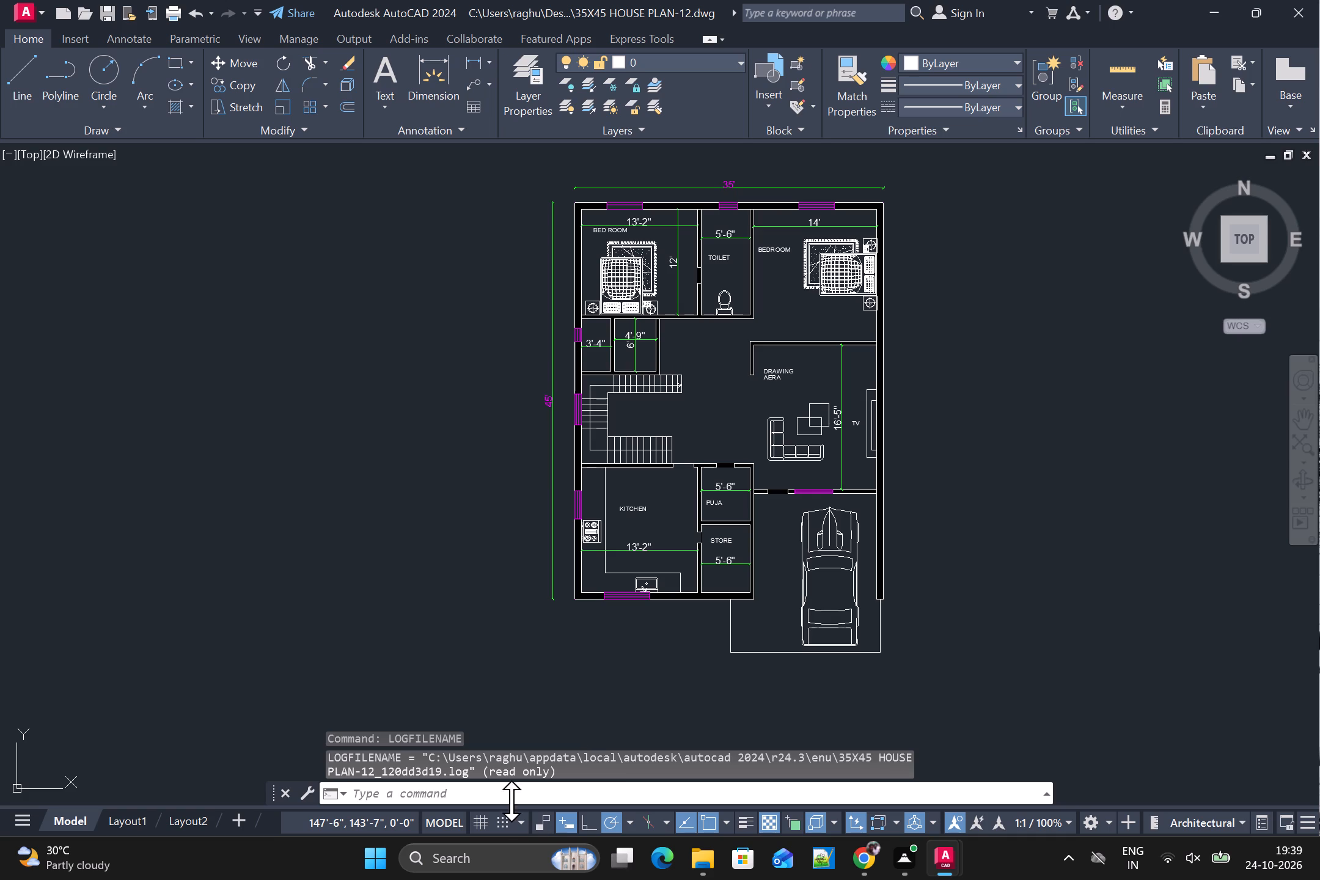
Set up the model plot with the previous plot's page setup and a window around the whole floor plan, and apply it to the layout.
{"action": "left_click", "coordinate": [507, 798]}
{"action": "key", "text": "ctrl+p"}
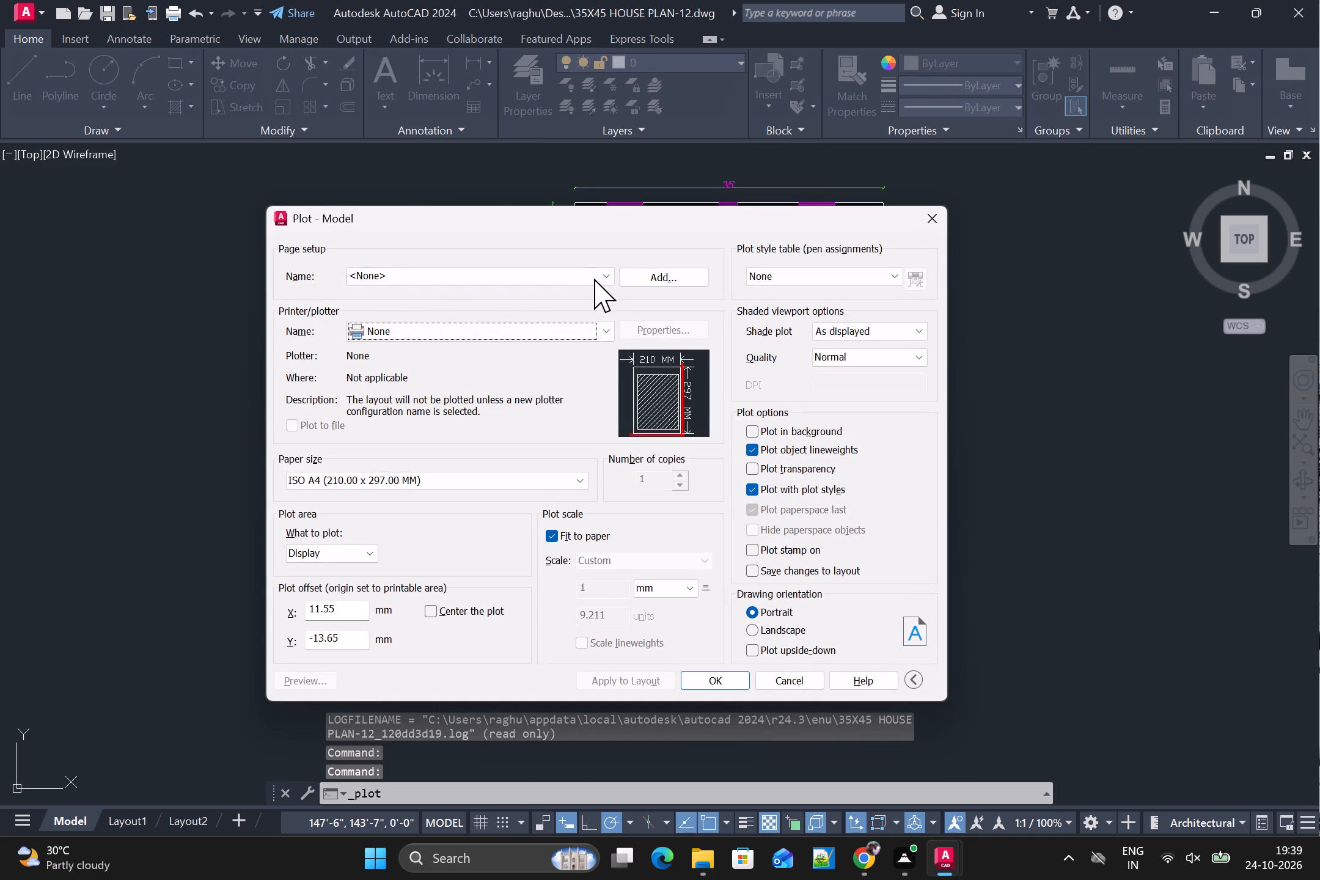
{"action": "left_click", "coordinate": [593, 278]}
{"action": "left_click", "coordinate": [497, 302]}
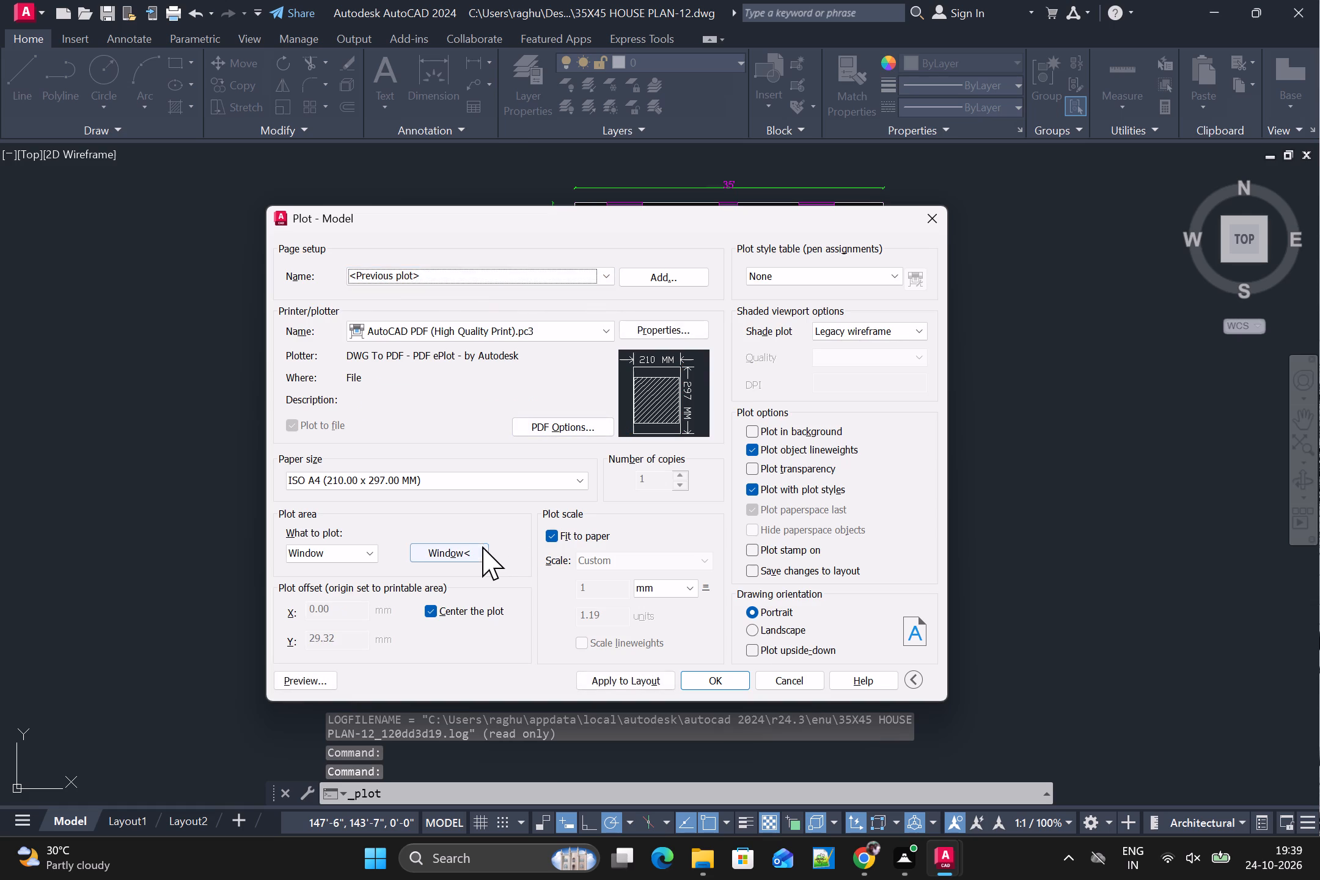
{"action": "left_click", "coordinate": [478, 549]}
{"action": "scroll", "coordinate": [477, 387], "scroll_direction": "down", "scroll_amount": 1}
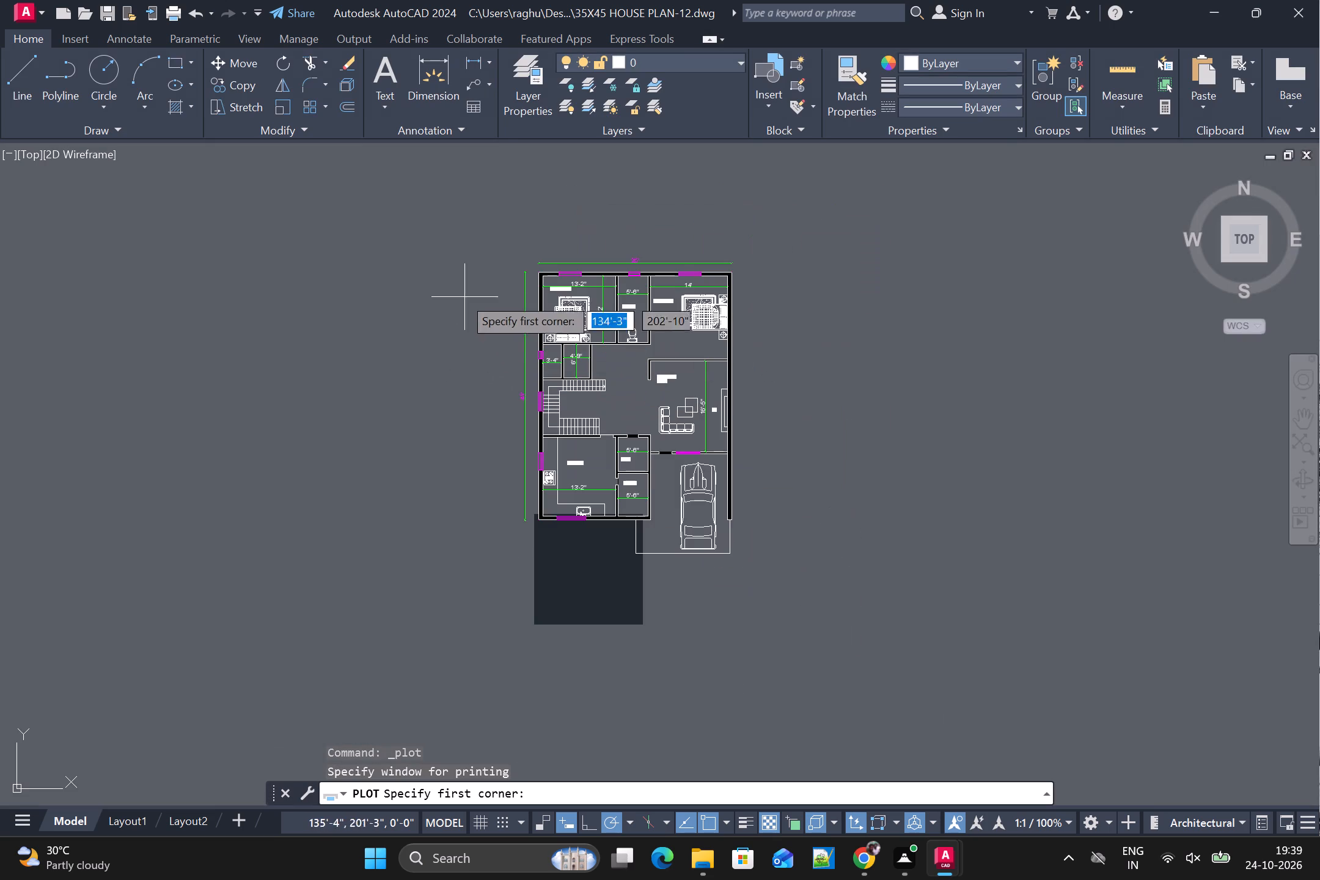
{"action": "left_click_drag", "start_coordinate": [471, 233], "coordinate": [799, 581]}
{"action": "left_click", "coordinate": [799, 581]}
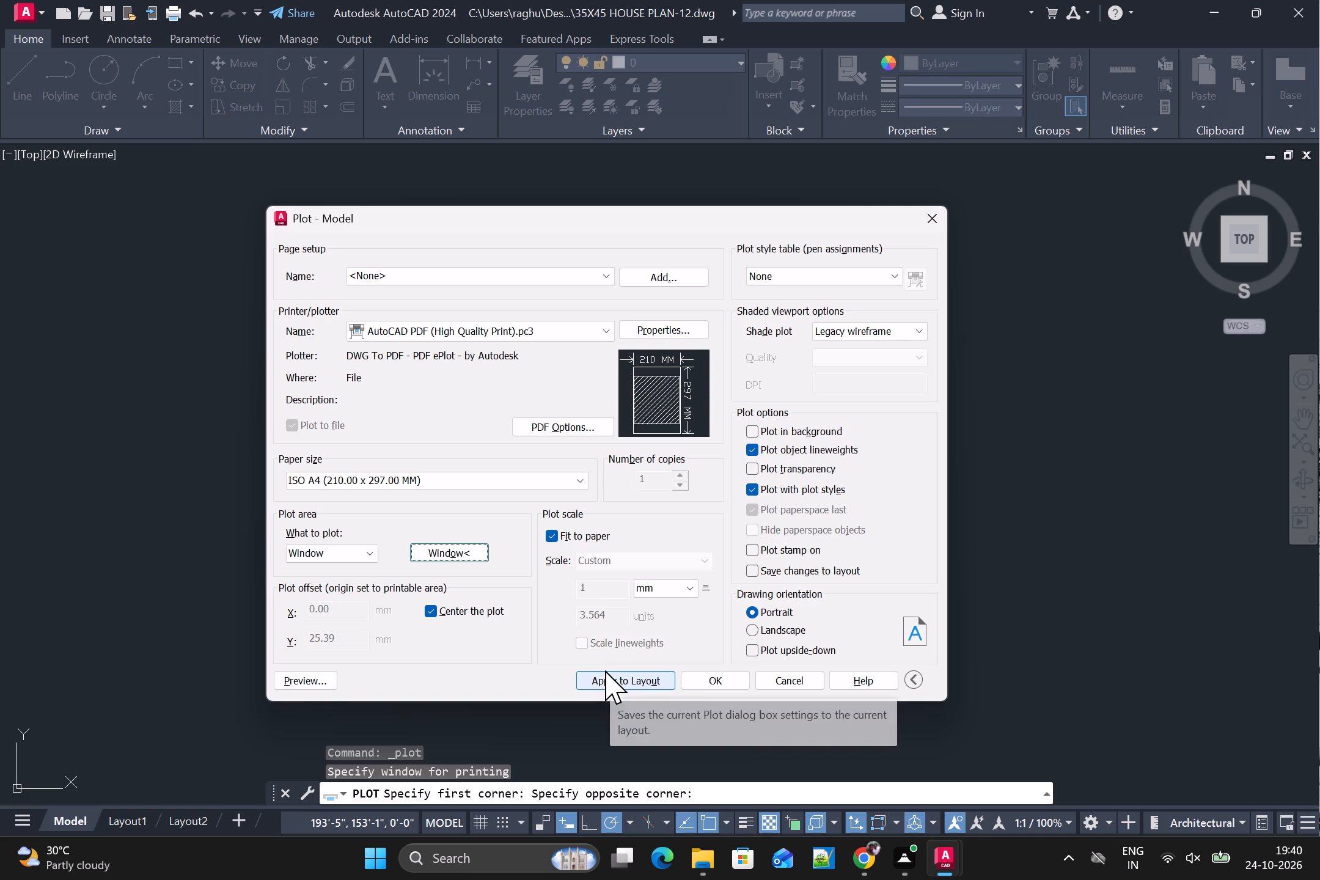
{"action": "left_click", "coordinate": [642, 683]}
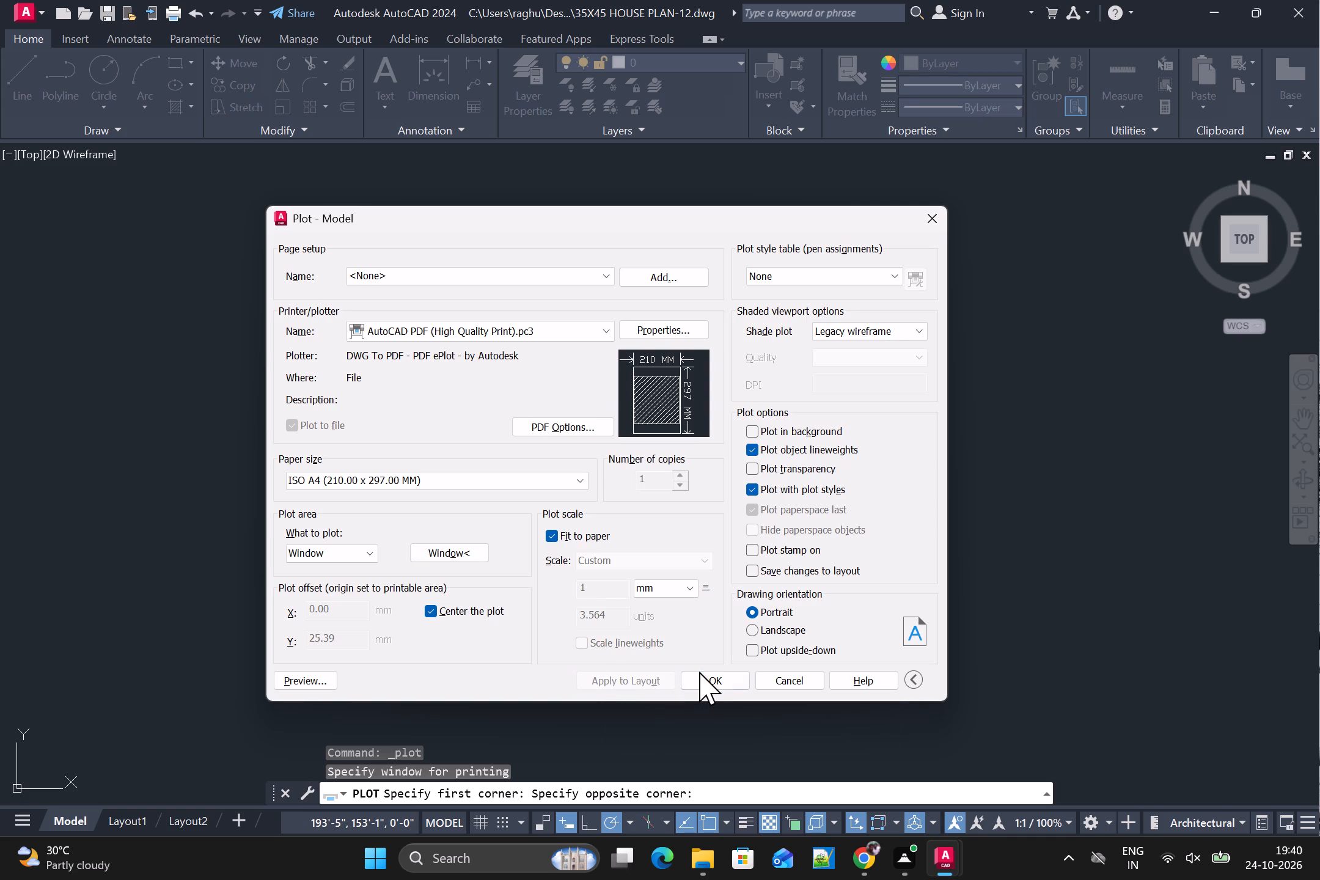
Plot the floor plan to PDF as 35X45 HOUSE PLAN-12-Model.pdf in the FUJI AUTOCAD PROJECTS folder on the Desktop.
{"action": "left_click", "coordinate": [720, 686]}
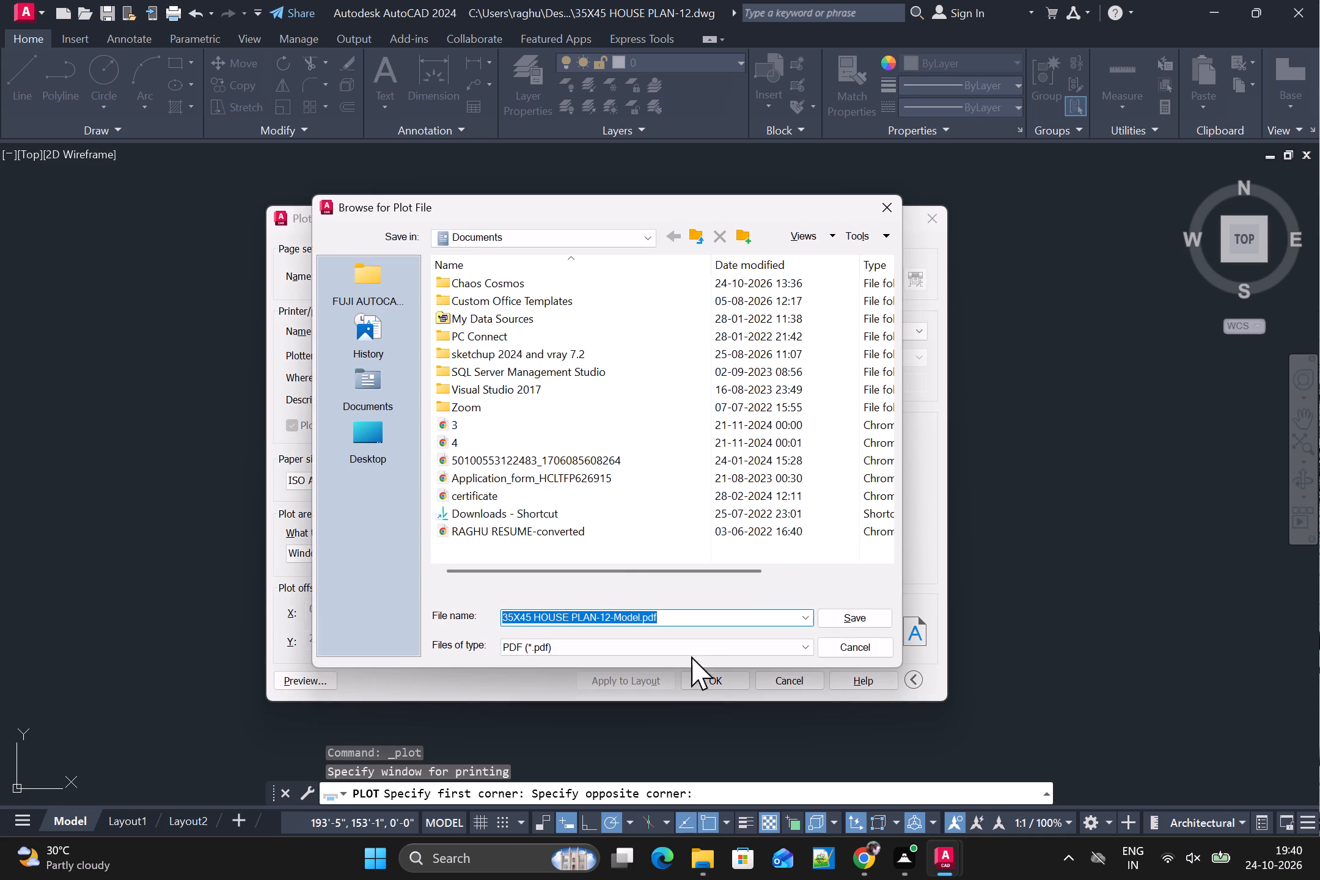
{"action": "left_click", "coordinate": [375, 455]}
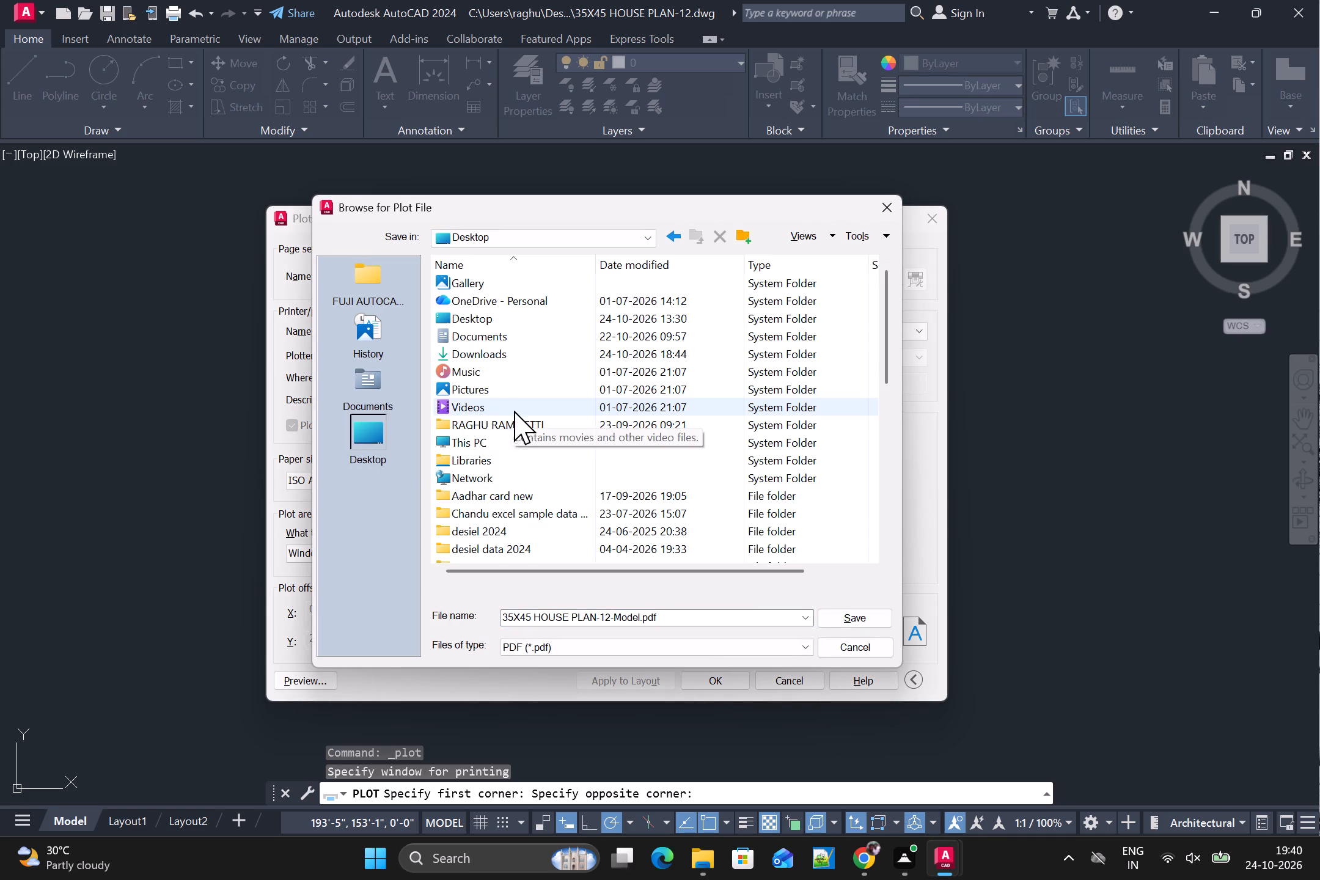
{"action": "scroll", "coordinate": [513, 418], "scroll_direction": "down", "scroll_amount": 1}
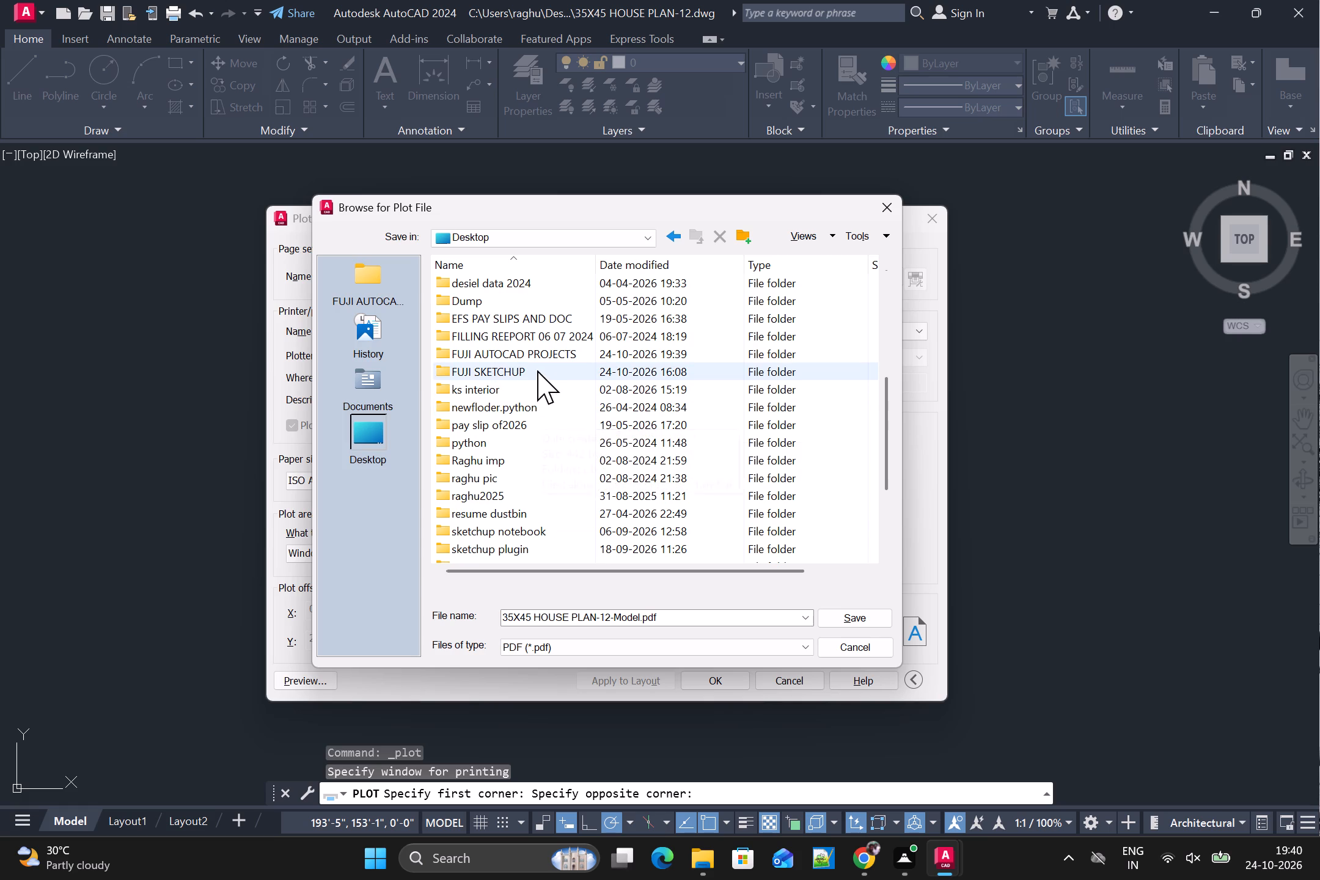
{"action": "left_click", "coordinate": [544, 355]}
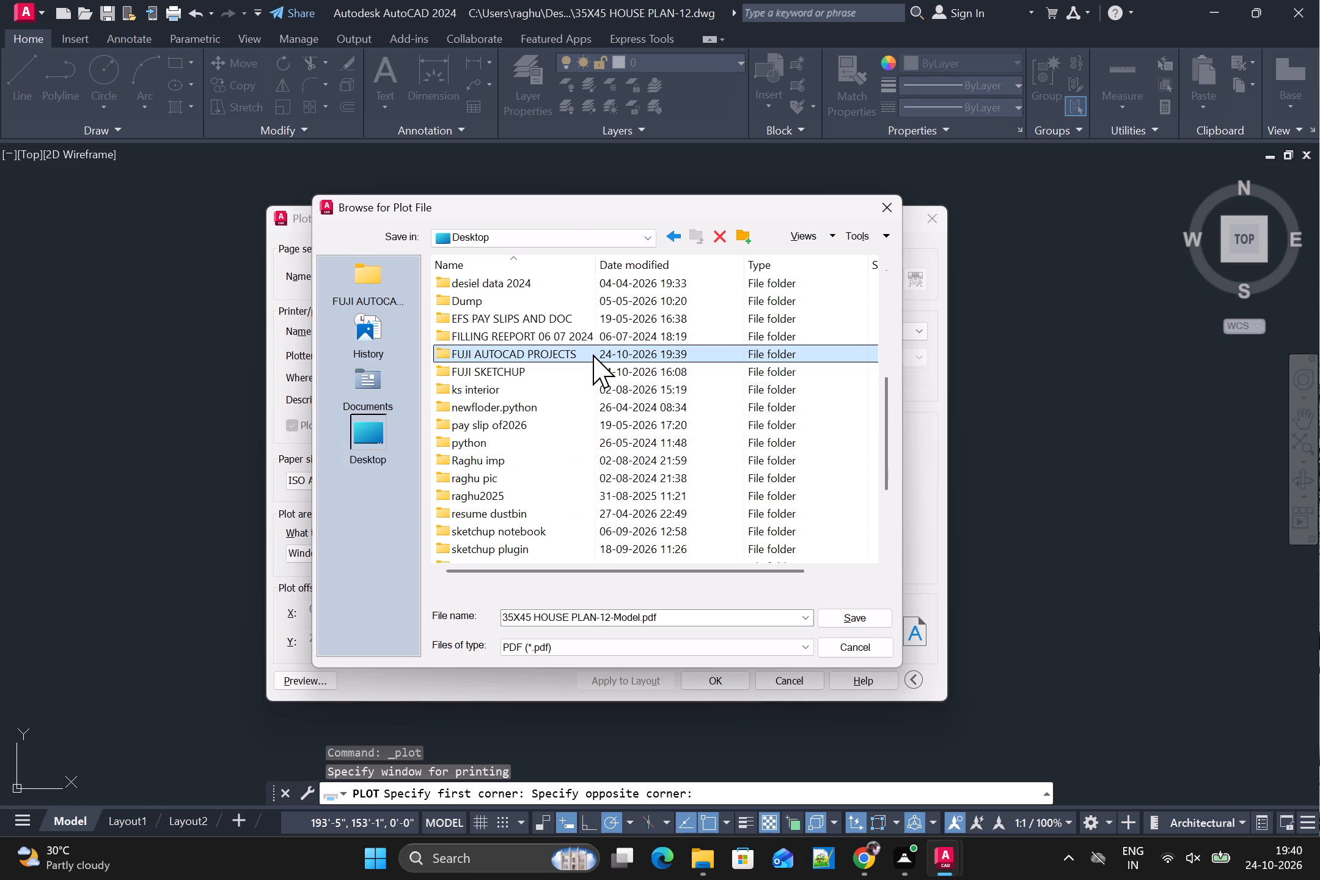
{"action": "double_click", "coordinate": [593, 354]}
{"action": "scroll", "coordinate": [675, 517], "scroll_direction": "down", "scroll_amount": 2}
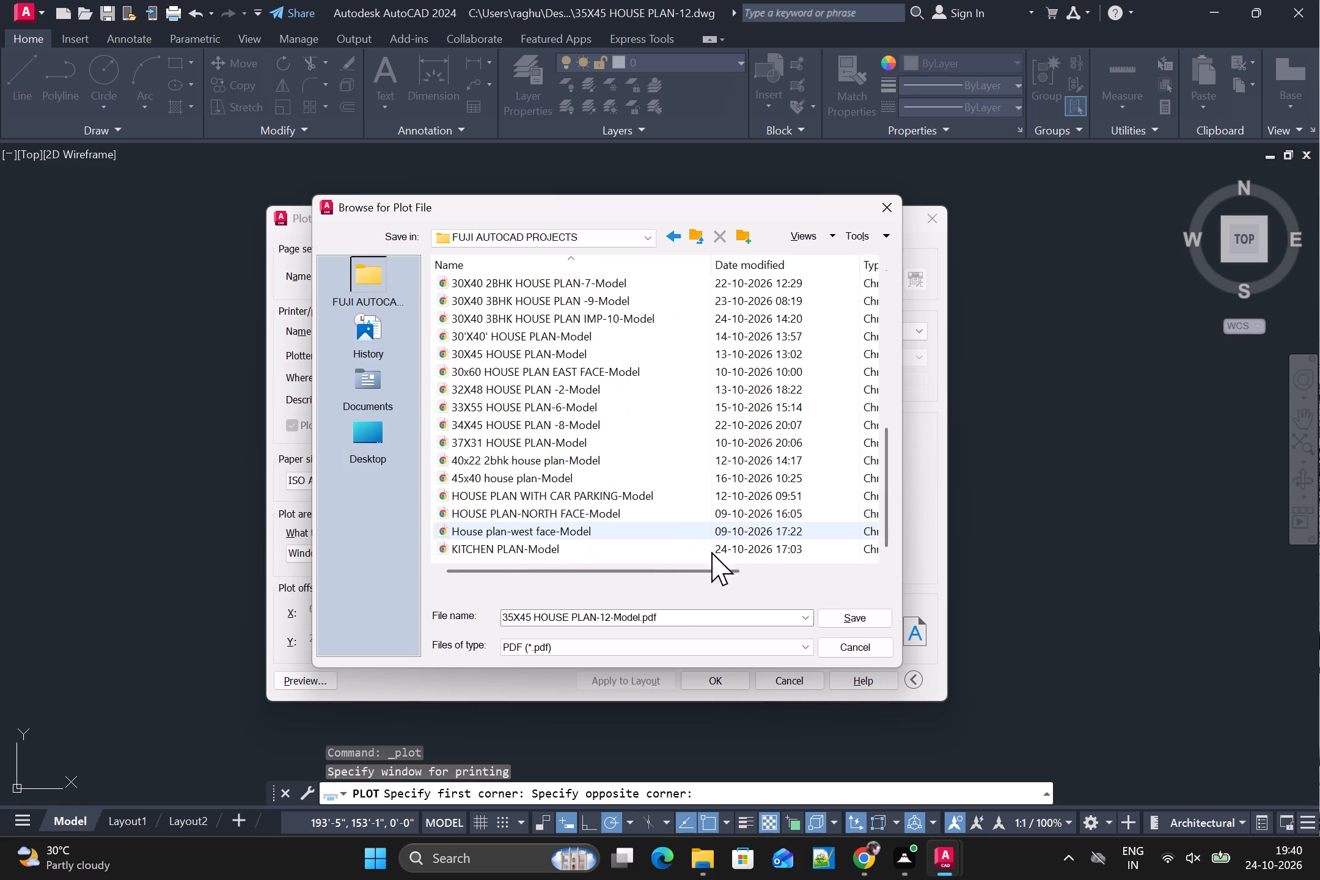
{"action": "left_click", "coordinate": [866, 615]}
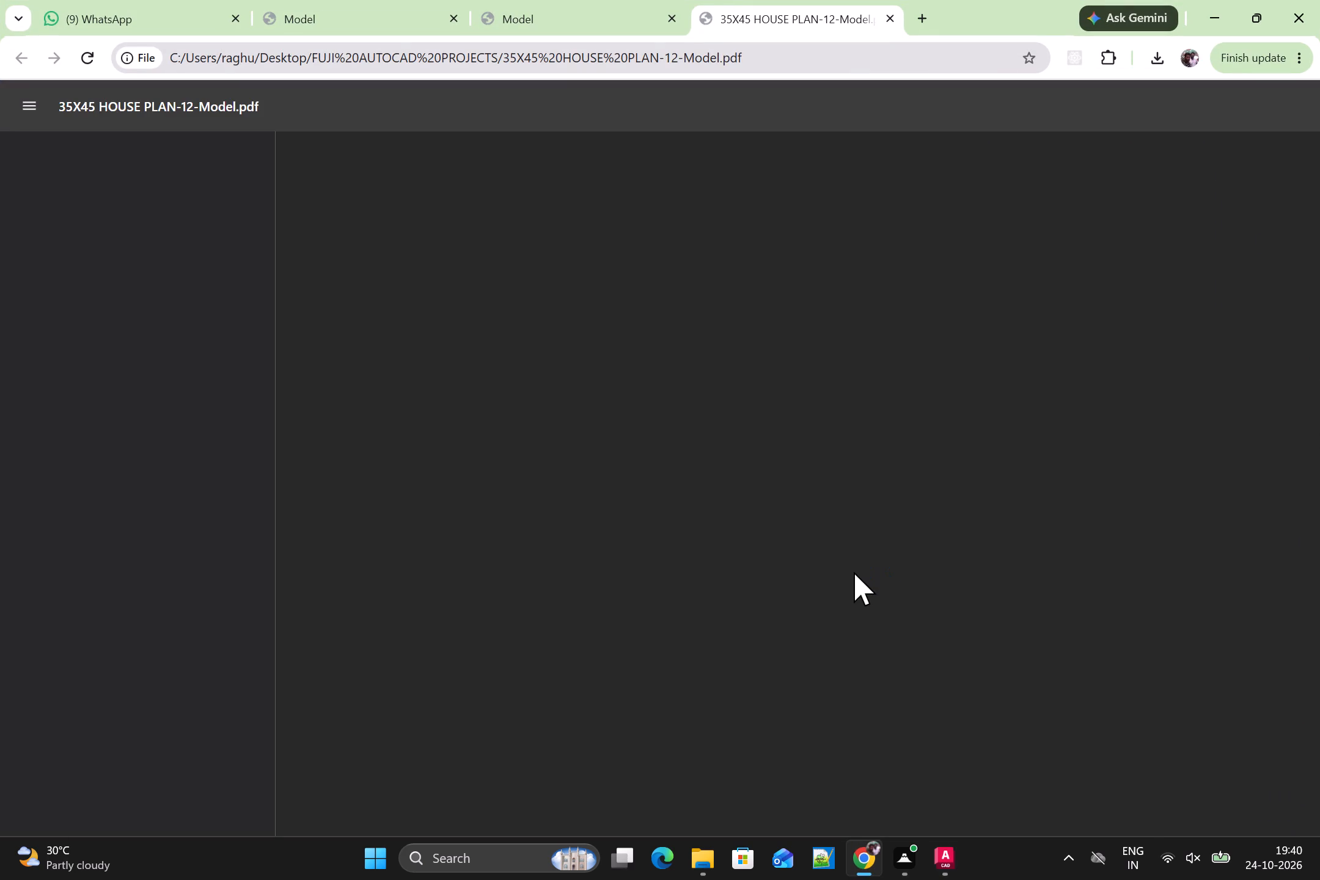
Review the whole plotted floor plan PDF in Chrome and return to the drawing in AutoCAD.
{"action": "scroll", "coordinate": [993, 493], "scroll_direction": "down", "scroll_amount": 2}
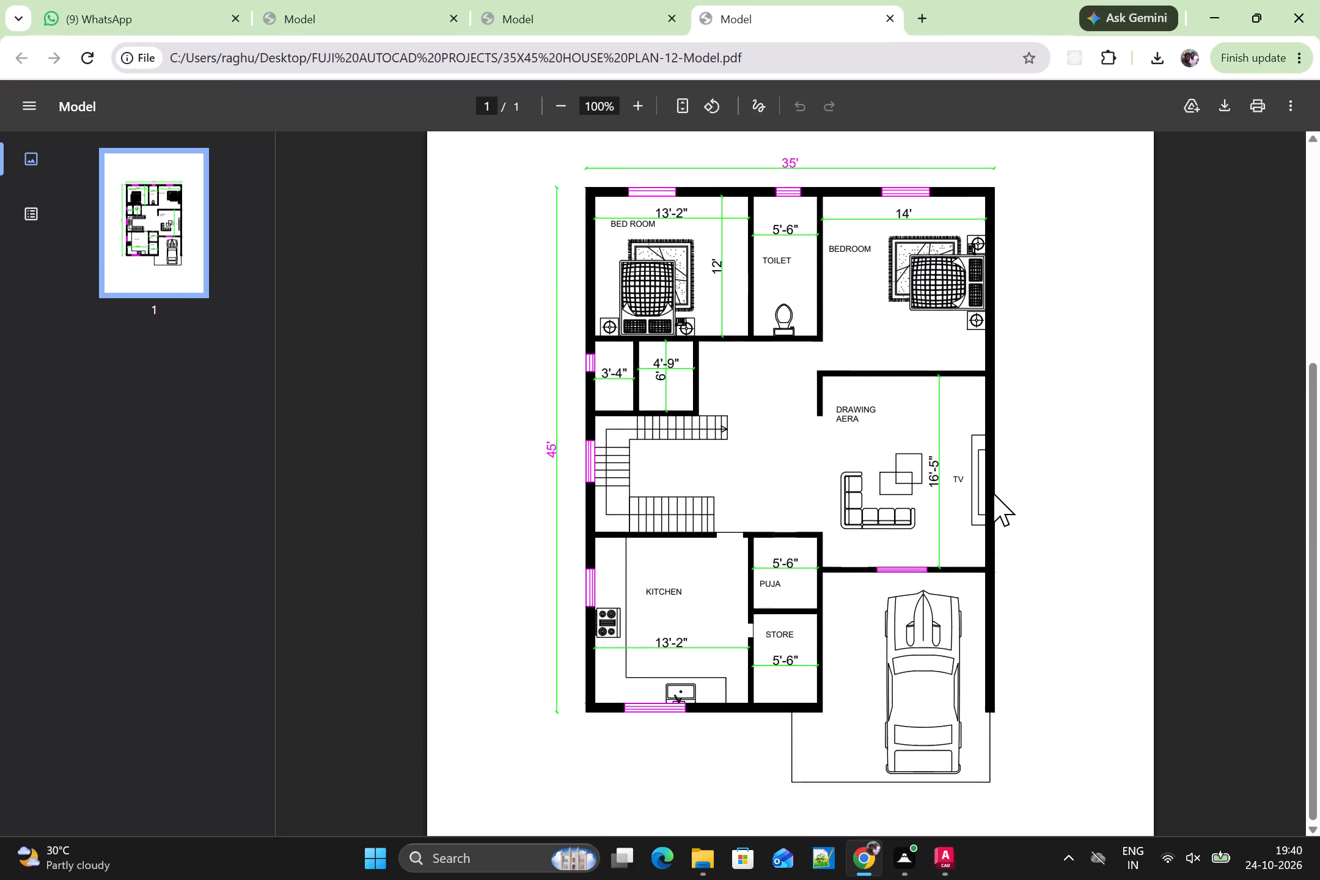
{"action": "scroll", "coordinate": [988, 493], "scroll_direction": "up", "scroll_amount": 1}
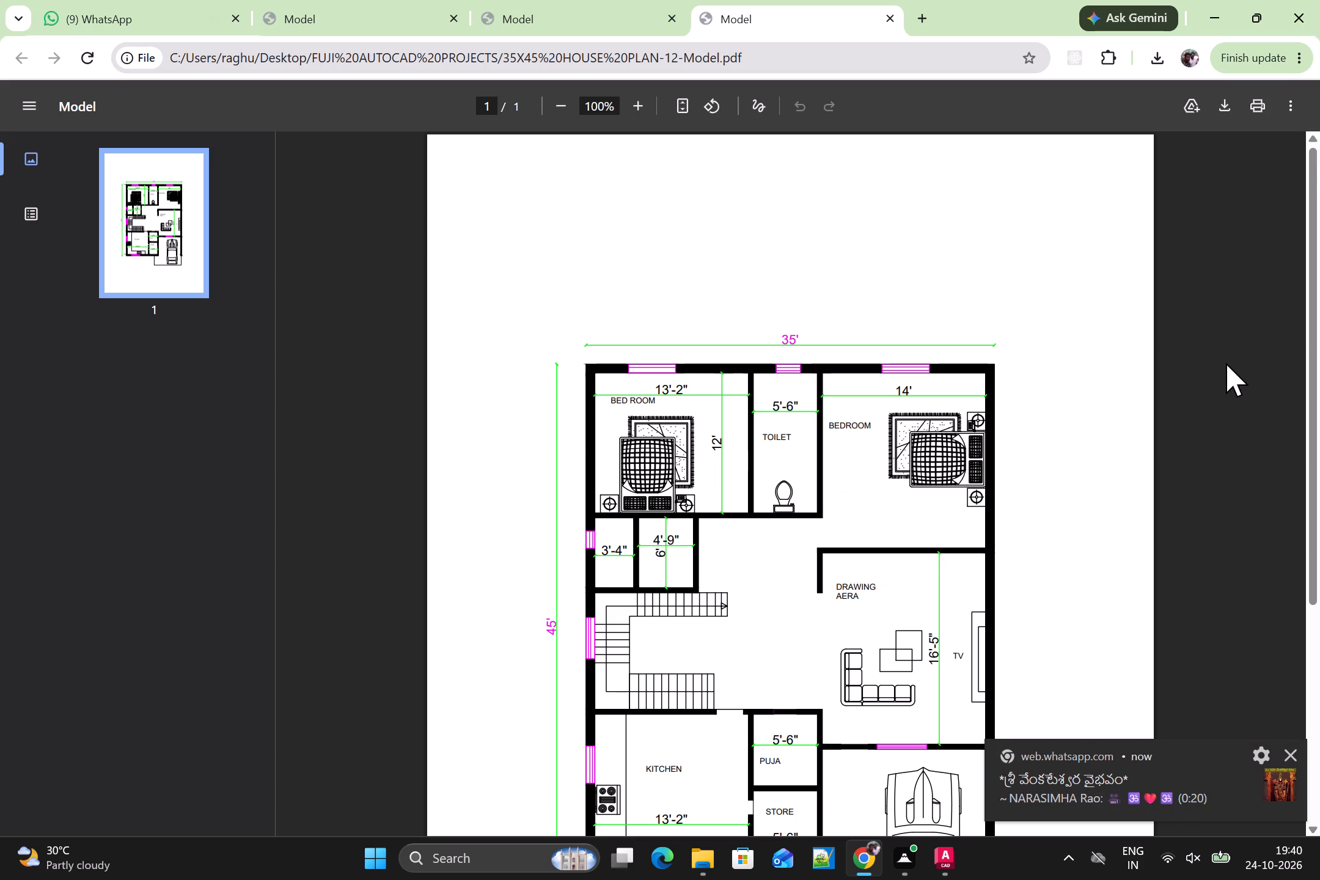
{"action": "left_click", "coordinate": [1289, 753]}
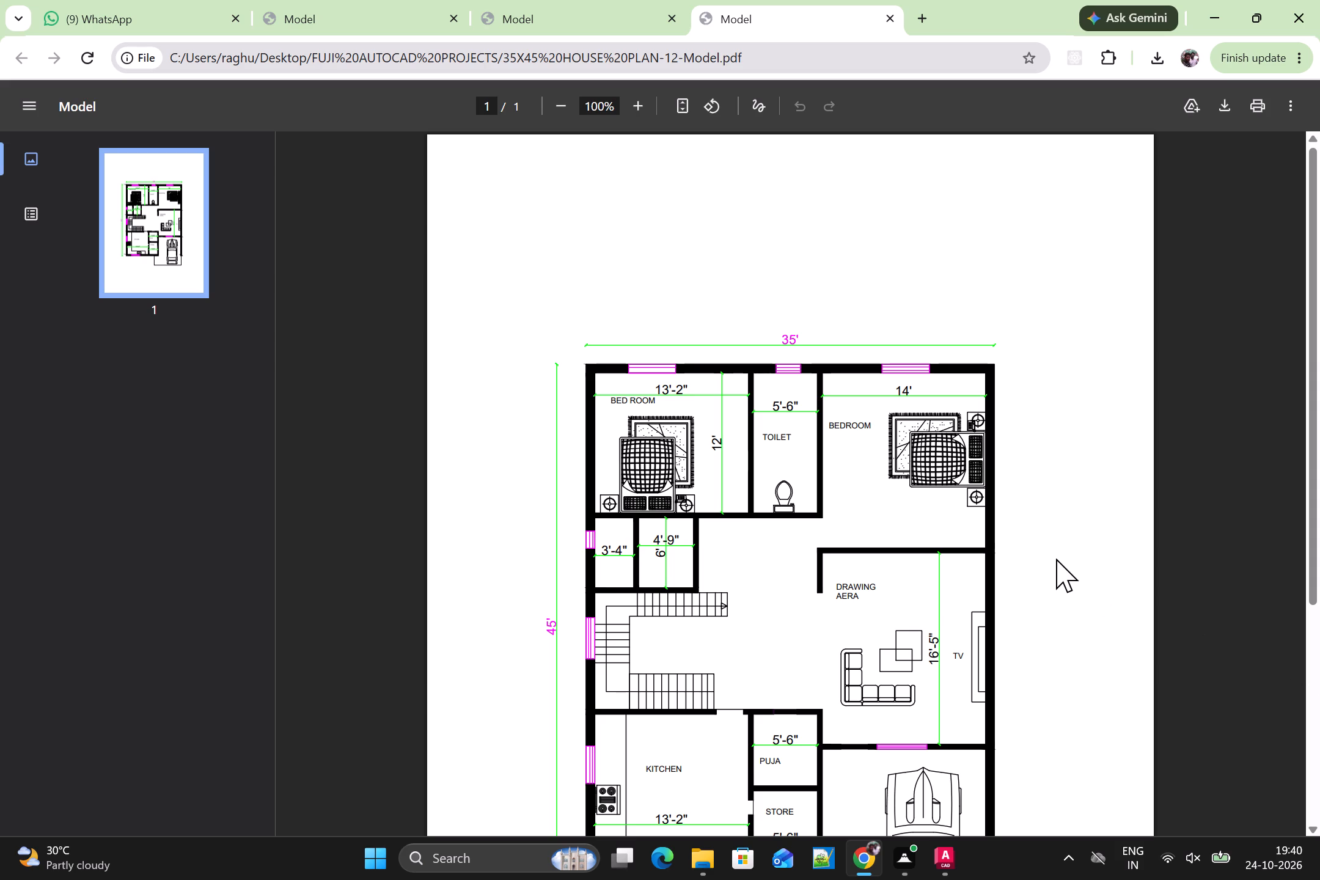
{"action": "key", "text": "alt+Tab"}
{"action": "scroll", "coordinate": [878, 565], "scroll_direction": "up", "scroll_amount": 1}
{"action": "left_click", "coordinate": [878, 565]}
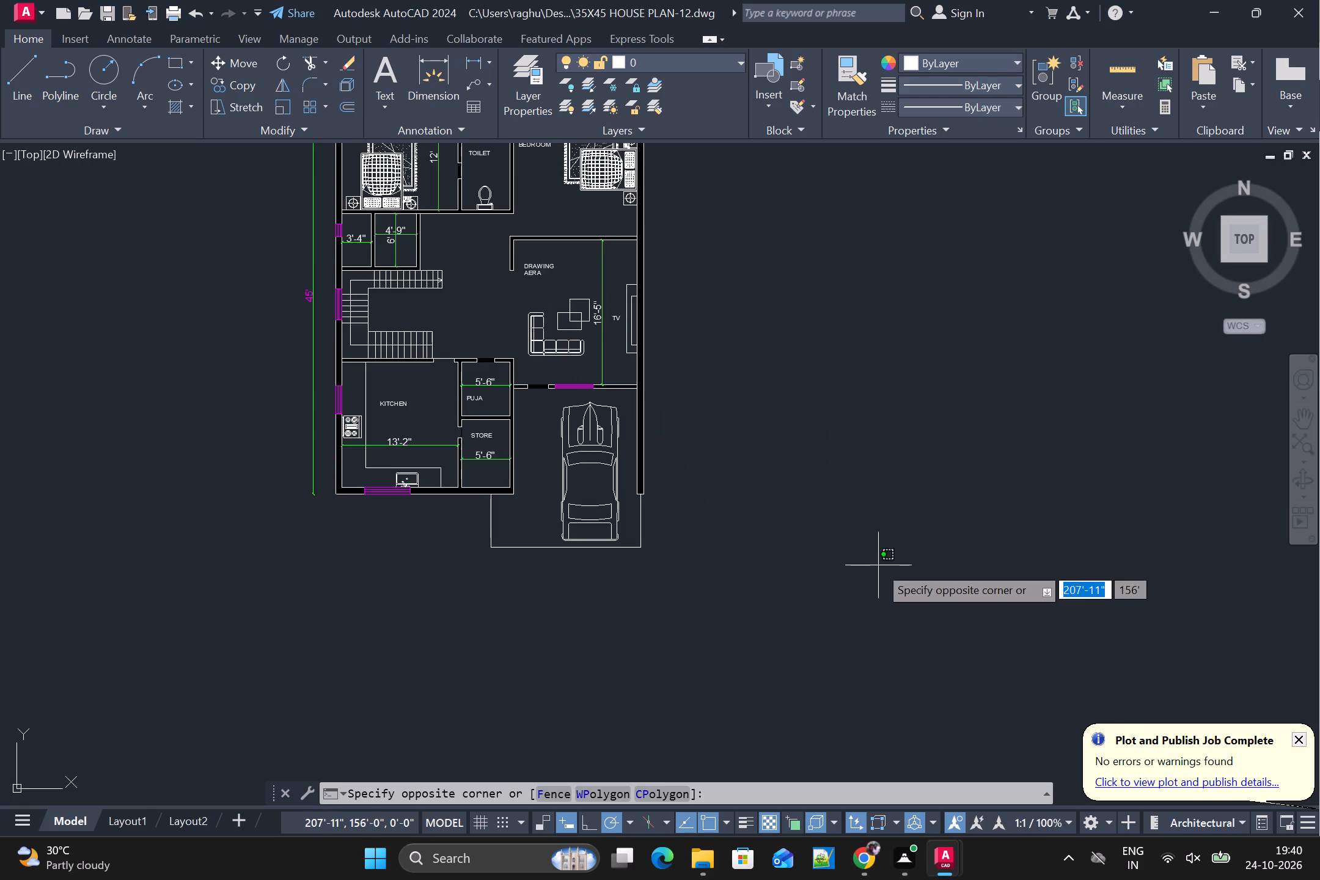
{"action": "scroll", "coordinate": [878, 565], "scroll_direction": "down", "scroll_amount": 2}
{"action": "scroll", "coordinate": [942, 532], "scroll_direction": "up", "scroll_amount": 1}
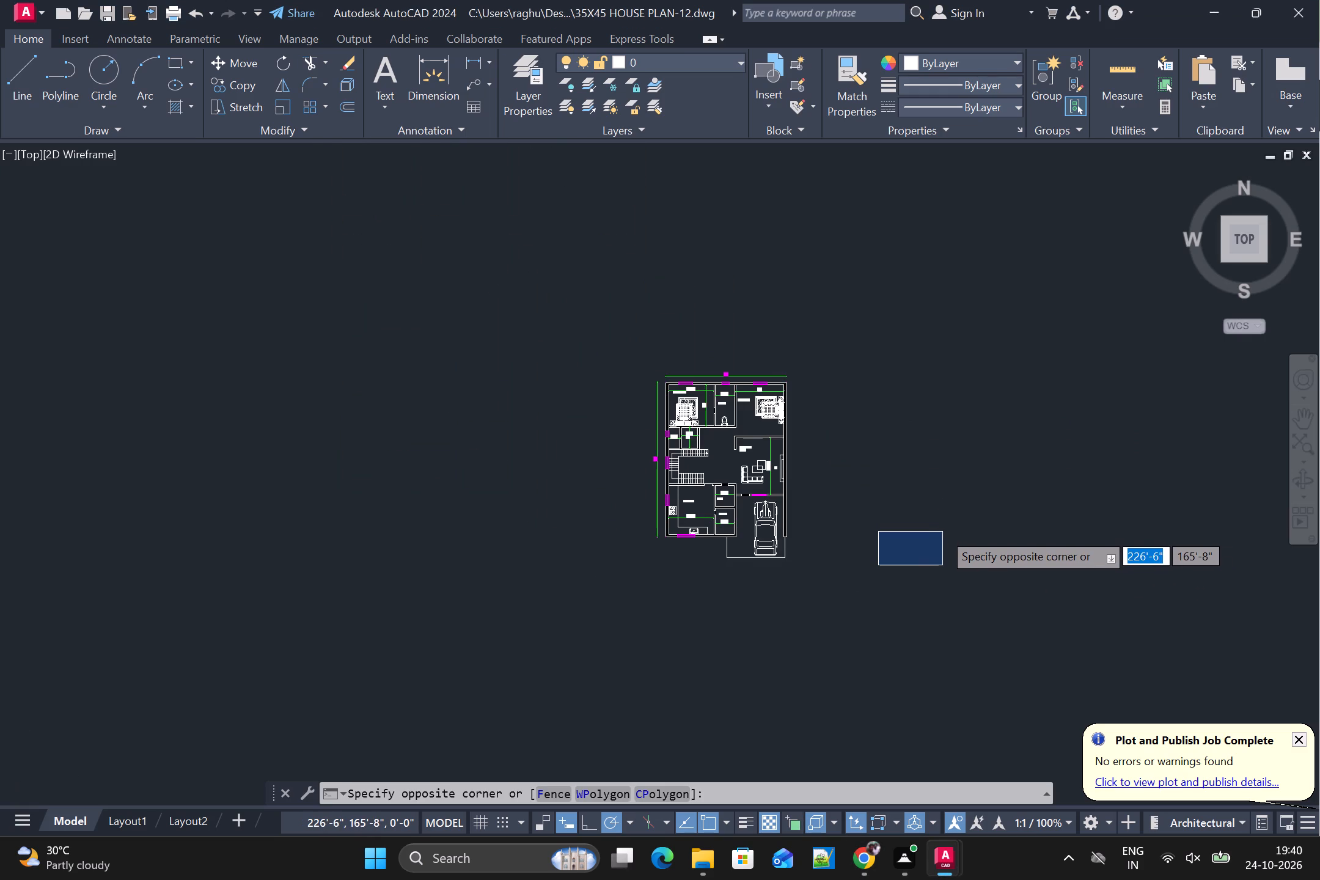
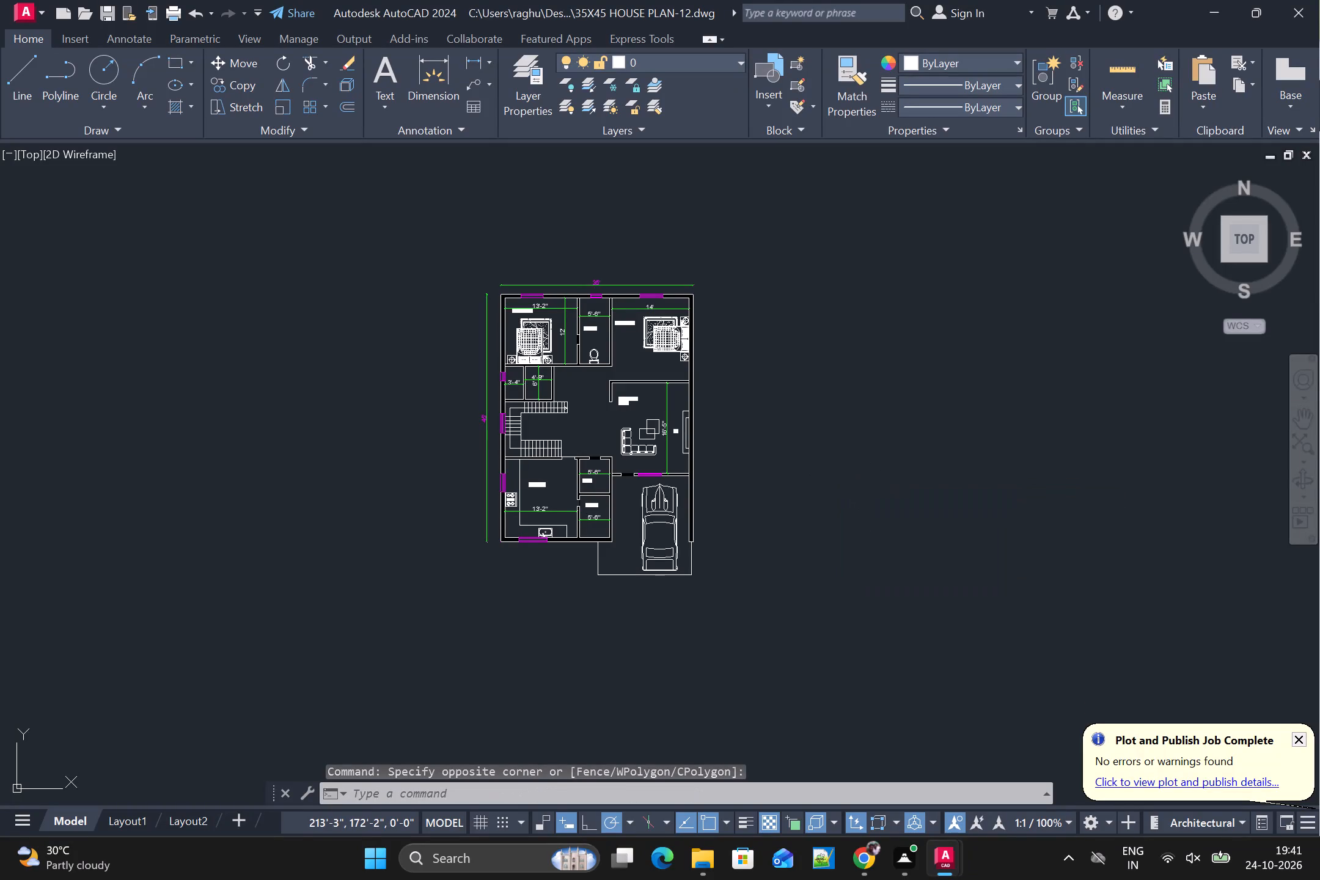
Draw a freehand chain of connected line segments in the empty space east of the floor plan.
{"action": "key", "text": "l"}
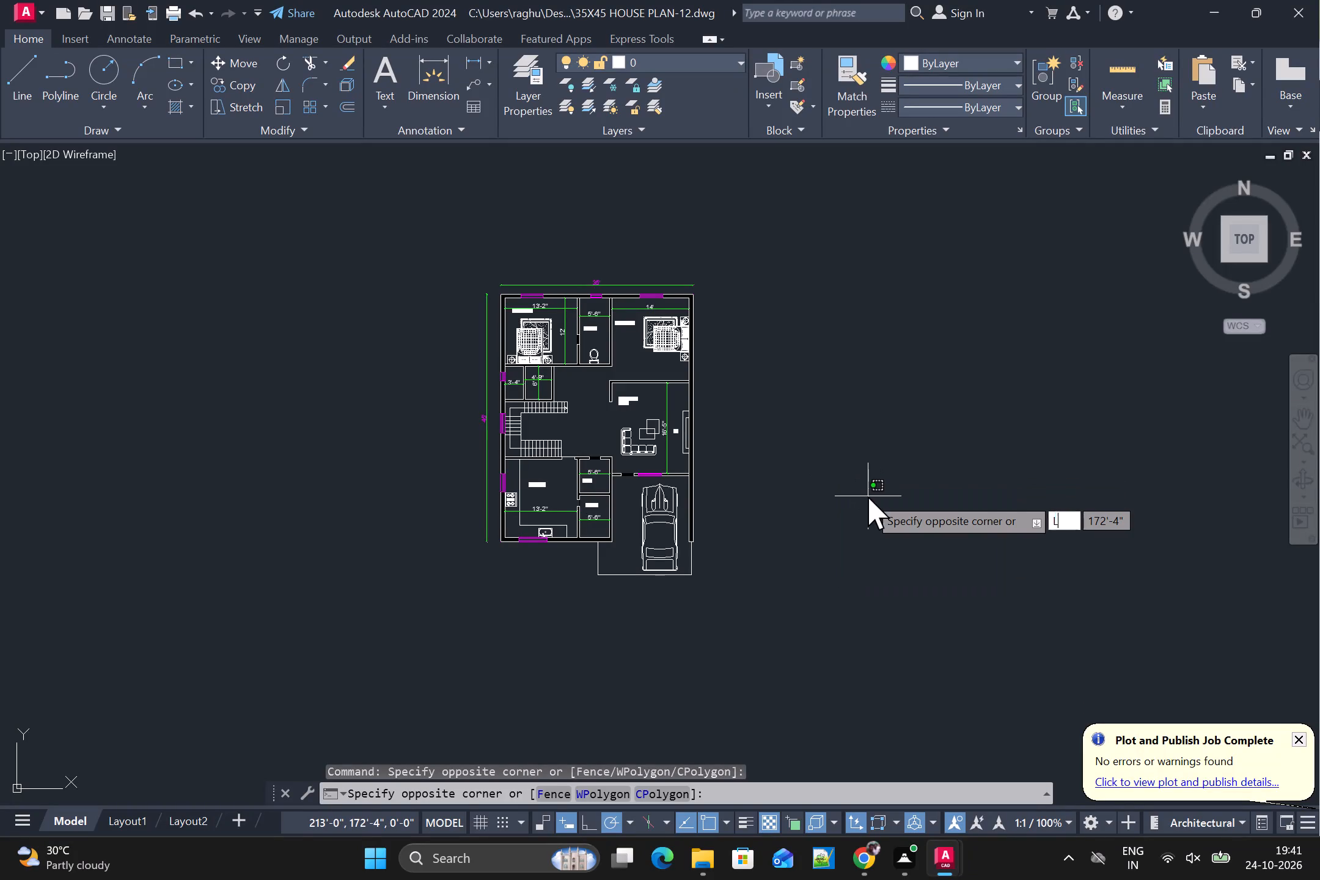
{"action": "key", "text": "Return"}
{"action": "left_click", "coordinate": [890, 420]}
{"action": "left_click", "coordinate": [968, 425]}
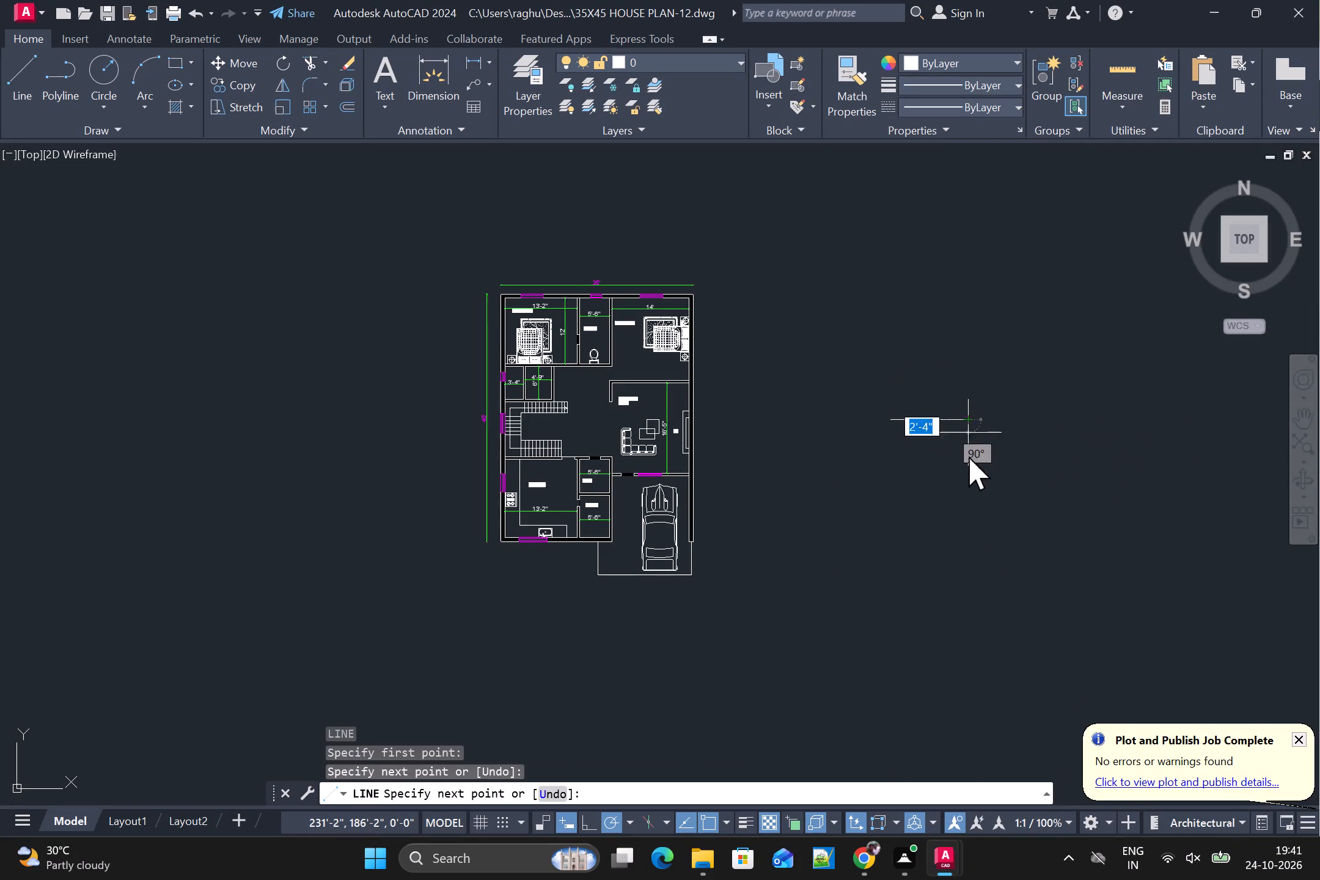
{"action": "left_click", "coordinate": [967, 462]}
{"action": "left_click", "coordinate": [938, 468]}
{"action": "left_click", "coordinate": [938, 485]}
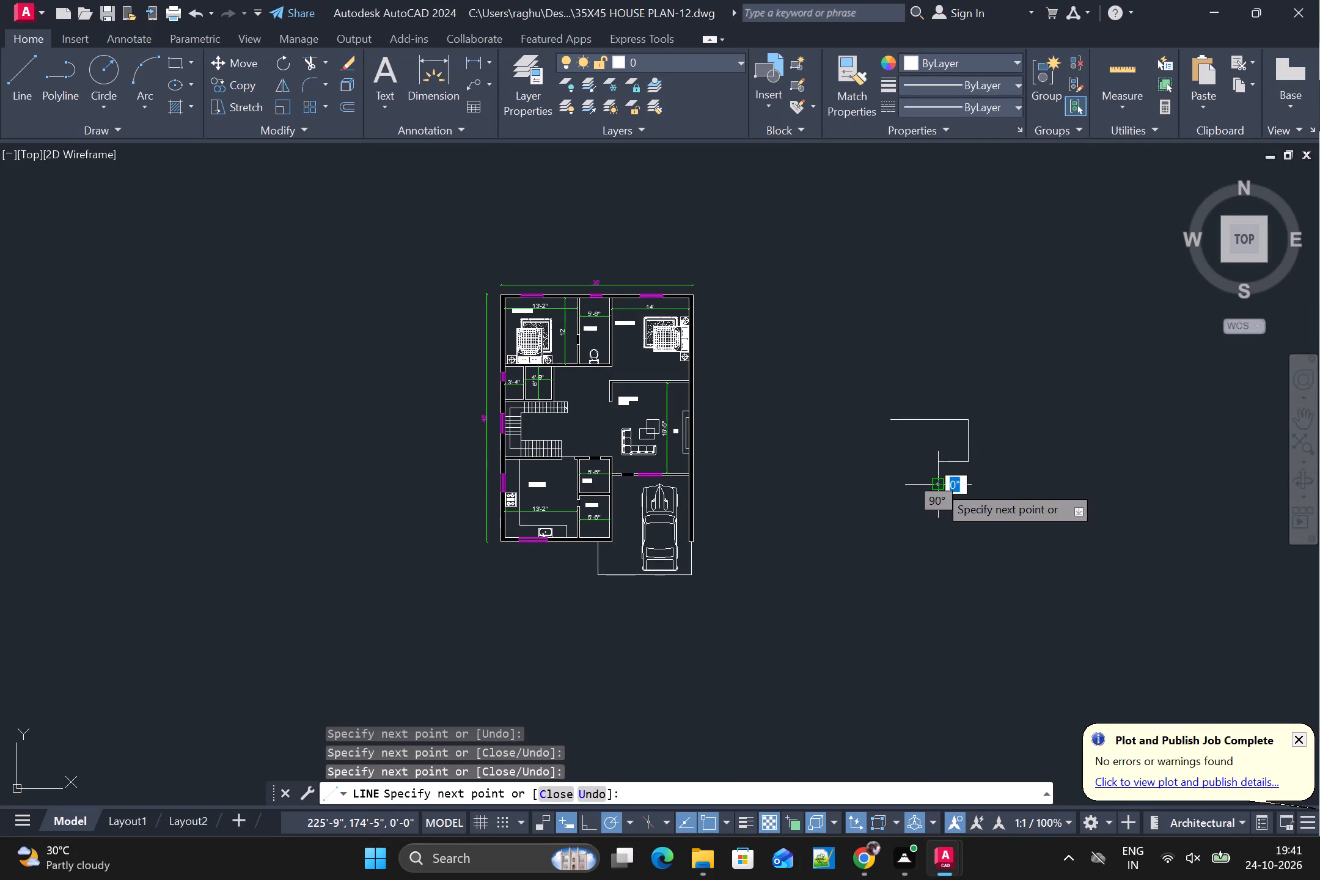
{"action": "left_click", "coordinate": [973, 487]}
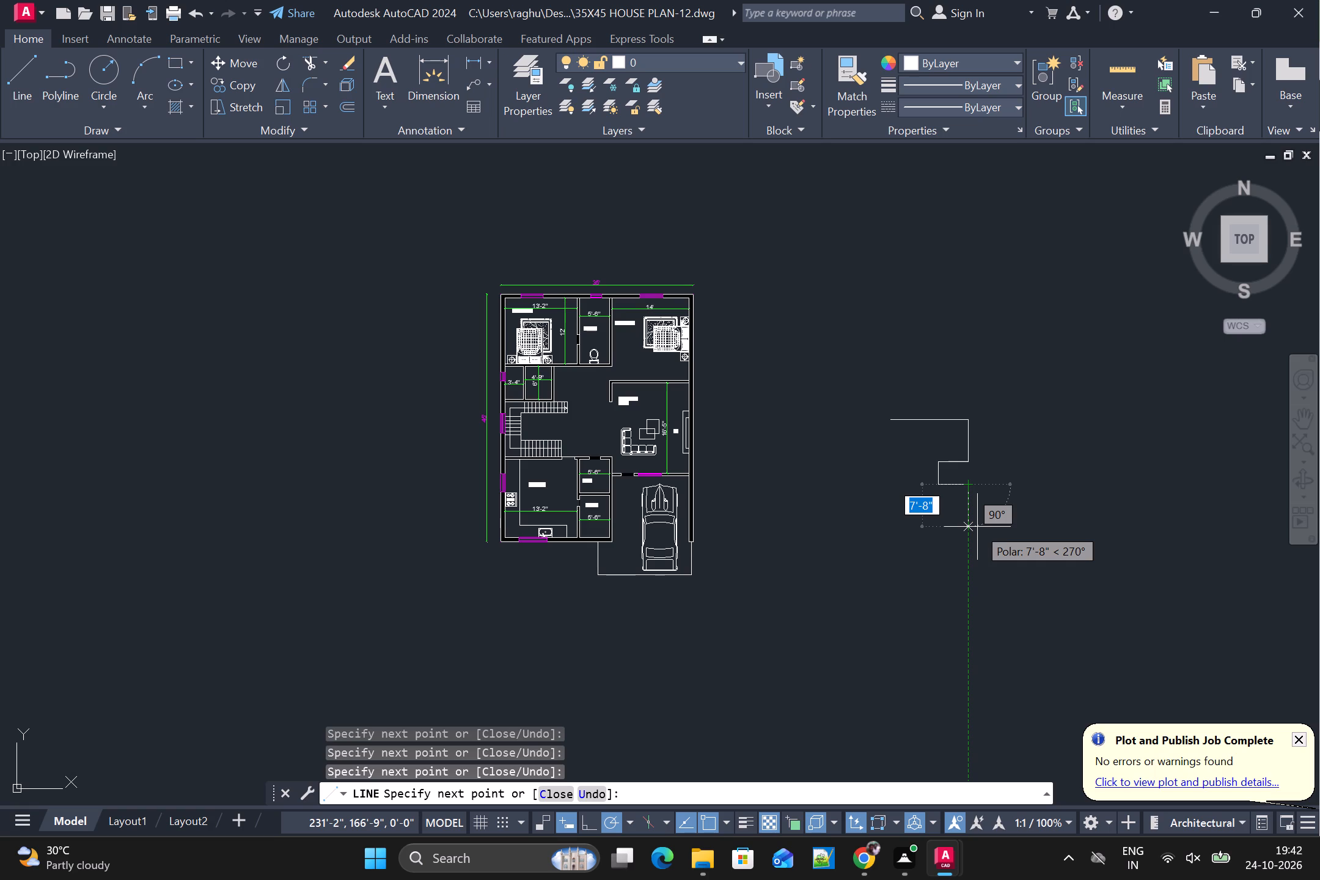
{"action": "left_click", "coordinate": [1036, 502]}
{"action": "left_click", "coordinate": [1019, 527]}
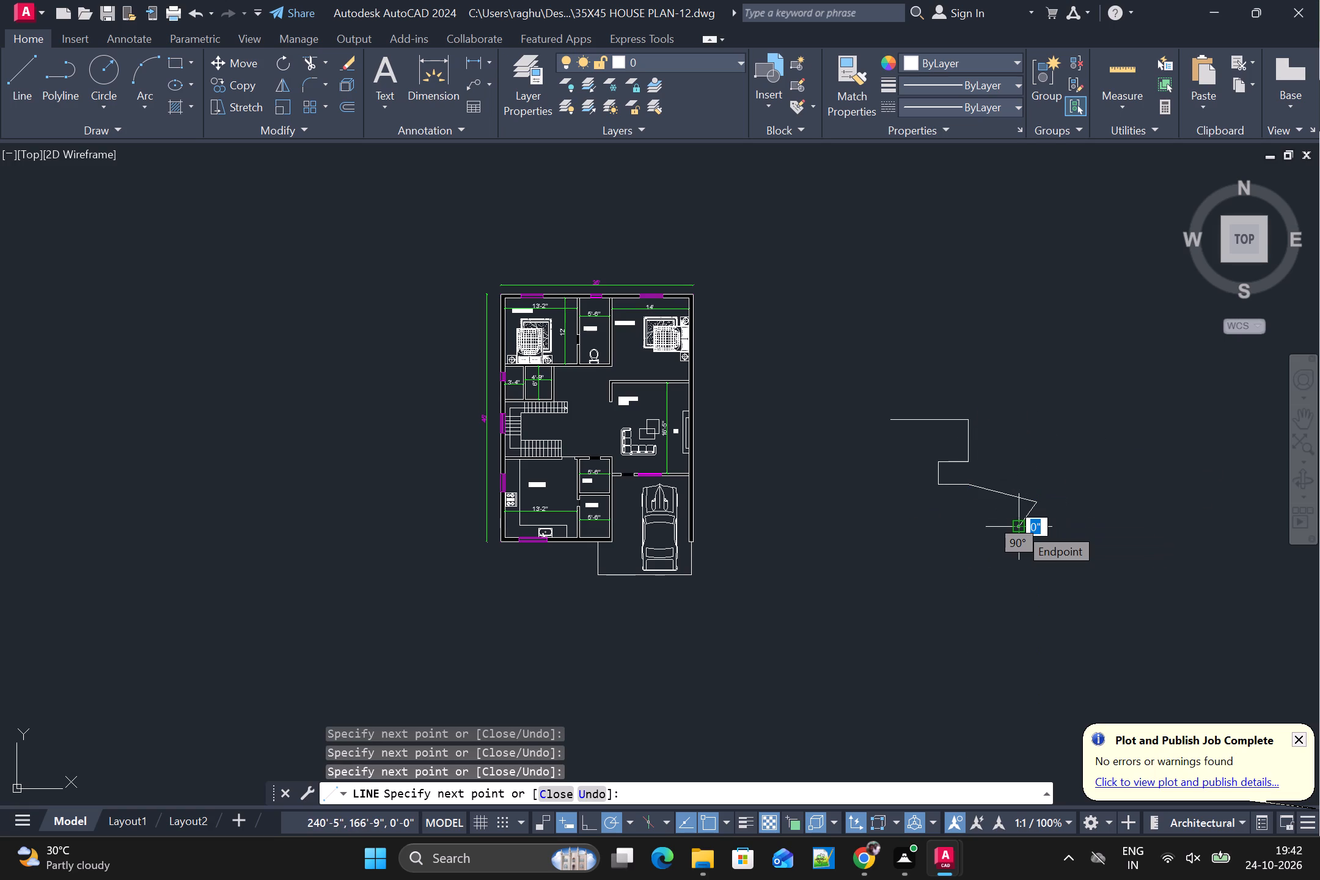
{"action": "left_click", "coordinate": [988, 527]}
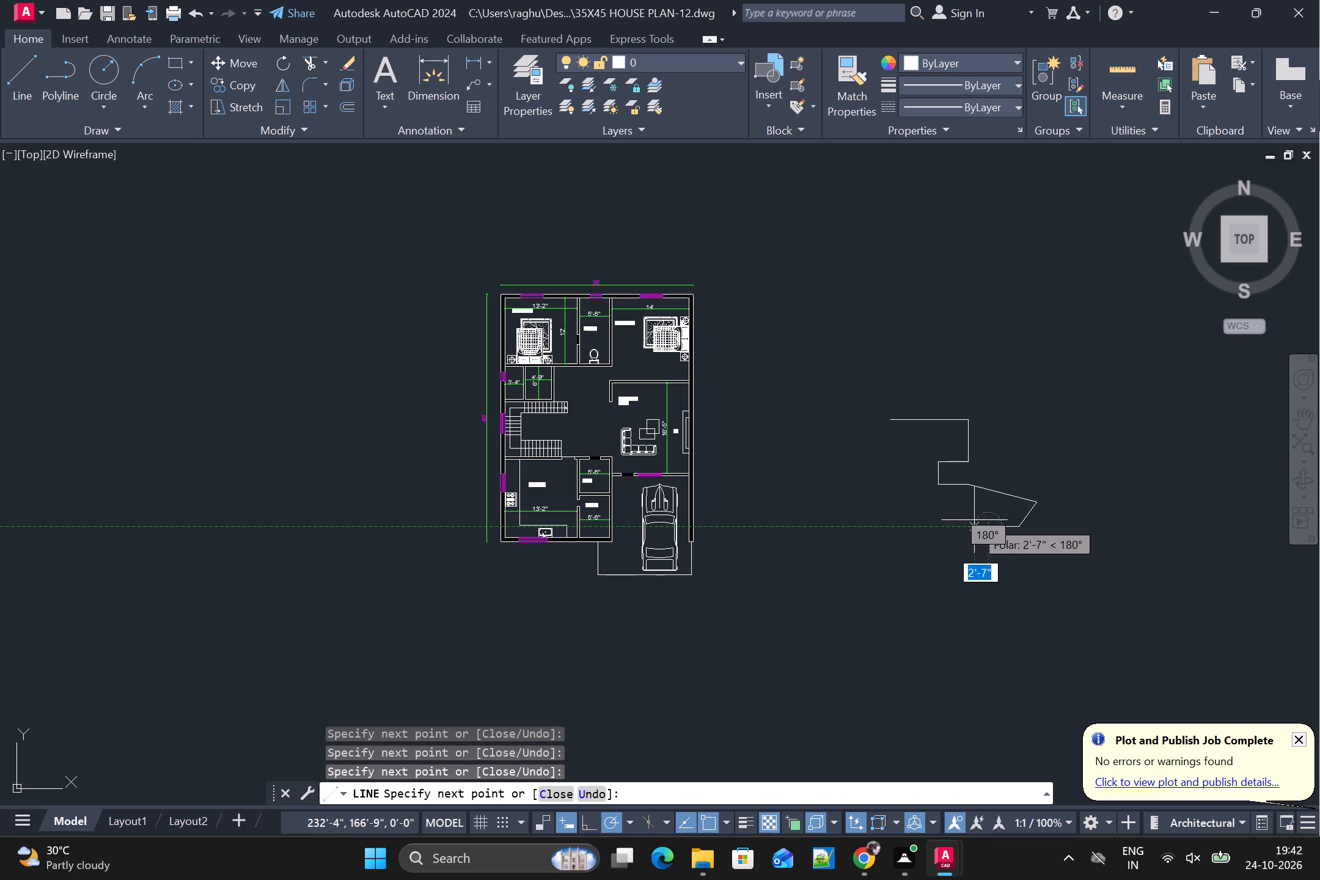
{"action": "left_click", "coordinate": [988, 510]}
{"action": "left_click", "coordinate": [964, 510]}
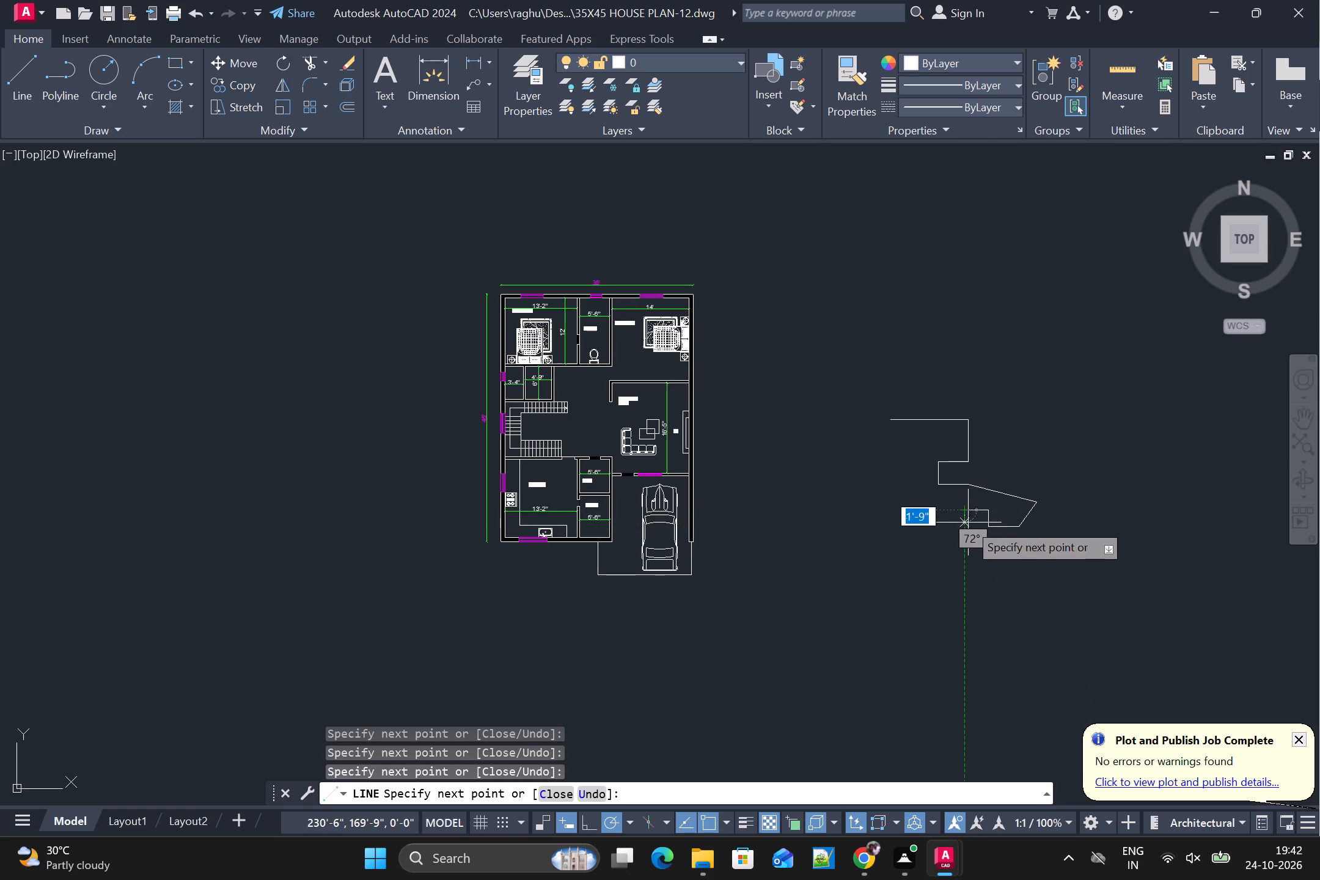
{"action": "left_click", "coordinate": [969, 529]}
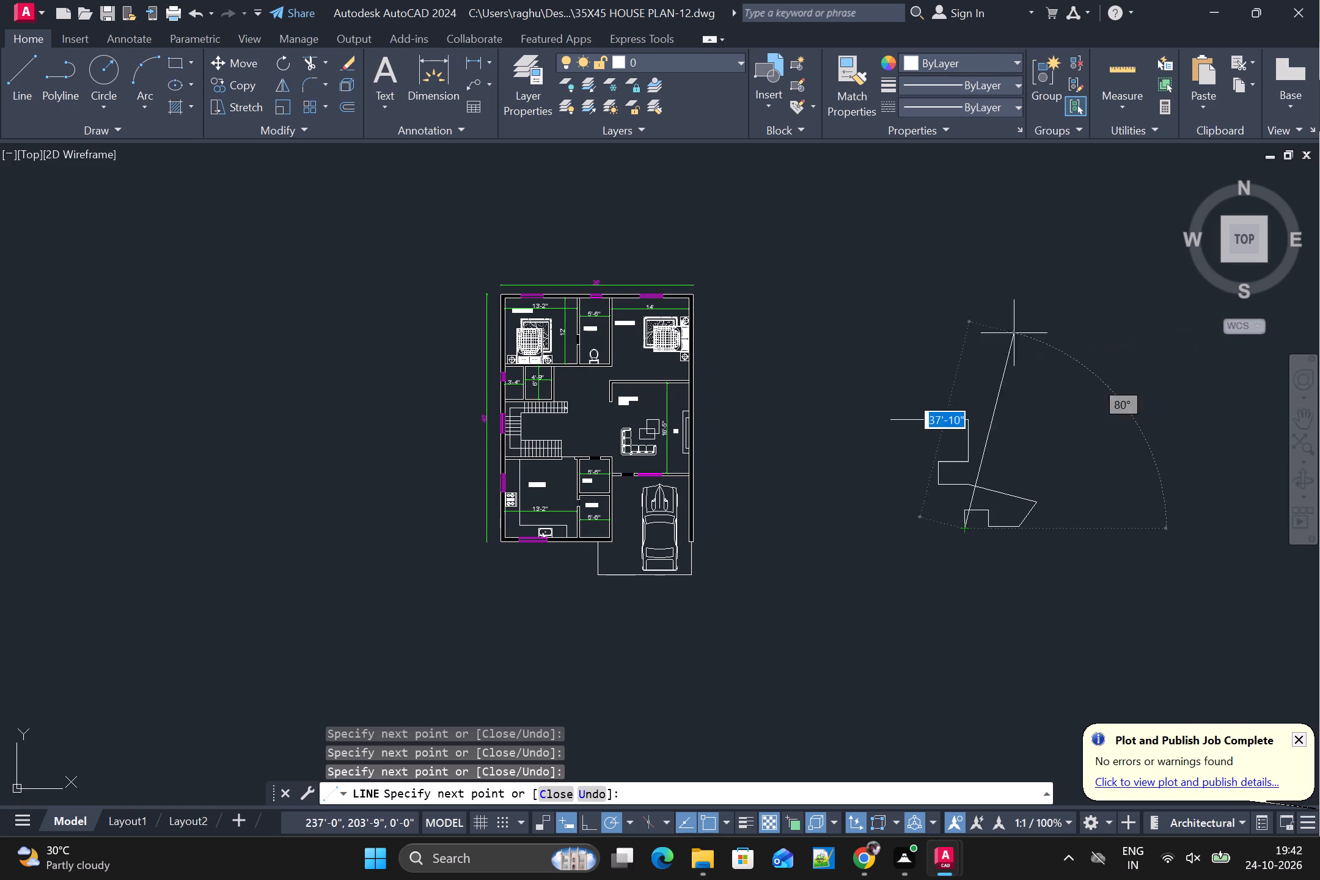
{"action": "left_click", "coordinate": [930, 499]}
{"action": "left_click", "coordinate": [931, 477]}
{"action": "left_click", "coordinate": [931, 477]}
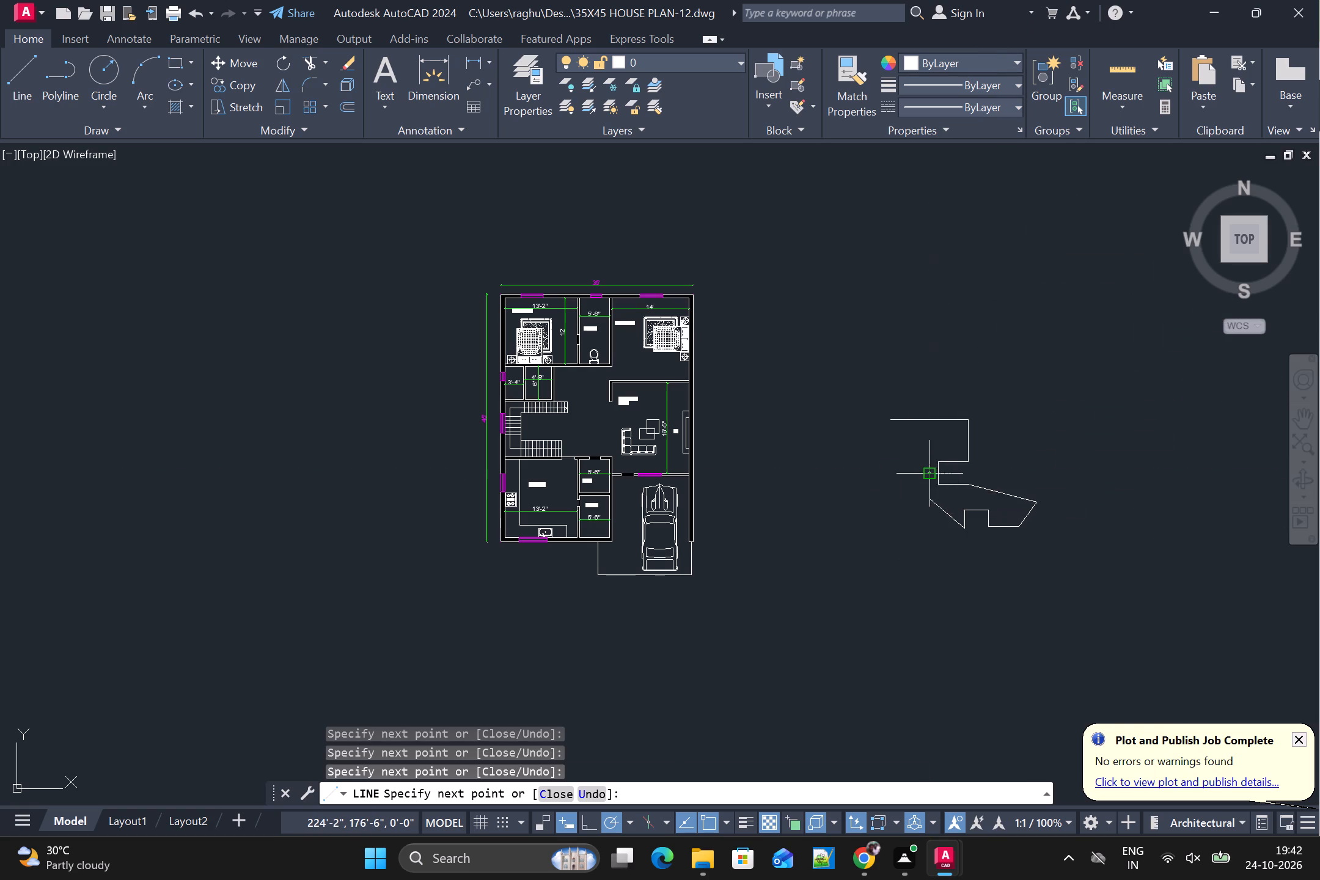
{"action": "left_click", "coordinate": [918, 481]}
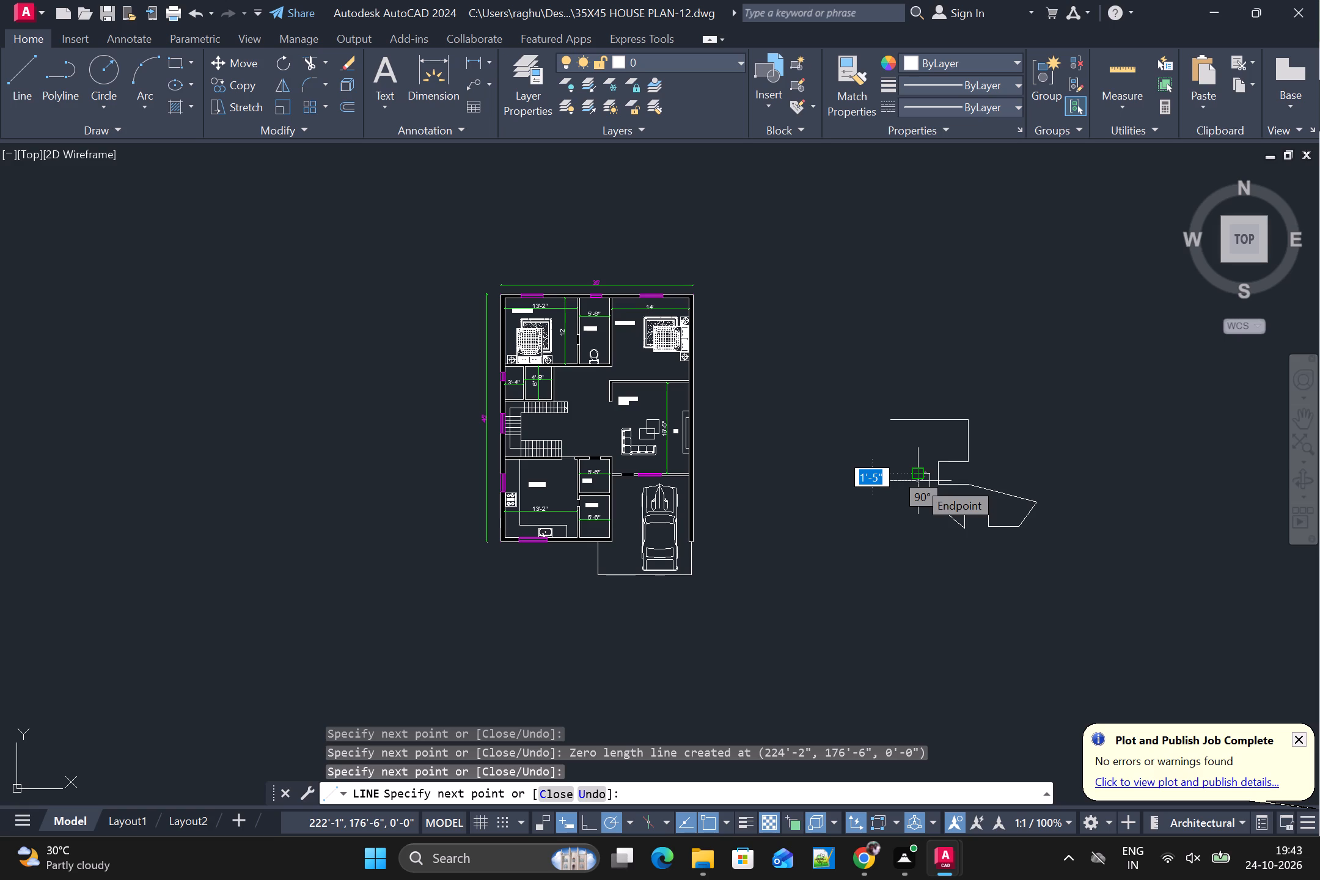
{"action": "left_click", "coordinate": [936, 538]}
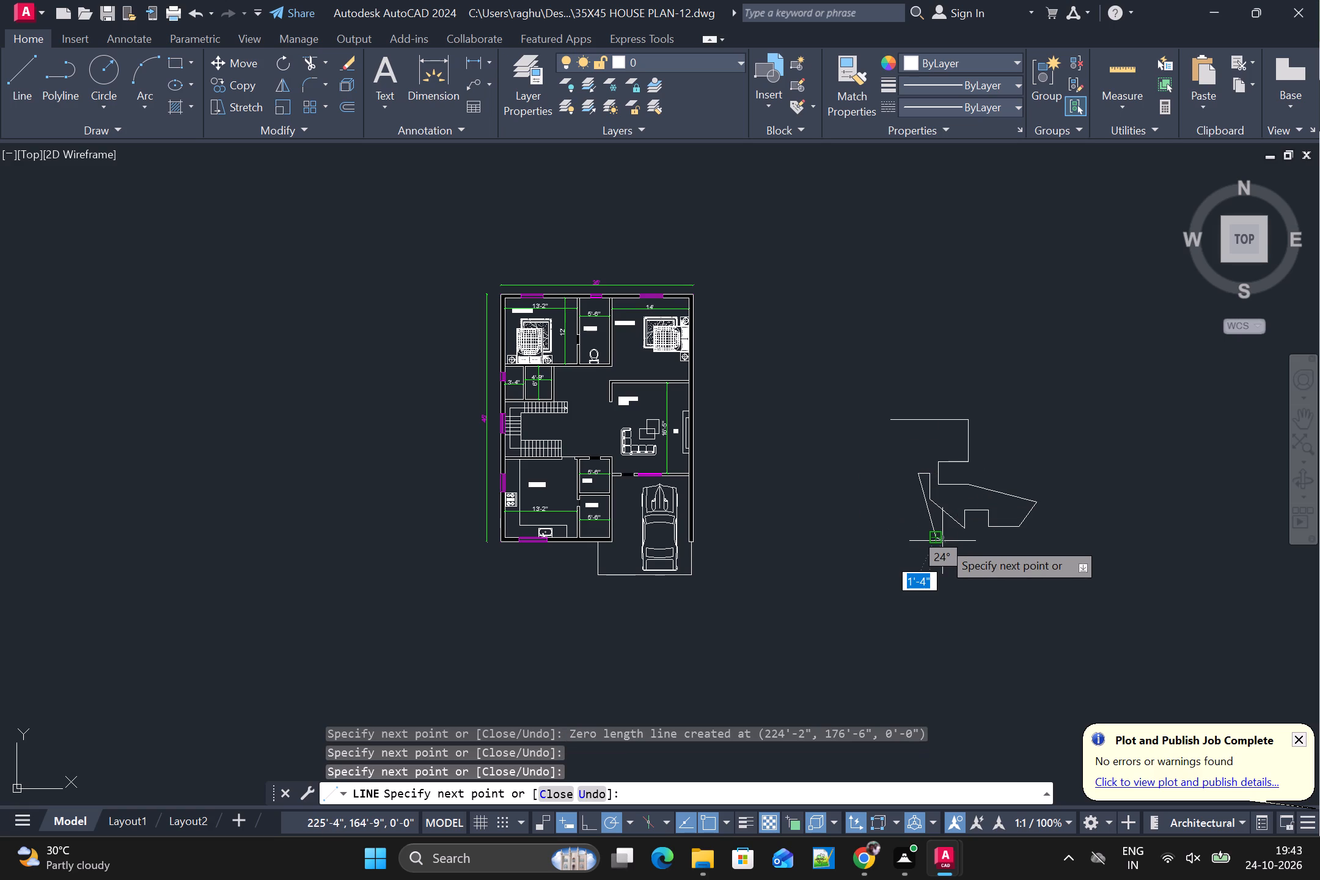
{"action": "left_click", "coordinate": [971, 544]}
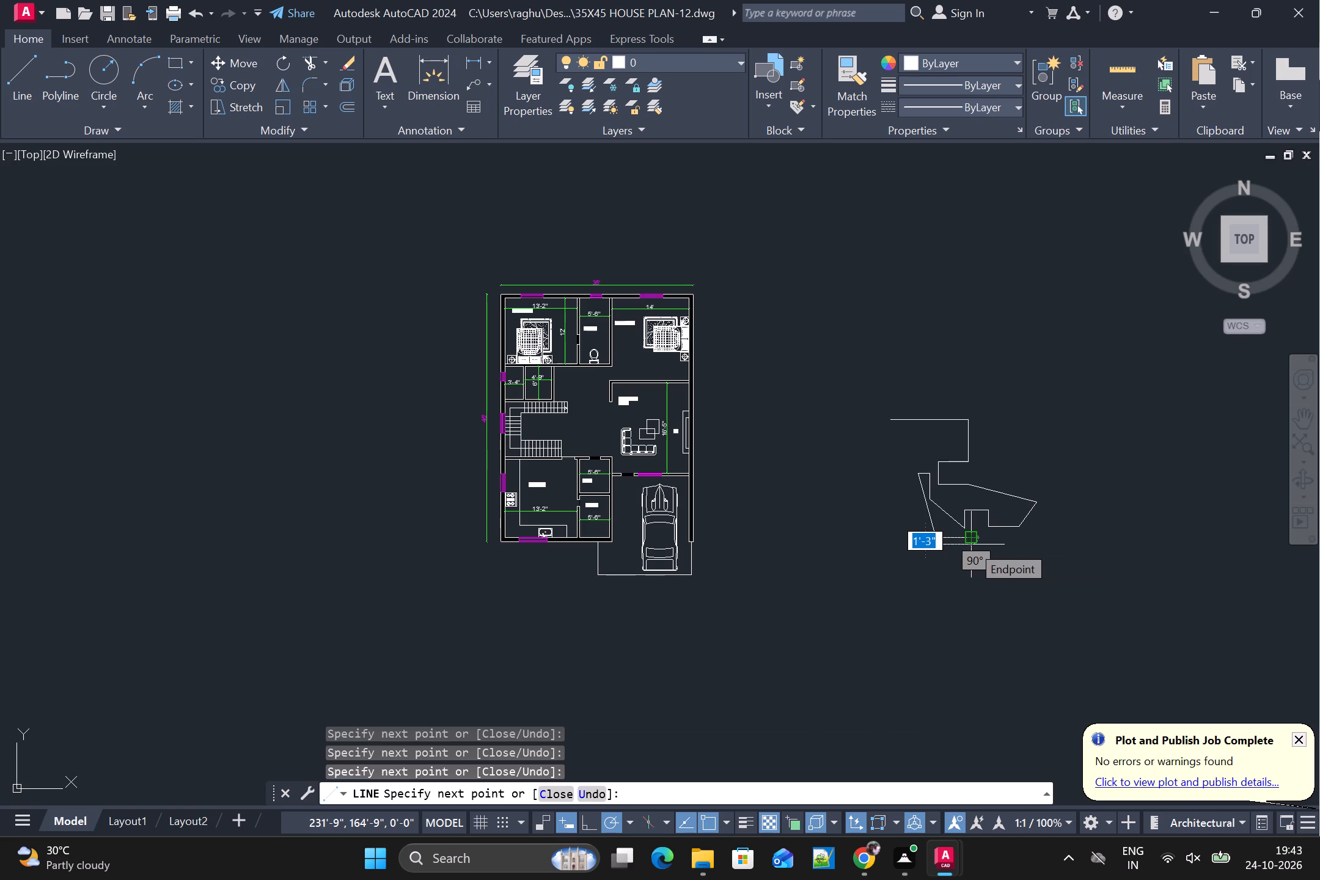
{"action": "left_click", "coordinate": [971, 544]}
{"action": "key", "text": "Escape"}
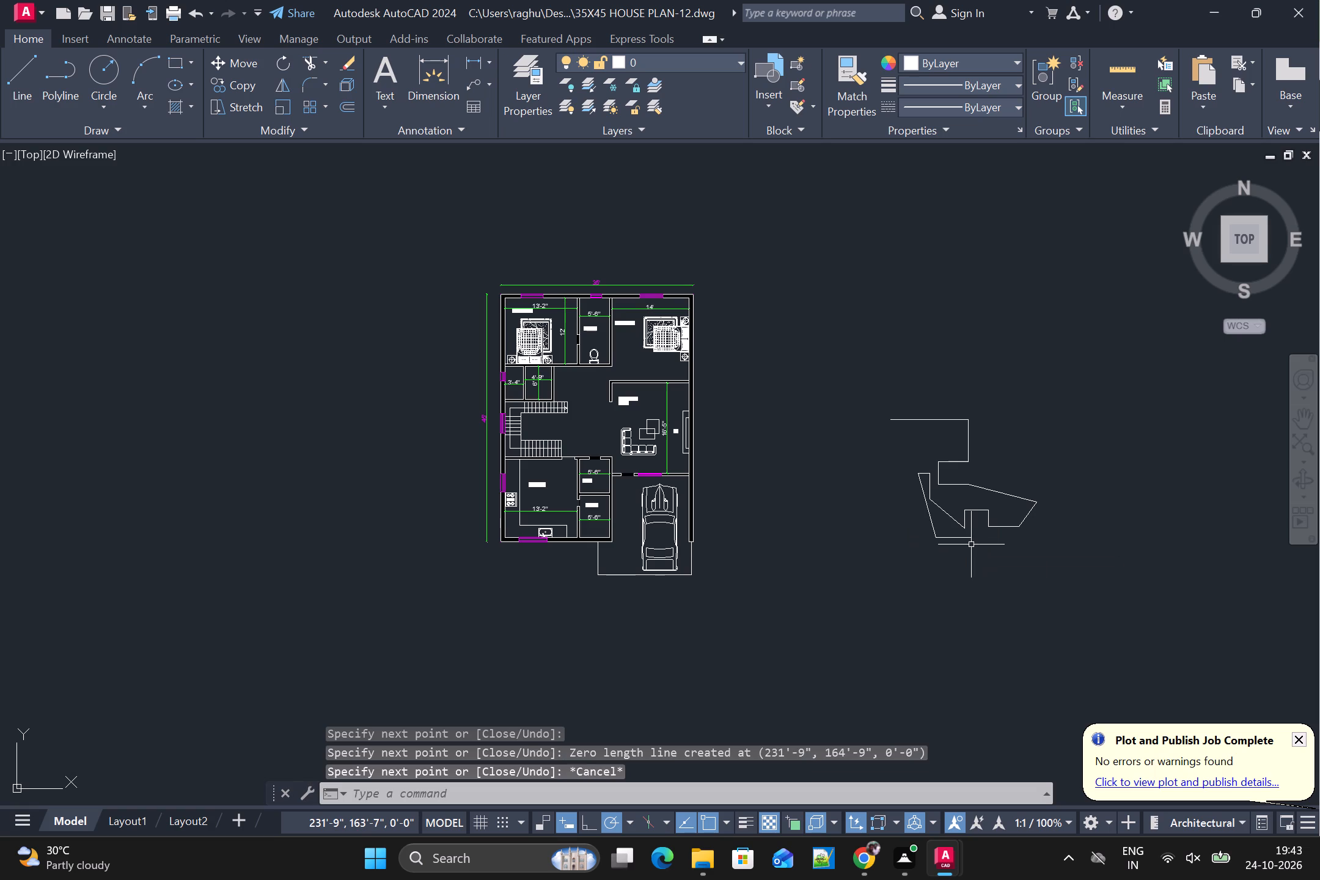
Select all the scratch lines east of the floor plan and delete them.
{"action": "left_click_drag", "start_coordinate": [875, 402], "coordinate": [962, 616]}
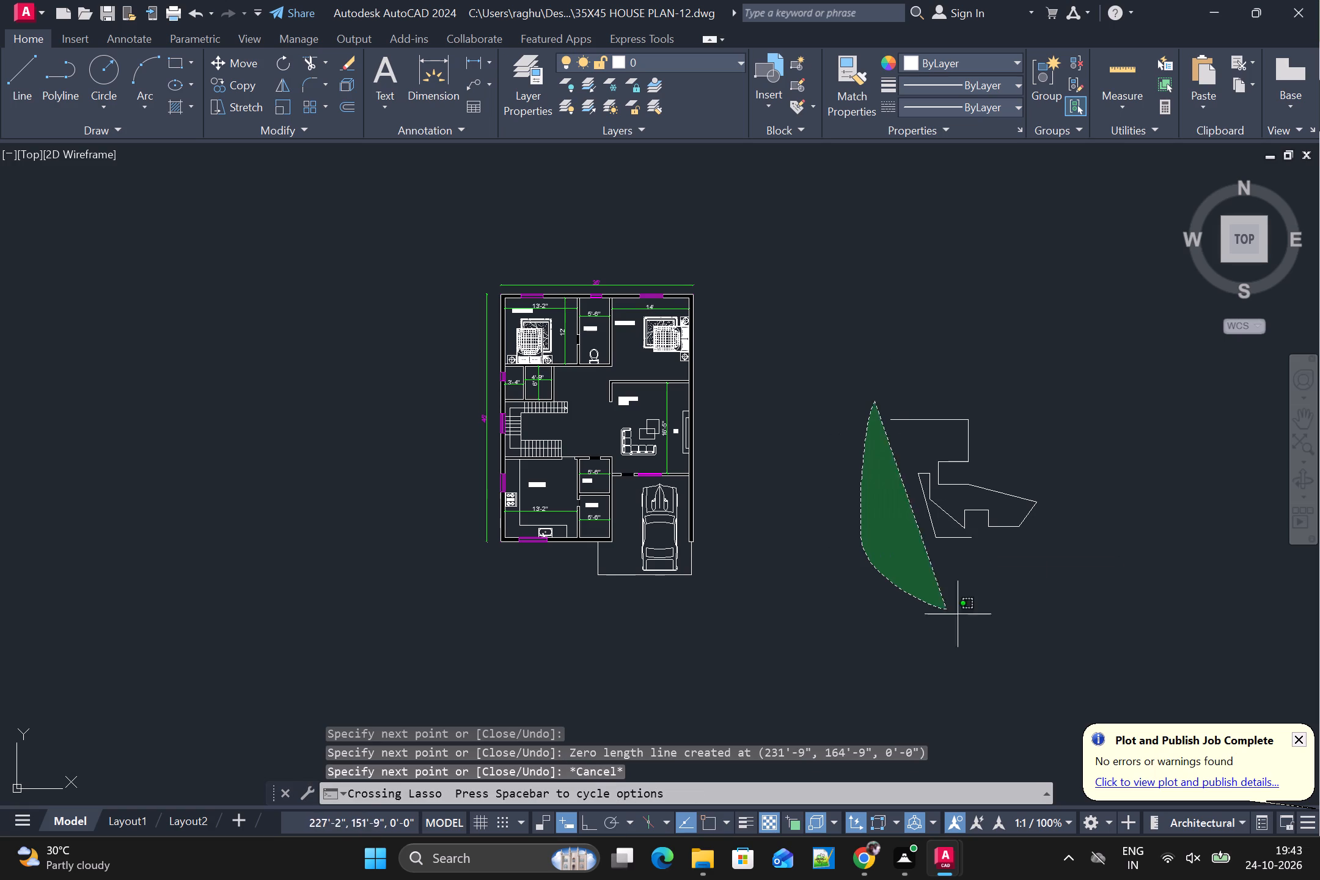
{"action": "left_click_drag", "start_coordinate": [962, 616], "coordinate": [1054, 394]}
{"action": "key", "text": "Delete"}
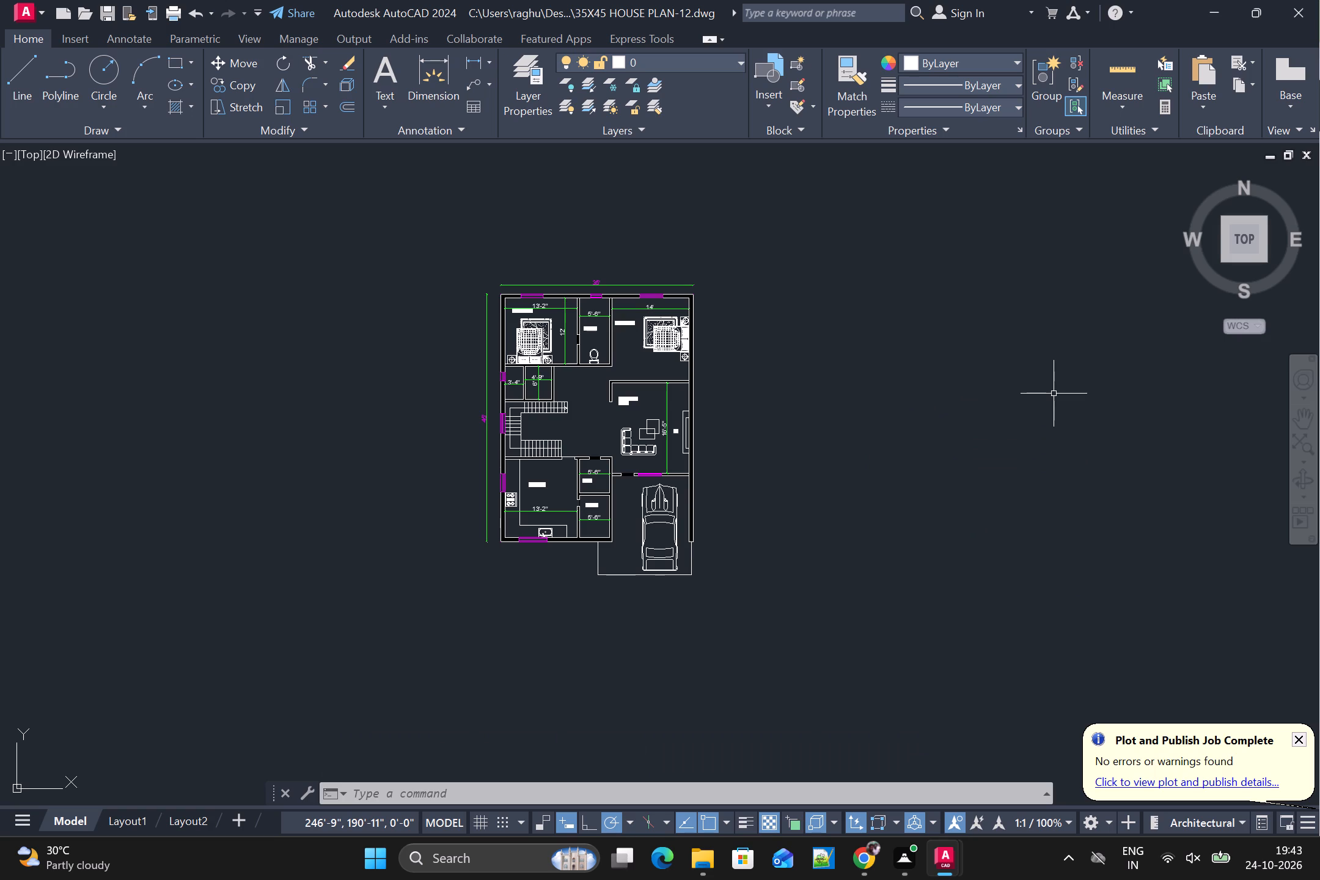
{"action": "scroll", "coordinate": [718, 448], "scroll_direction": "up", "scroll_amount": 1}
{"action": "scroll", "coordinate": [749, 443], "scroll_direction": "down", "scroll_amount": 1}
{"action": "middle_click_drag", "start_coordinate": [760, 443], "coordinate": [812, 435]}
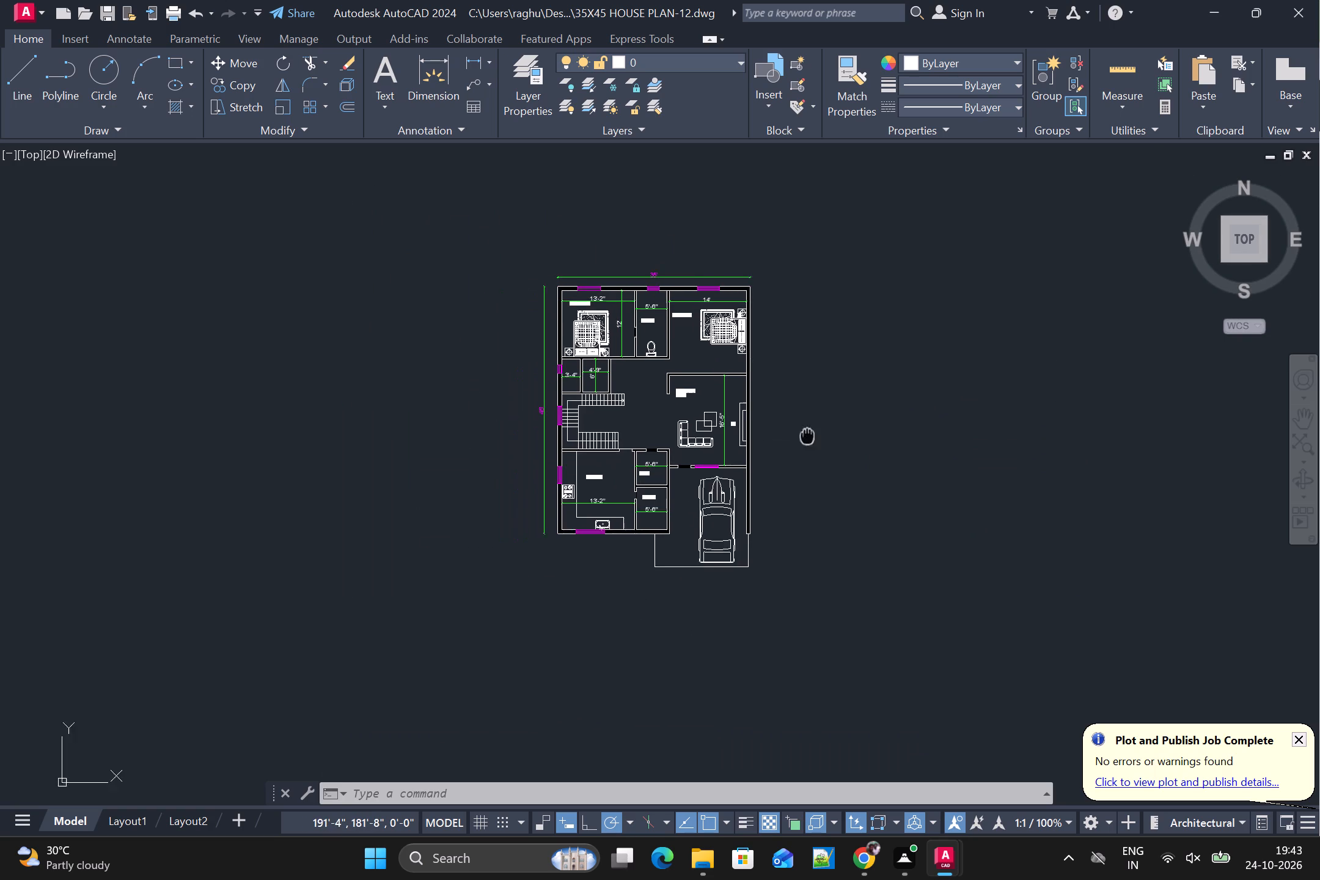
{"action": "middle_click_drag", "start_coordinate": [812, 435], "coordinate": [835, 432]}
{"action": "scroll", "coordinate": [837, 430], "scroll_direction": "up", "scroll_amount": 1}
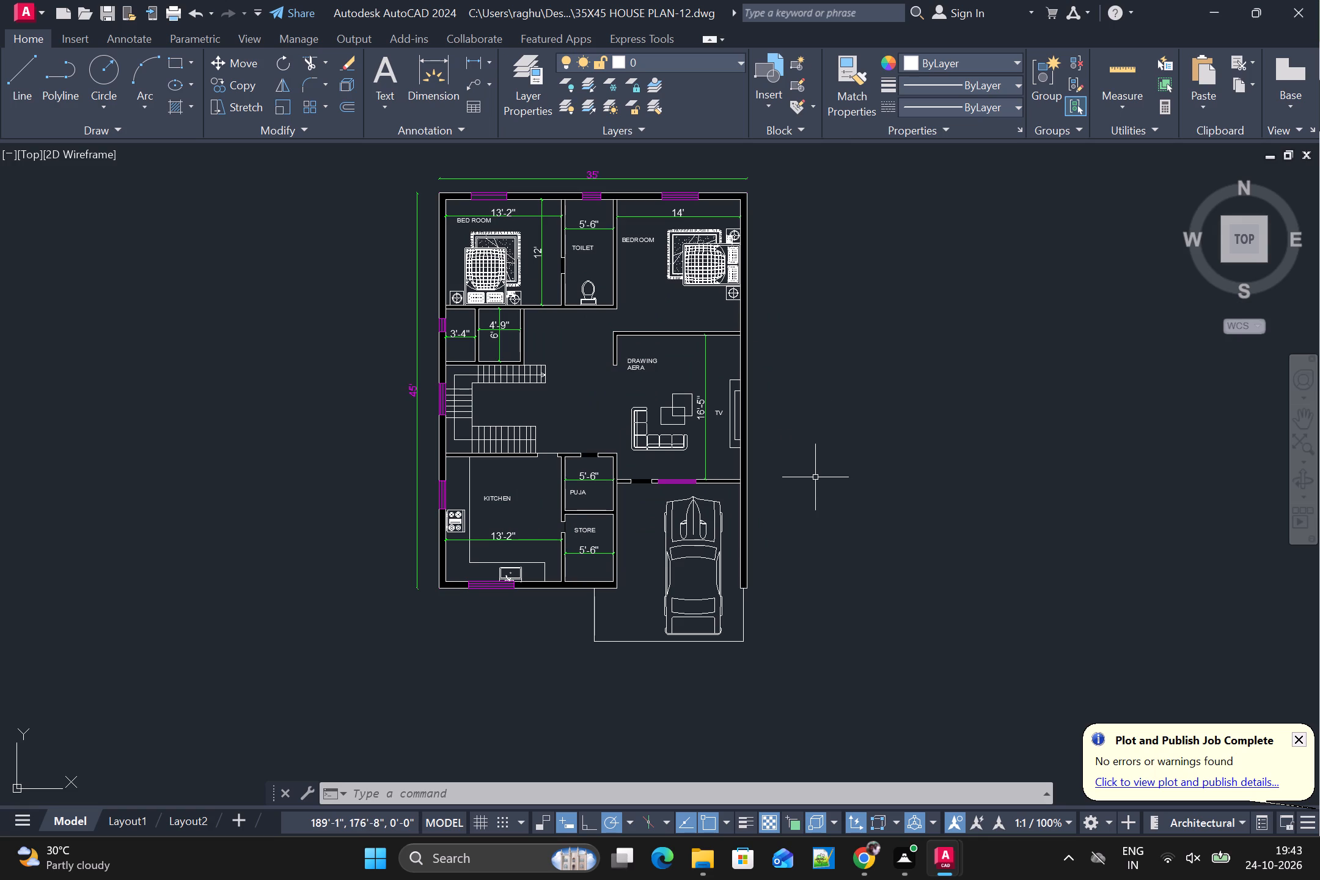
Switch from AutoCAD to another open window.
{"action": "key", "text": "alt+Tab"}
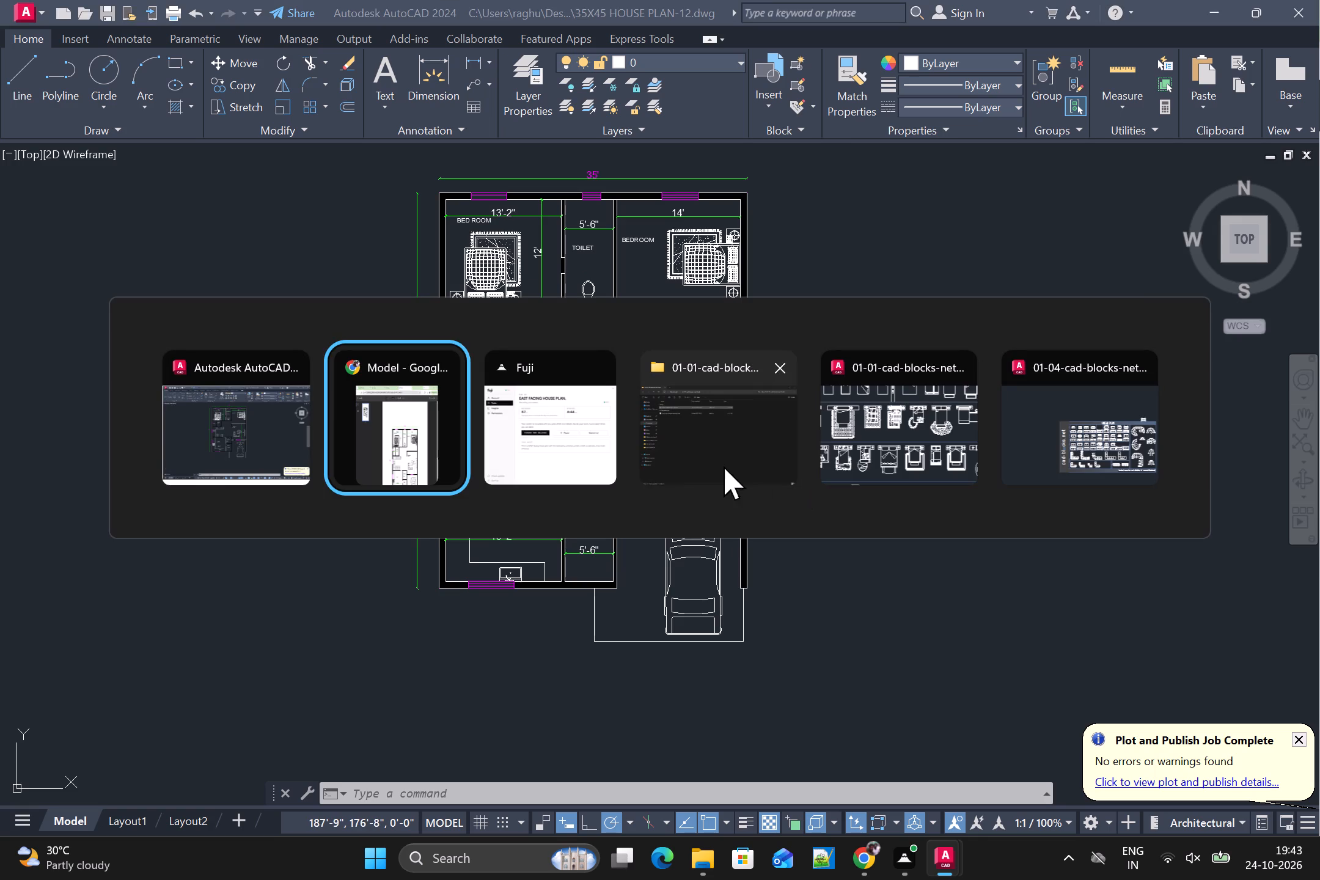
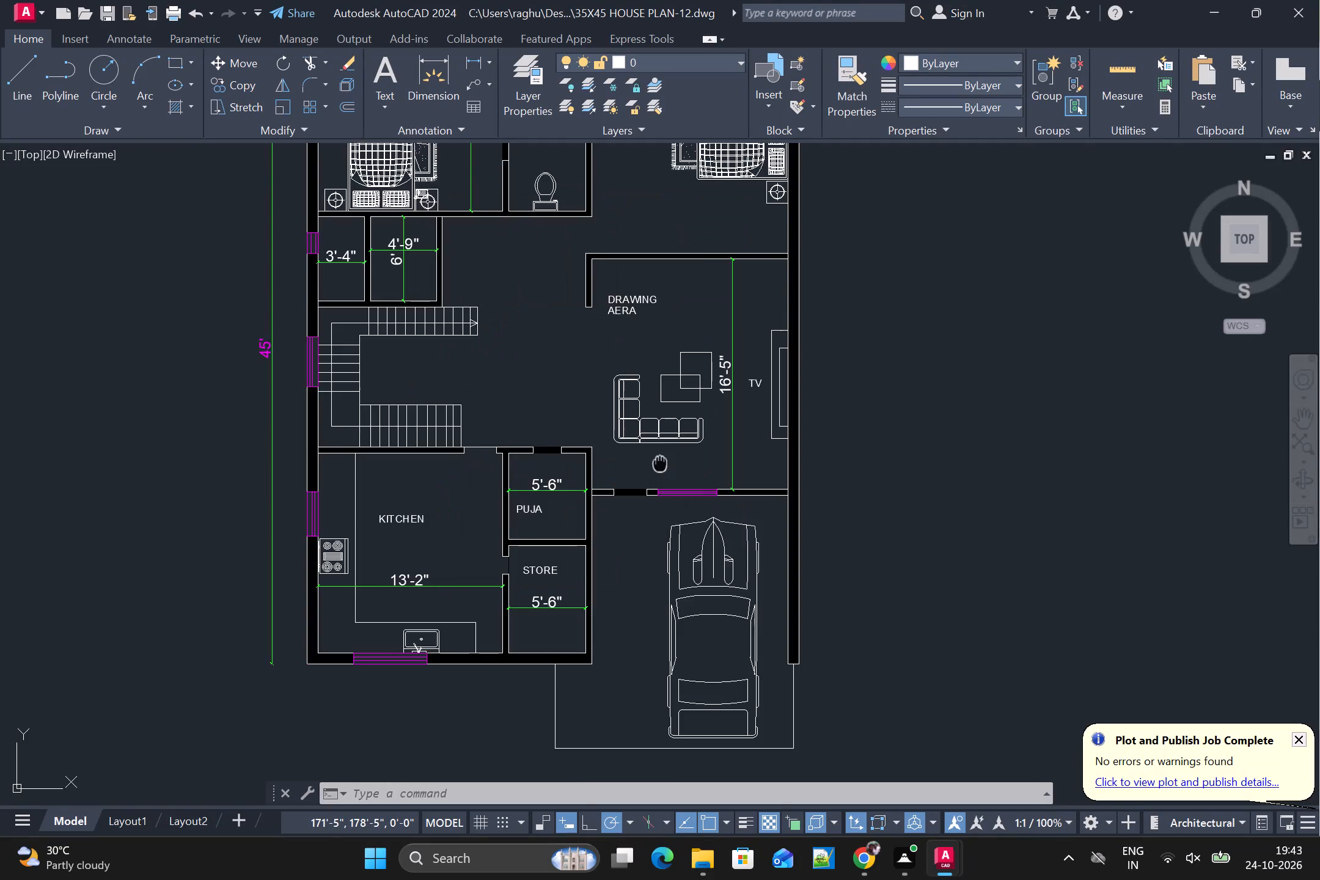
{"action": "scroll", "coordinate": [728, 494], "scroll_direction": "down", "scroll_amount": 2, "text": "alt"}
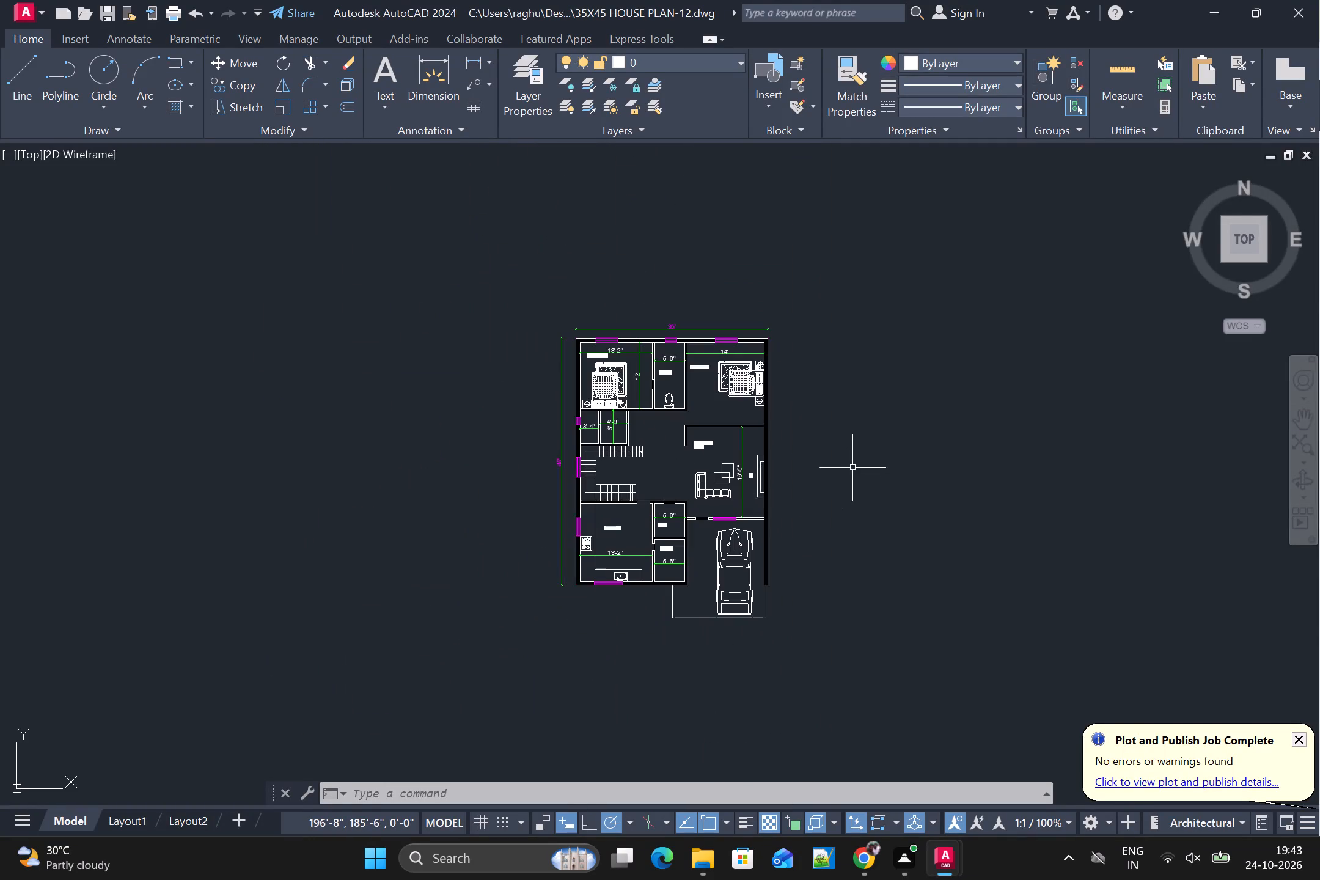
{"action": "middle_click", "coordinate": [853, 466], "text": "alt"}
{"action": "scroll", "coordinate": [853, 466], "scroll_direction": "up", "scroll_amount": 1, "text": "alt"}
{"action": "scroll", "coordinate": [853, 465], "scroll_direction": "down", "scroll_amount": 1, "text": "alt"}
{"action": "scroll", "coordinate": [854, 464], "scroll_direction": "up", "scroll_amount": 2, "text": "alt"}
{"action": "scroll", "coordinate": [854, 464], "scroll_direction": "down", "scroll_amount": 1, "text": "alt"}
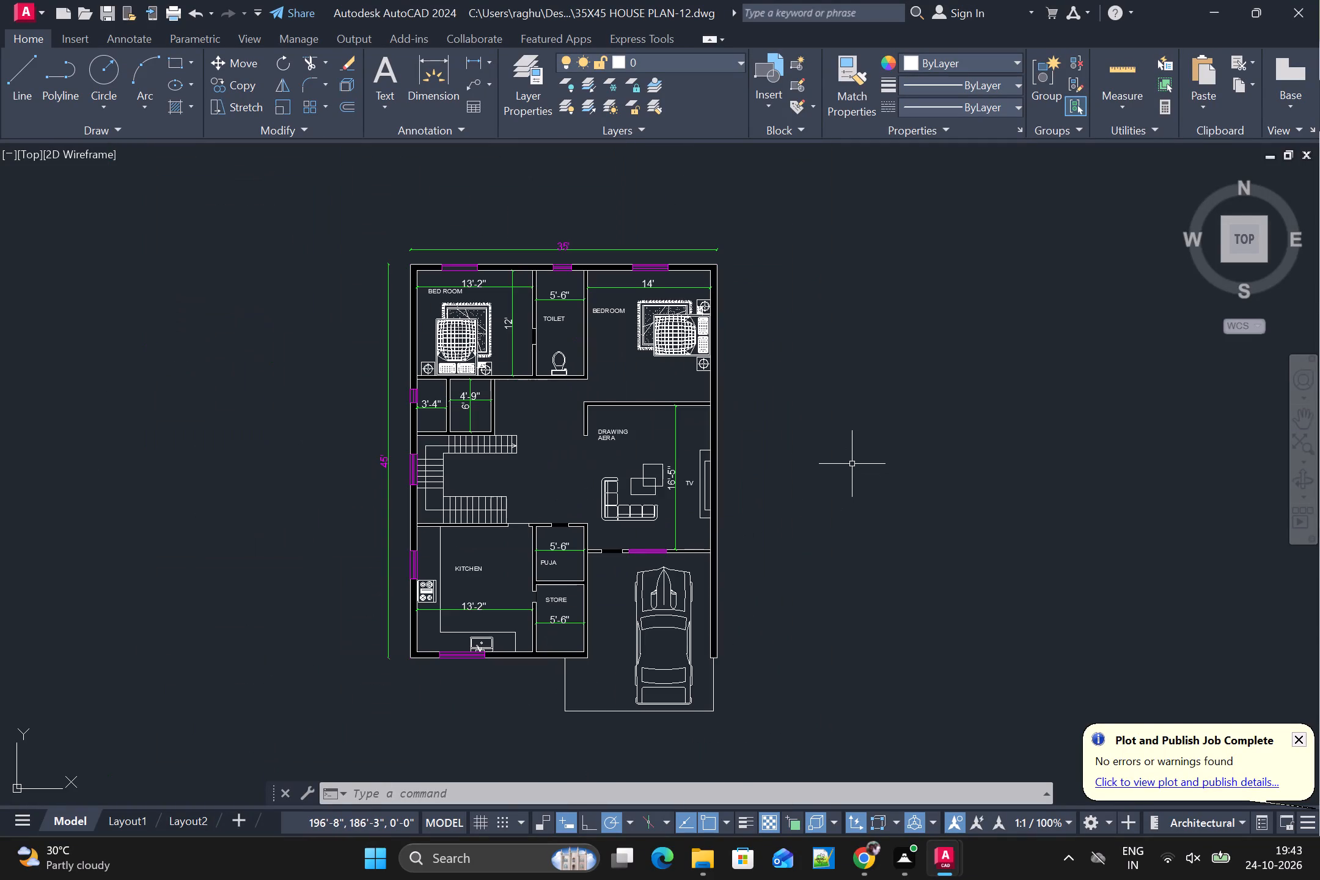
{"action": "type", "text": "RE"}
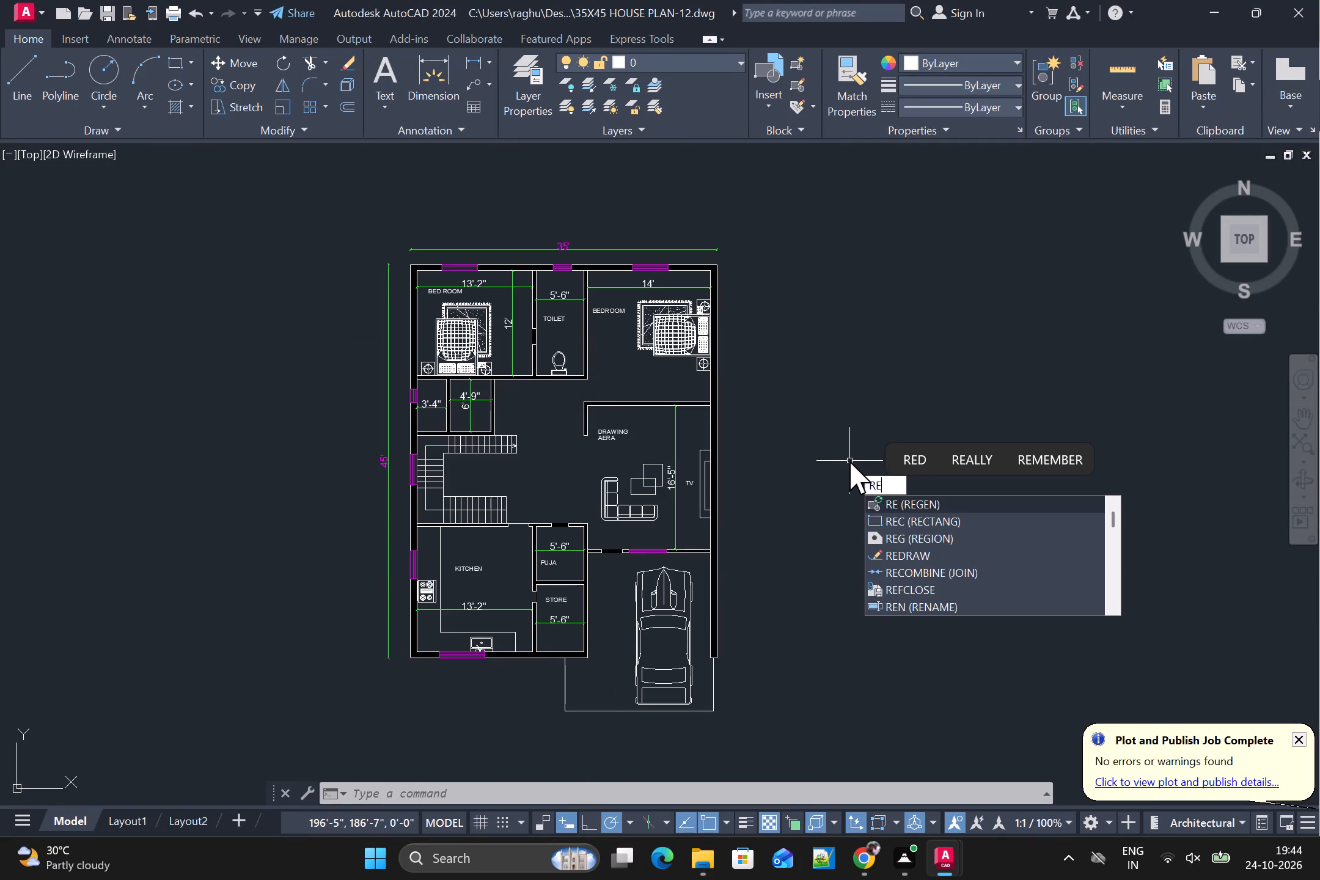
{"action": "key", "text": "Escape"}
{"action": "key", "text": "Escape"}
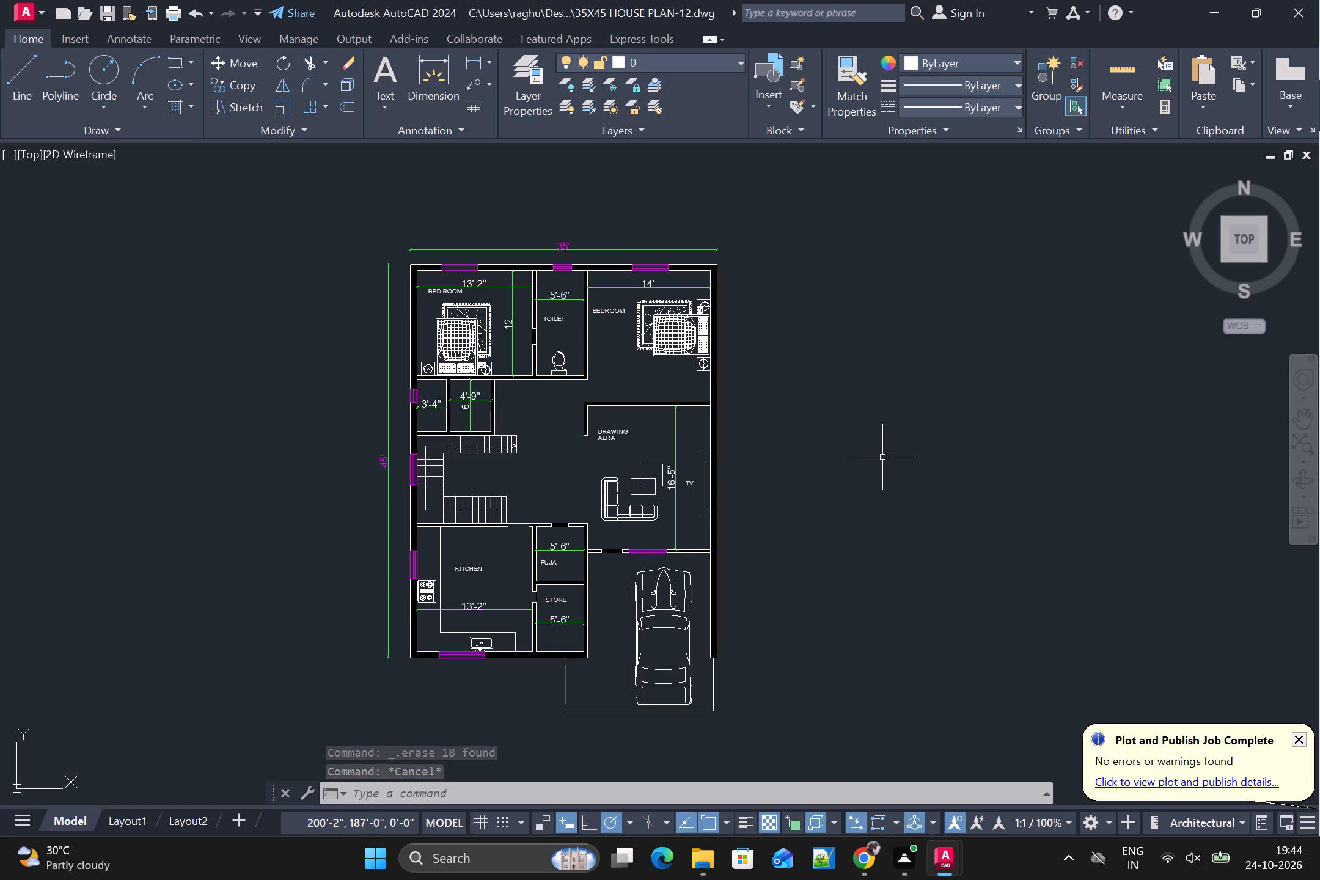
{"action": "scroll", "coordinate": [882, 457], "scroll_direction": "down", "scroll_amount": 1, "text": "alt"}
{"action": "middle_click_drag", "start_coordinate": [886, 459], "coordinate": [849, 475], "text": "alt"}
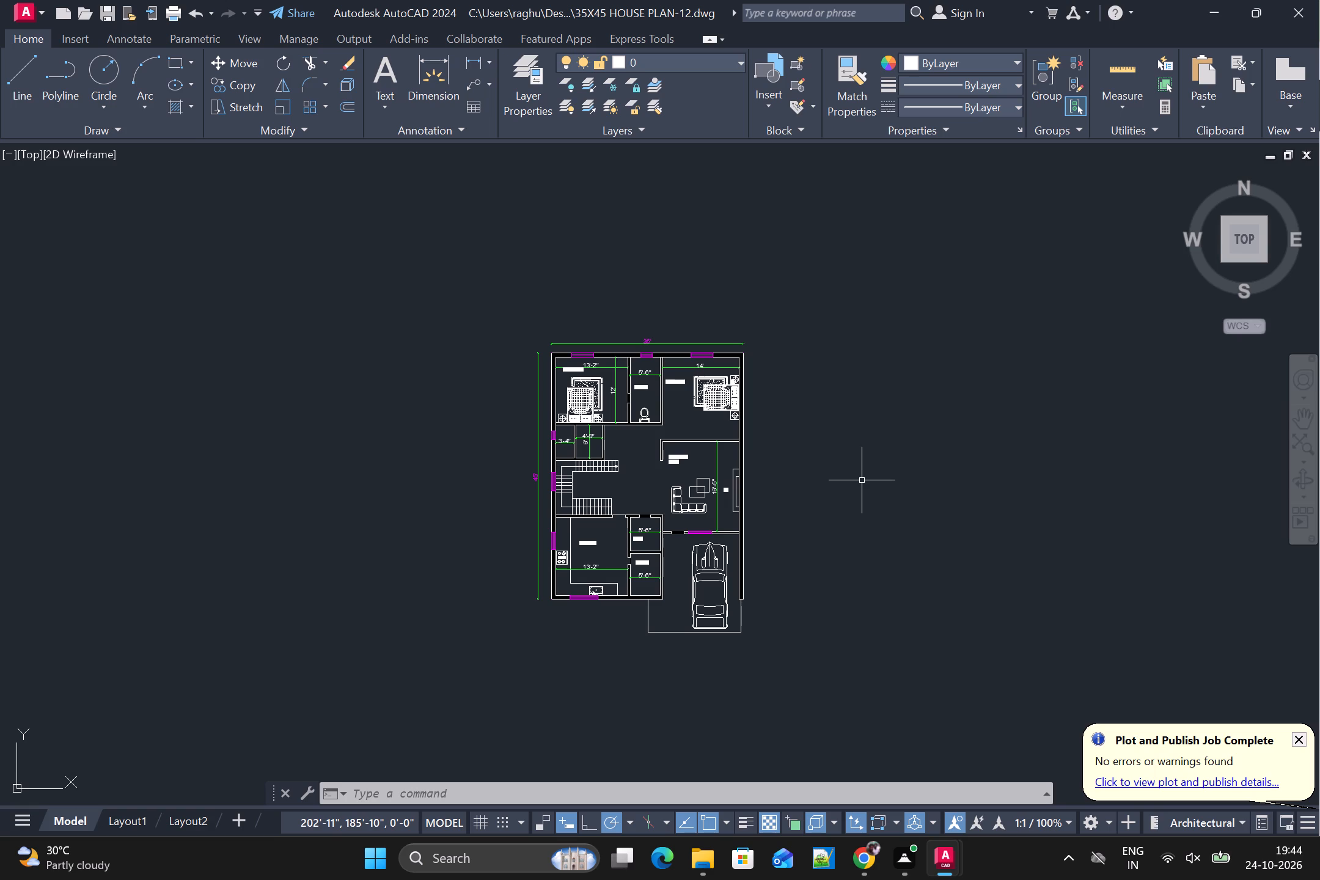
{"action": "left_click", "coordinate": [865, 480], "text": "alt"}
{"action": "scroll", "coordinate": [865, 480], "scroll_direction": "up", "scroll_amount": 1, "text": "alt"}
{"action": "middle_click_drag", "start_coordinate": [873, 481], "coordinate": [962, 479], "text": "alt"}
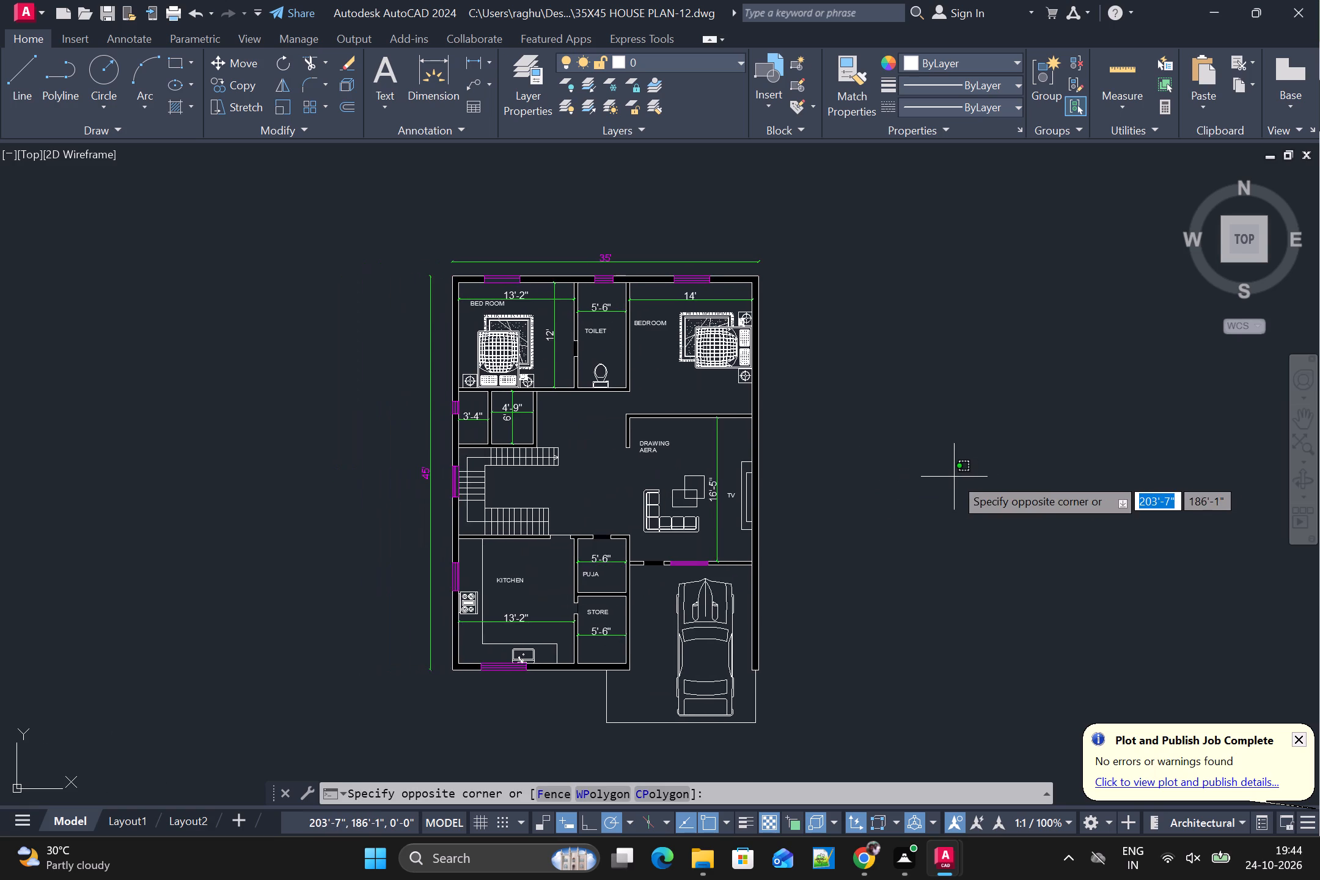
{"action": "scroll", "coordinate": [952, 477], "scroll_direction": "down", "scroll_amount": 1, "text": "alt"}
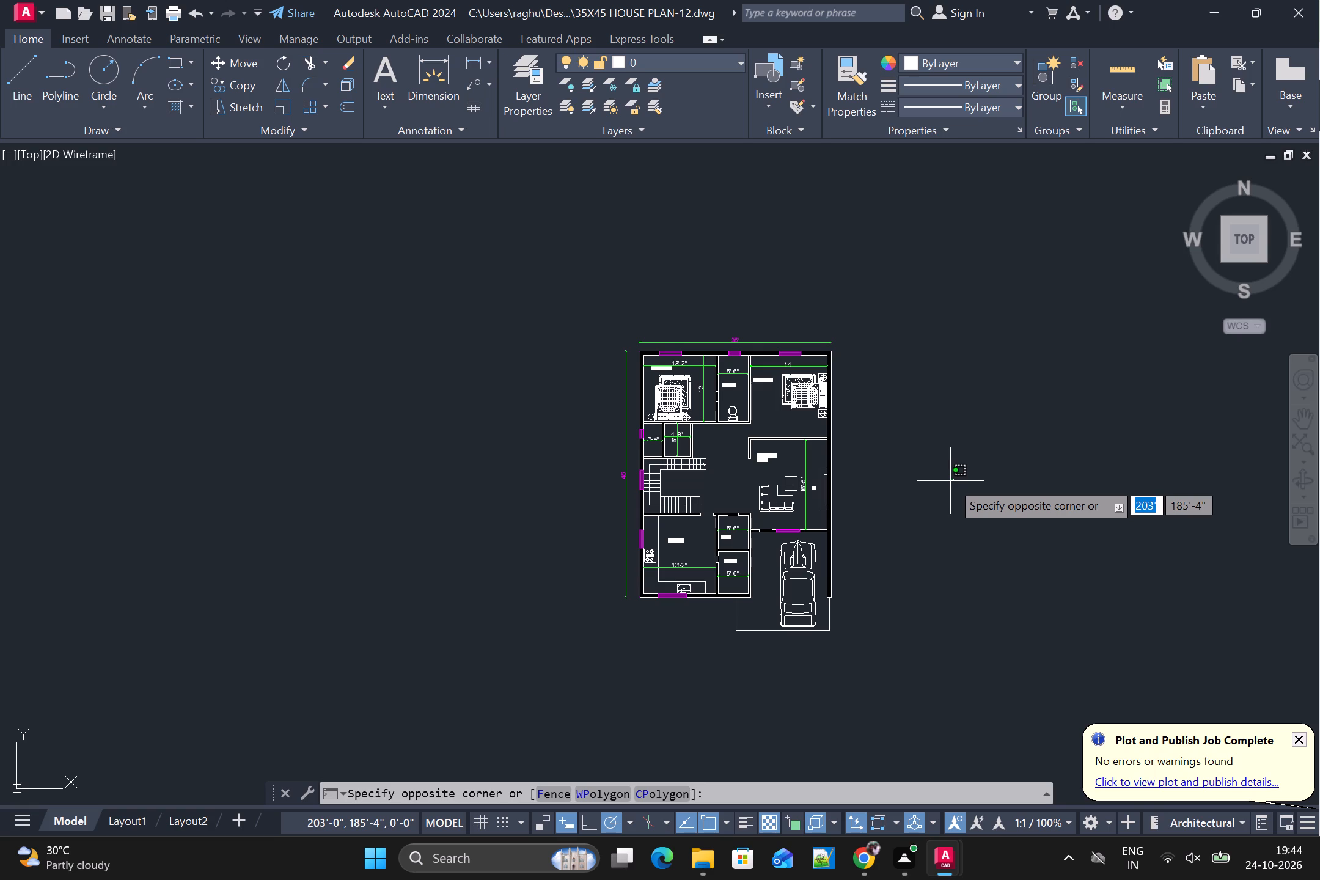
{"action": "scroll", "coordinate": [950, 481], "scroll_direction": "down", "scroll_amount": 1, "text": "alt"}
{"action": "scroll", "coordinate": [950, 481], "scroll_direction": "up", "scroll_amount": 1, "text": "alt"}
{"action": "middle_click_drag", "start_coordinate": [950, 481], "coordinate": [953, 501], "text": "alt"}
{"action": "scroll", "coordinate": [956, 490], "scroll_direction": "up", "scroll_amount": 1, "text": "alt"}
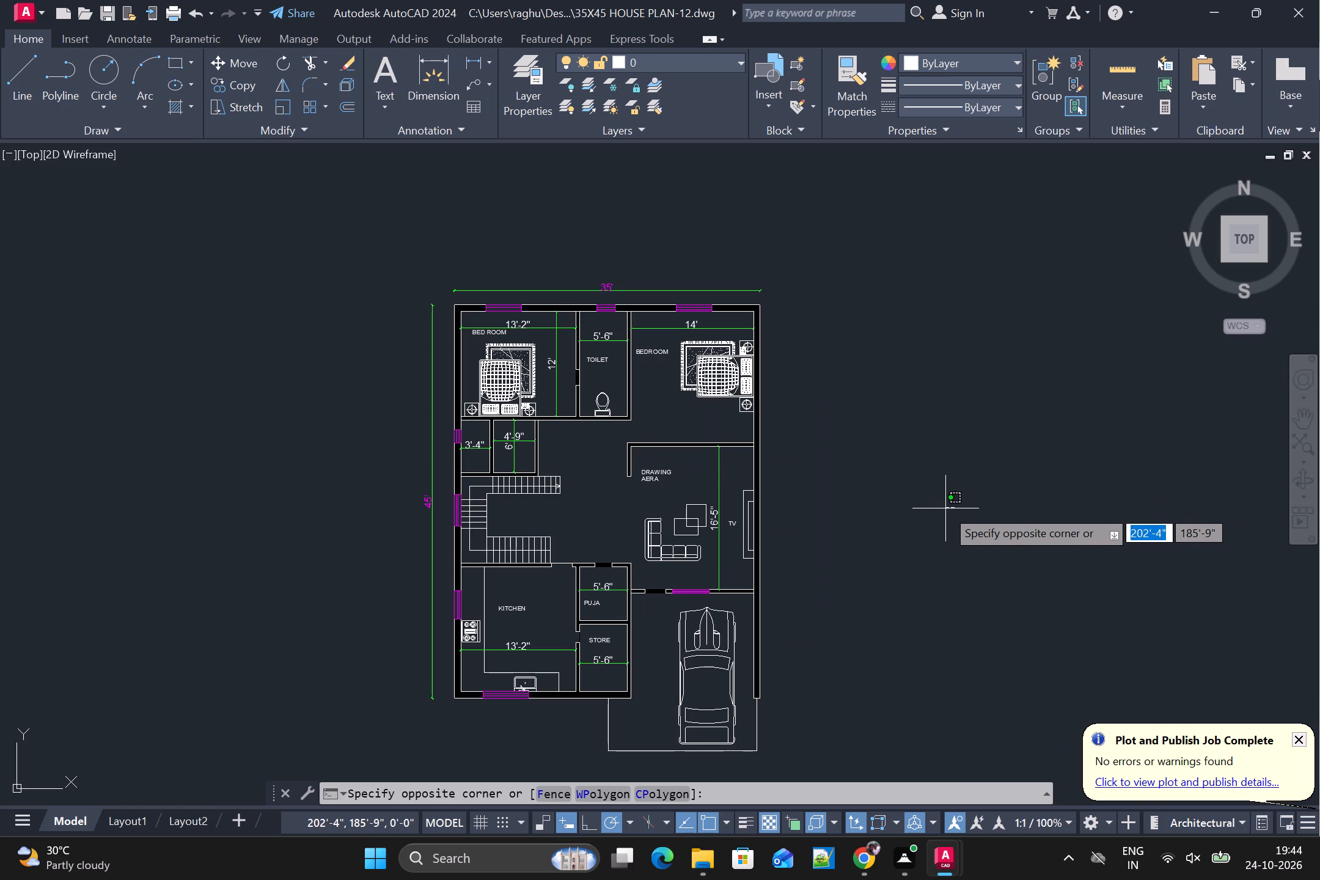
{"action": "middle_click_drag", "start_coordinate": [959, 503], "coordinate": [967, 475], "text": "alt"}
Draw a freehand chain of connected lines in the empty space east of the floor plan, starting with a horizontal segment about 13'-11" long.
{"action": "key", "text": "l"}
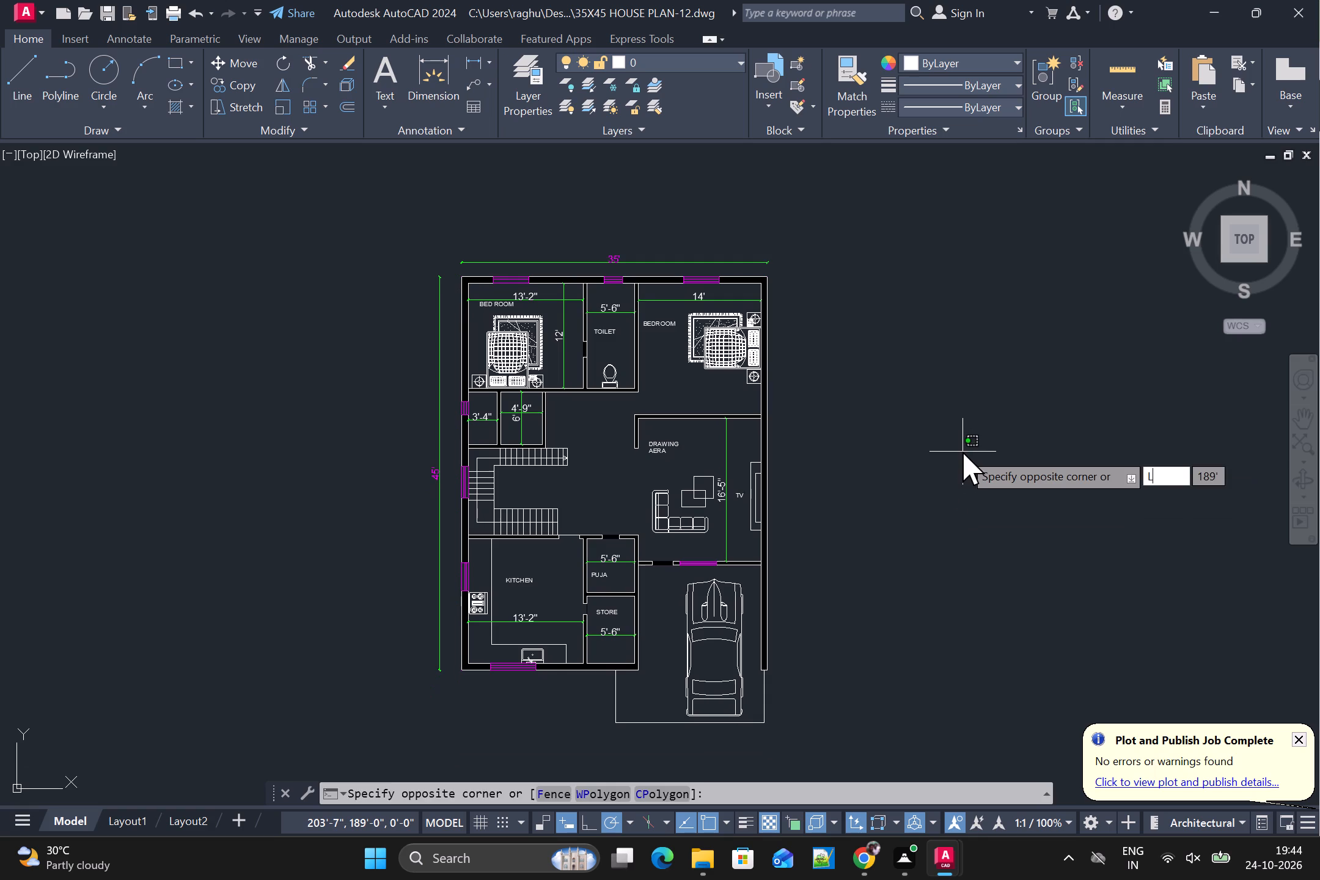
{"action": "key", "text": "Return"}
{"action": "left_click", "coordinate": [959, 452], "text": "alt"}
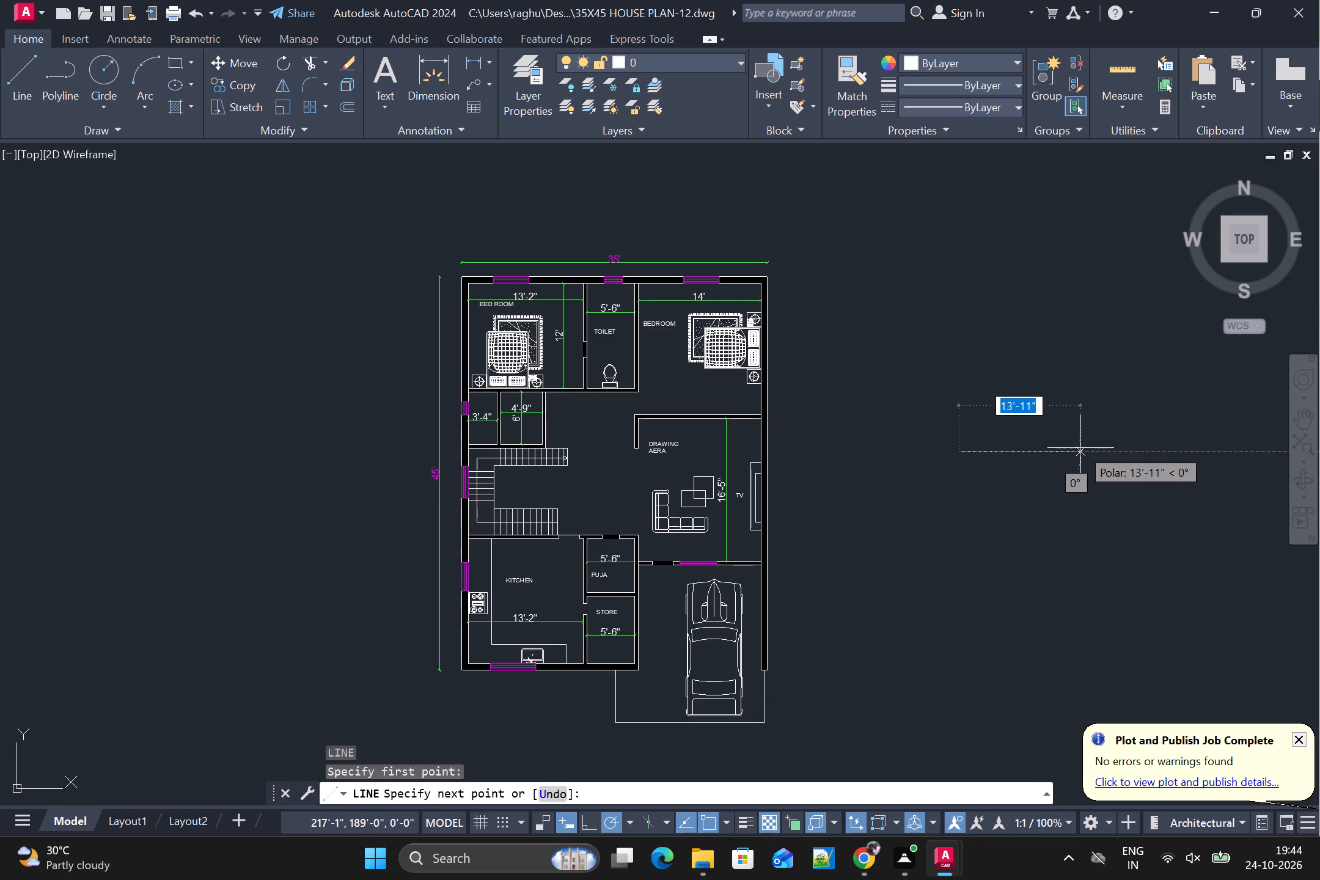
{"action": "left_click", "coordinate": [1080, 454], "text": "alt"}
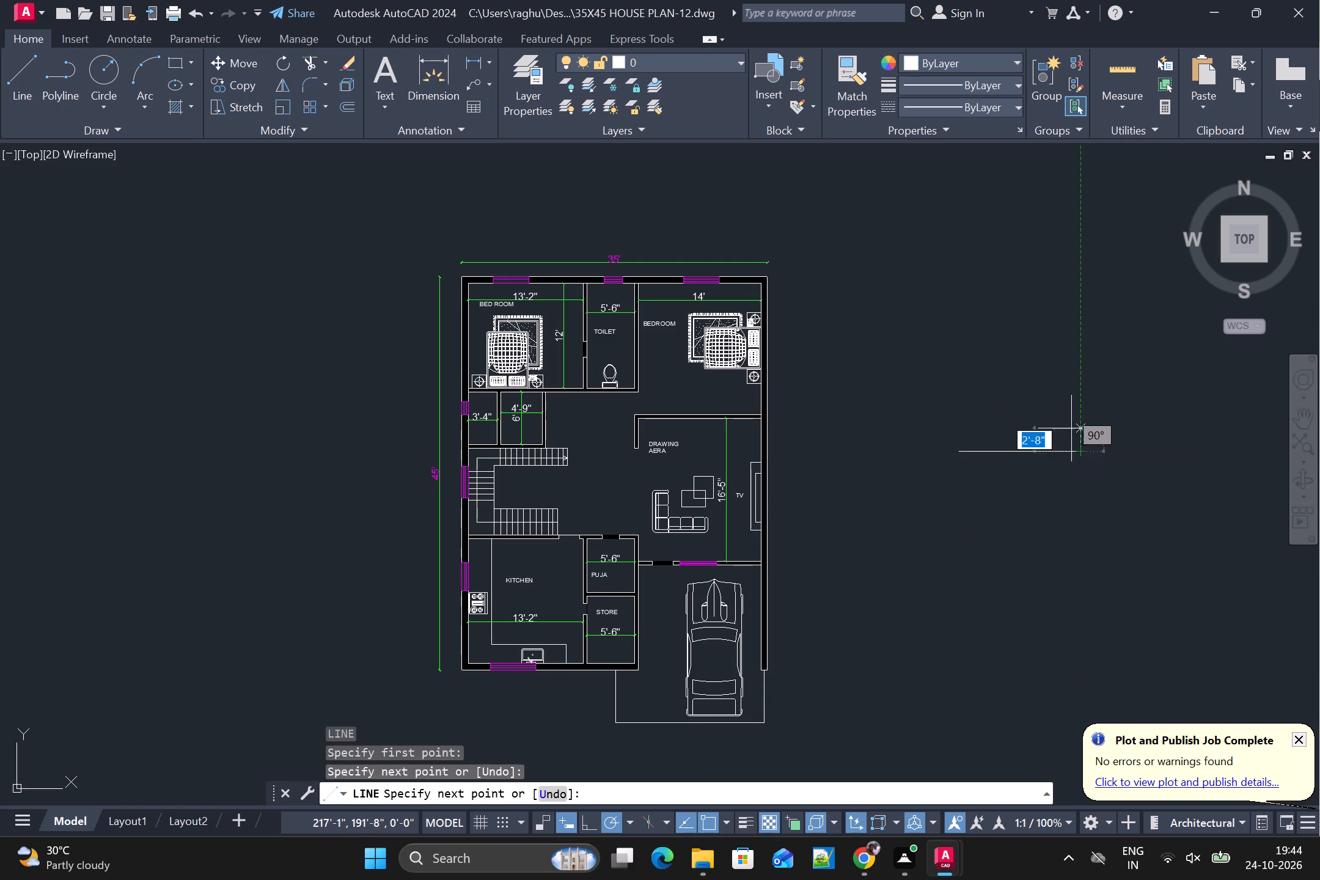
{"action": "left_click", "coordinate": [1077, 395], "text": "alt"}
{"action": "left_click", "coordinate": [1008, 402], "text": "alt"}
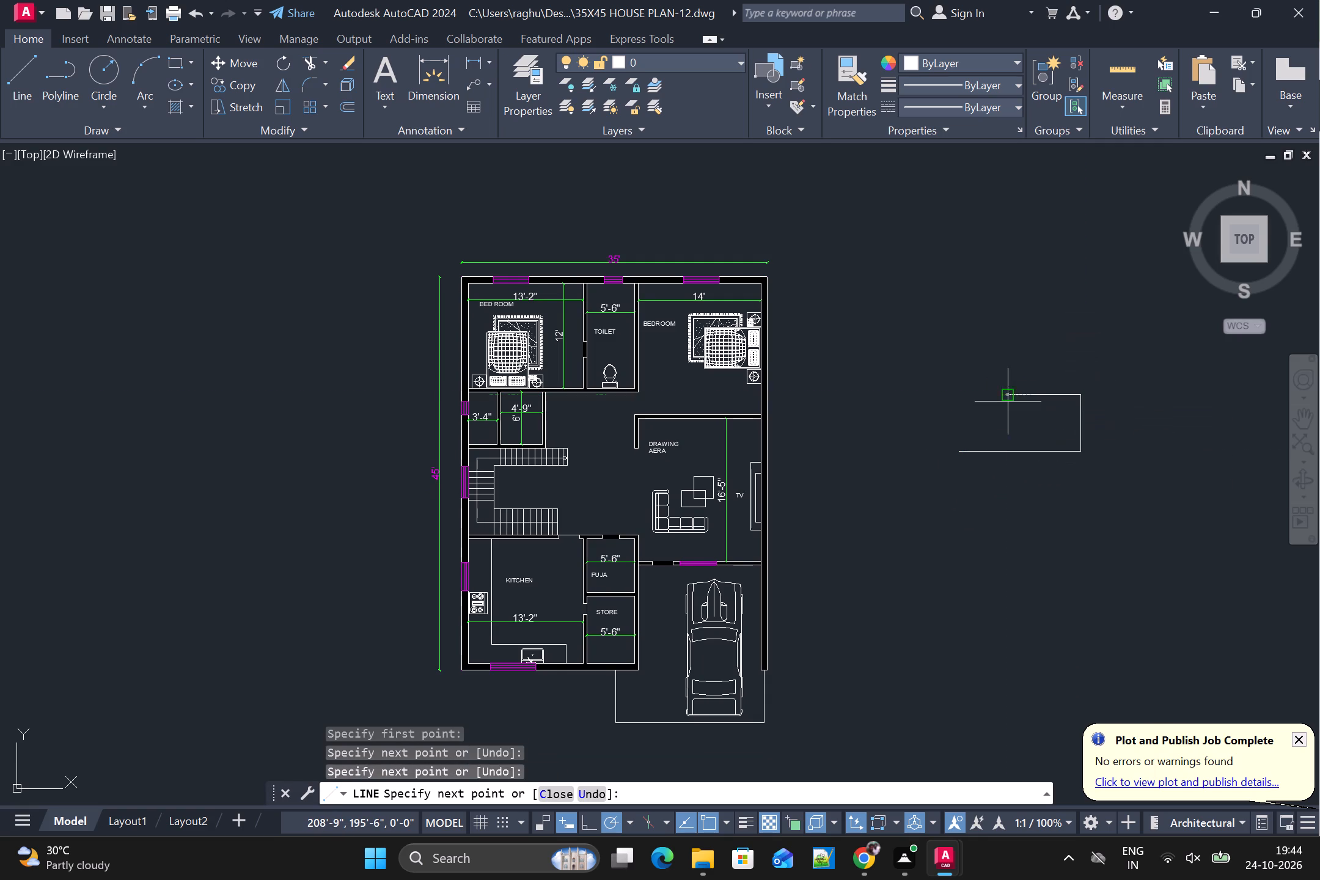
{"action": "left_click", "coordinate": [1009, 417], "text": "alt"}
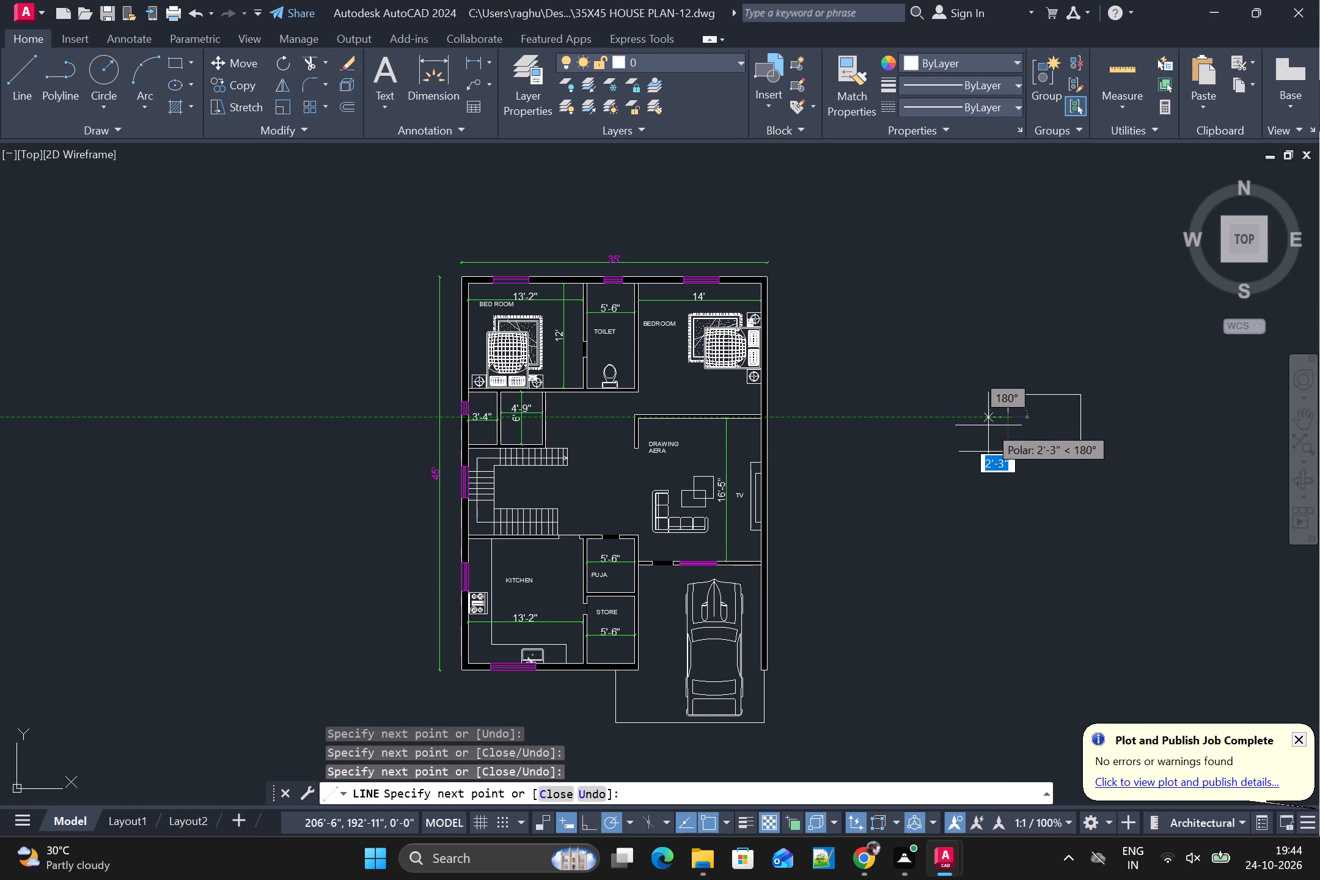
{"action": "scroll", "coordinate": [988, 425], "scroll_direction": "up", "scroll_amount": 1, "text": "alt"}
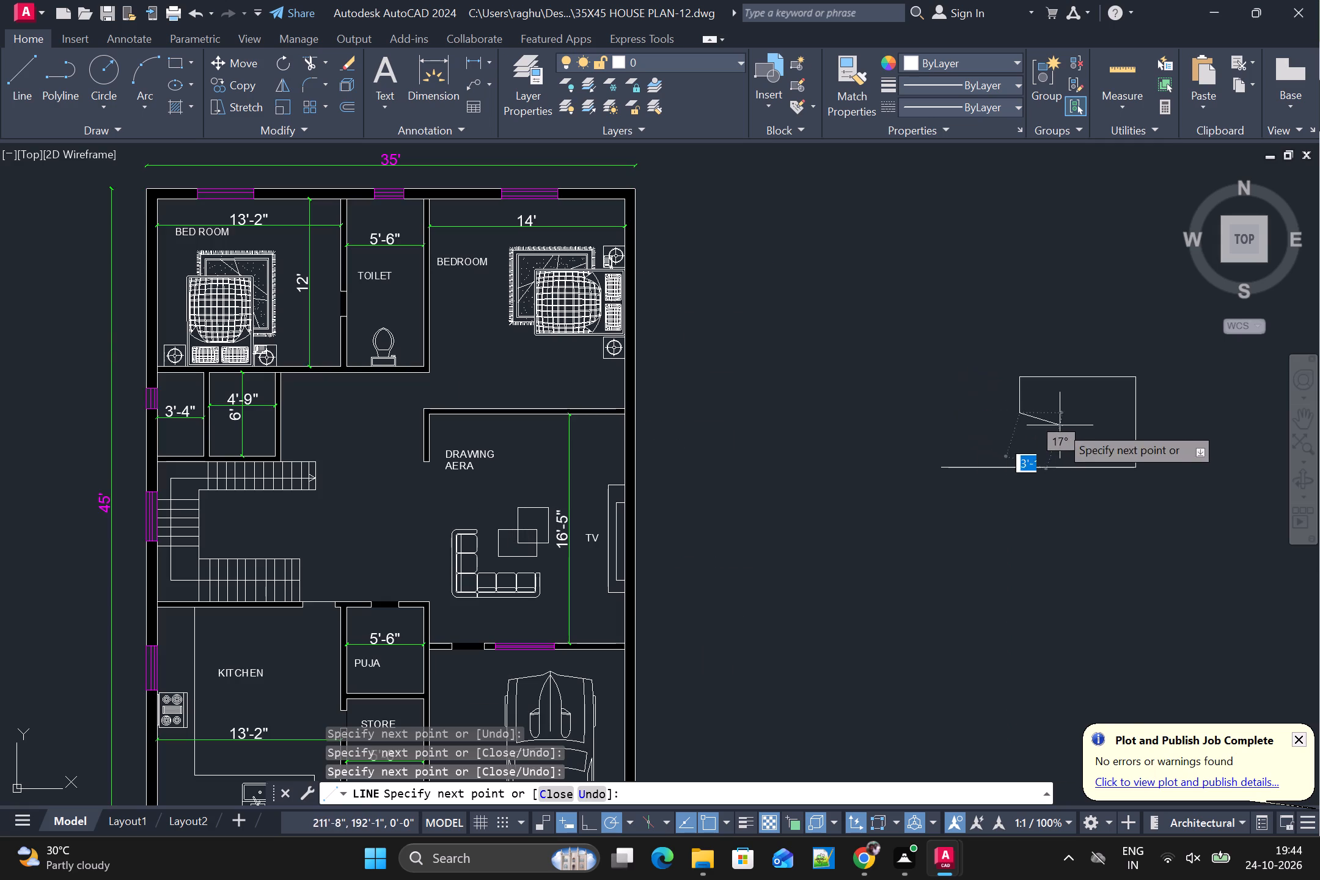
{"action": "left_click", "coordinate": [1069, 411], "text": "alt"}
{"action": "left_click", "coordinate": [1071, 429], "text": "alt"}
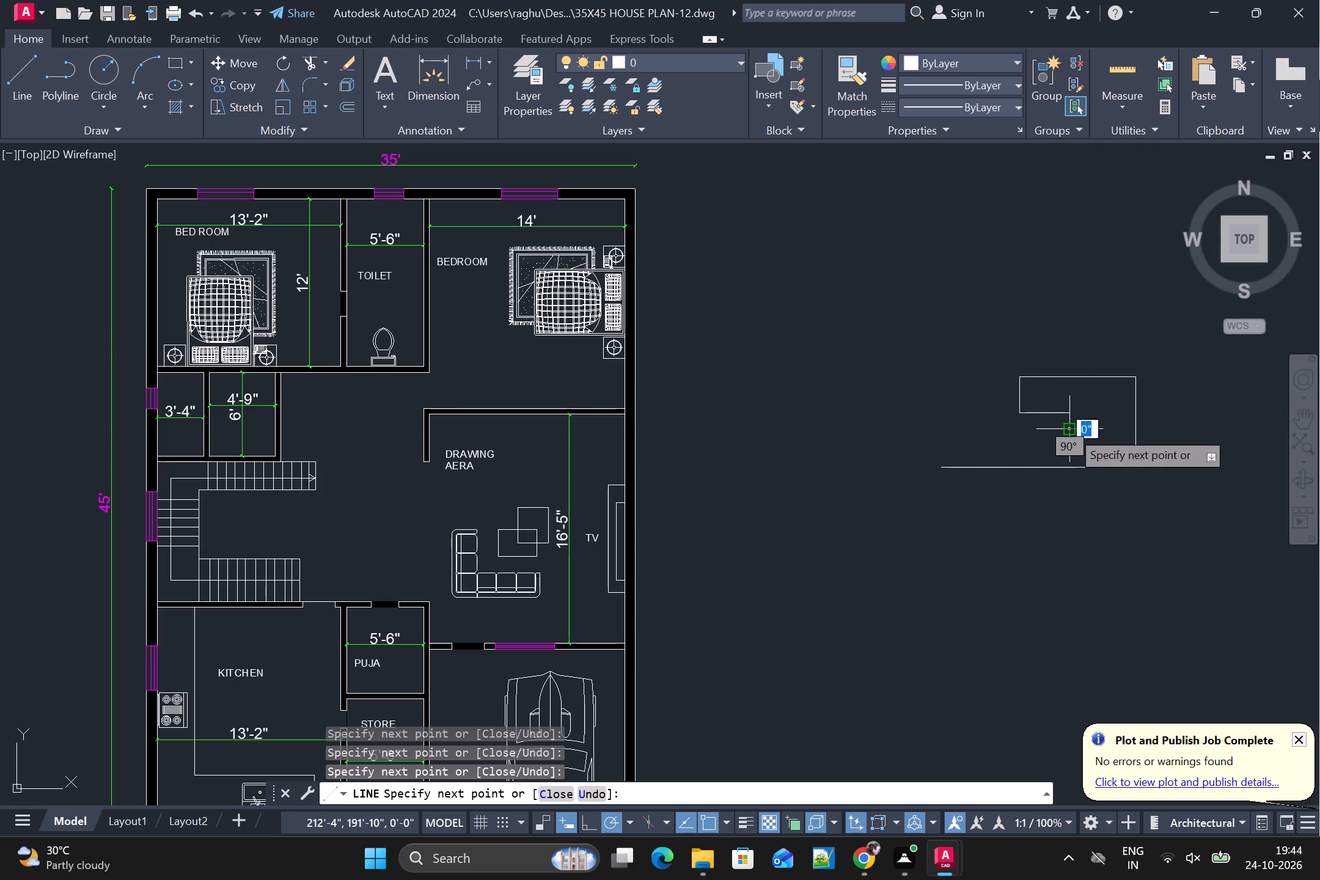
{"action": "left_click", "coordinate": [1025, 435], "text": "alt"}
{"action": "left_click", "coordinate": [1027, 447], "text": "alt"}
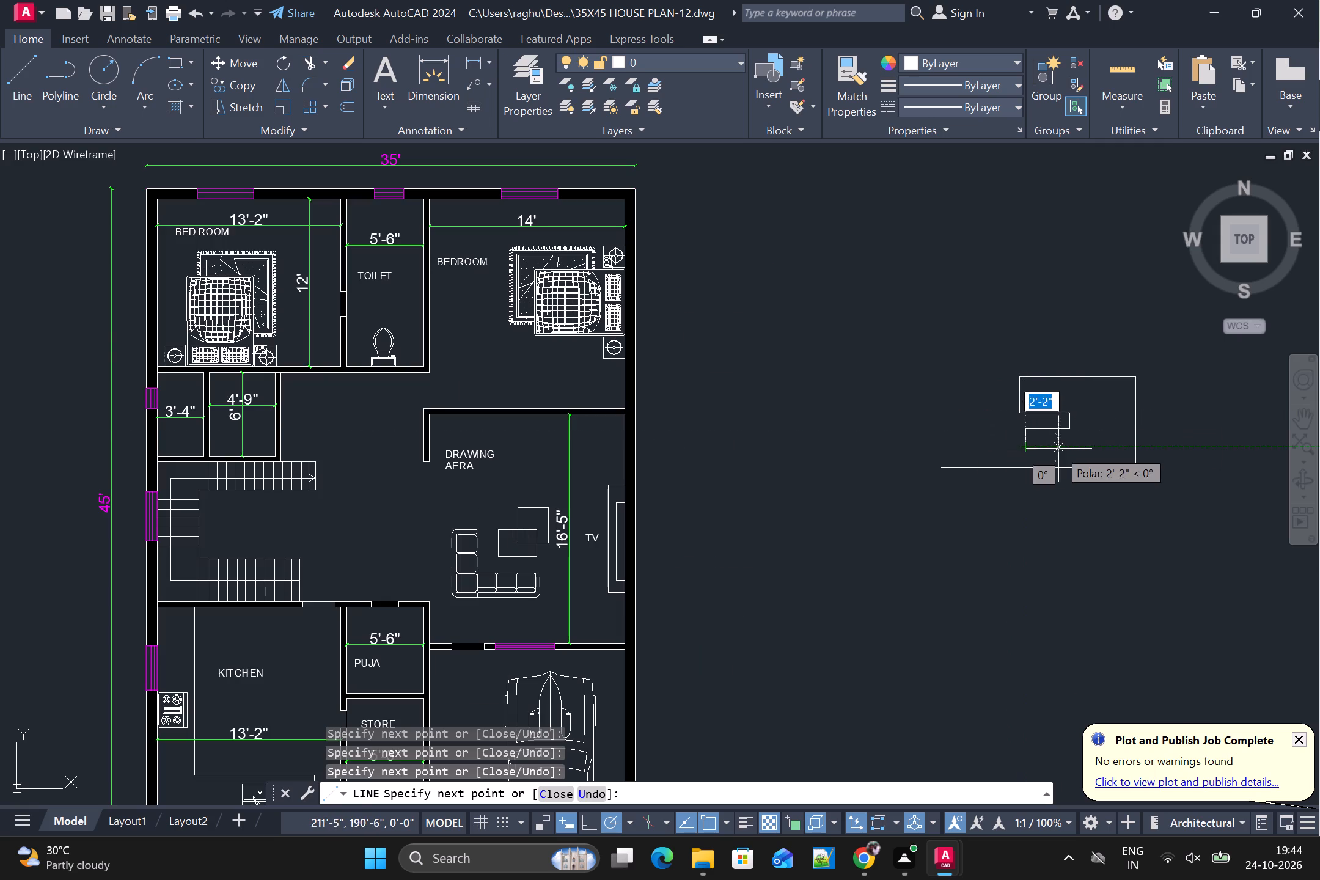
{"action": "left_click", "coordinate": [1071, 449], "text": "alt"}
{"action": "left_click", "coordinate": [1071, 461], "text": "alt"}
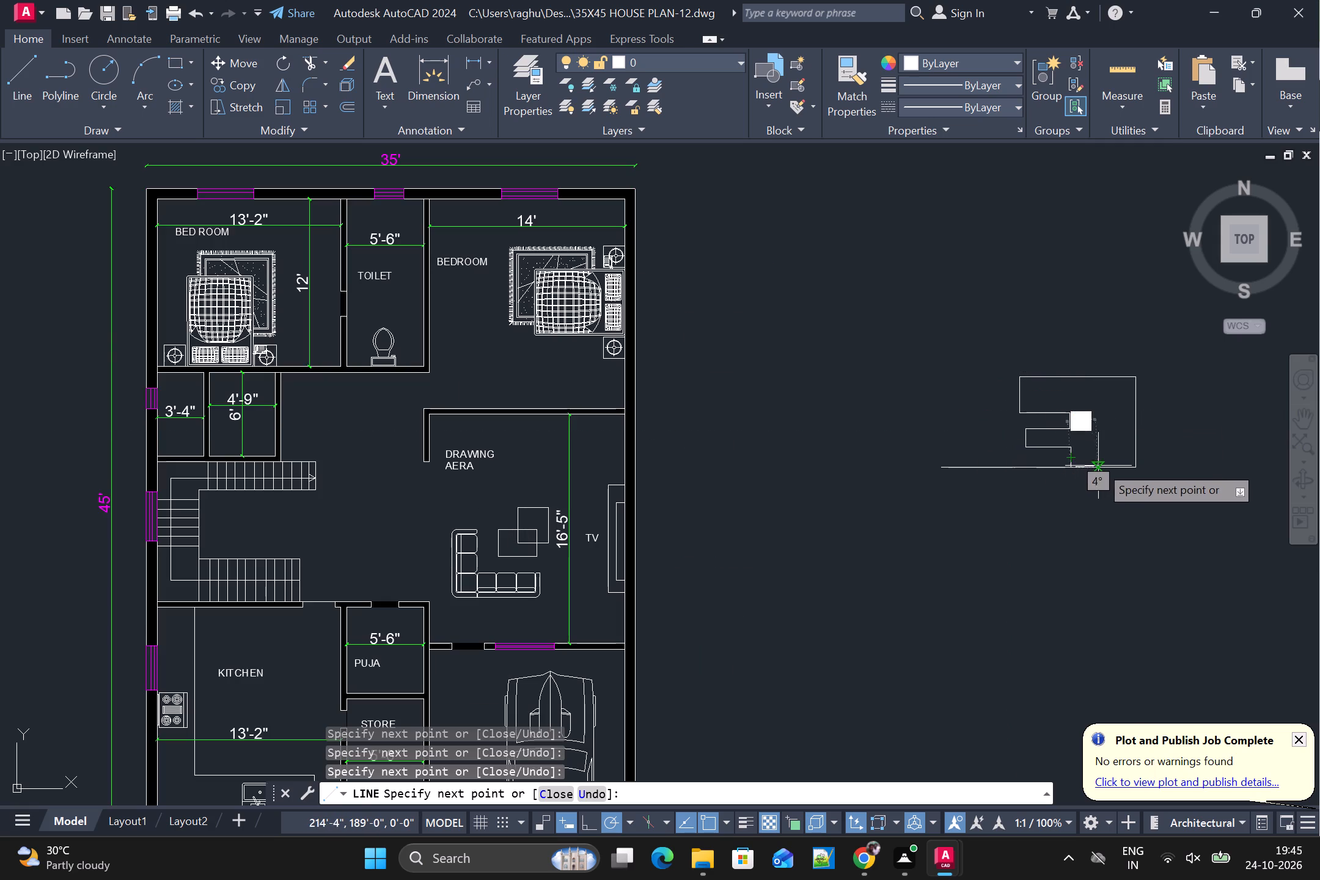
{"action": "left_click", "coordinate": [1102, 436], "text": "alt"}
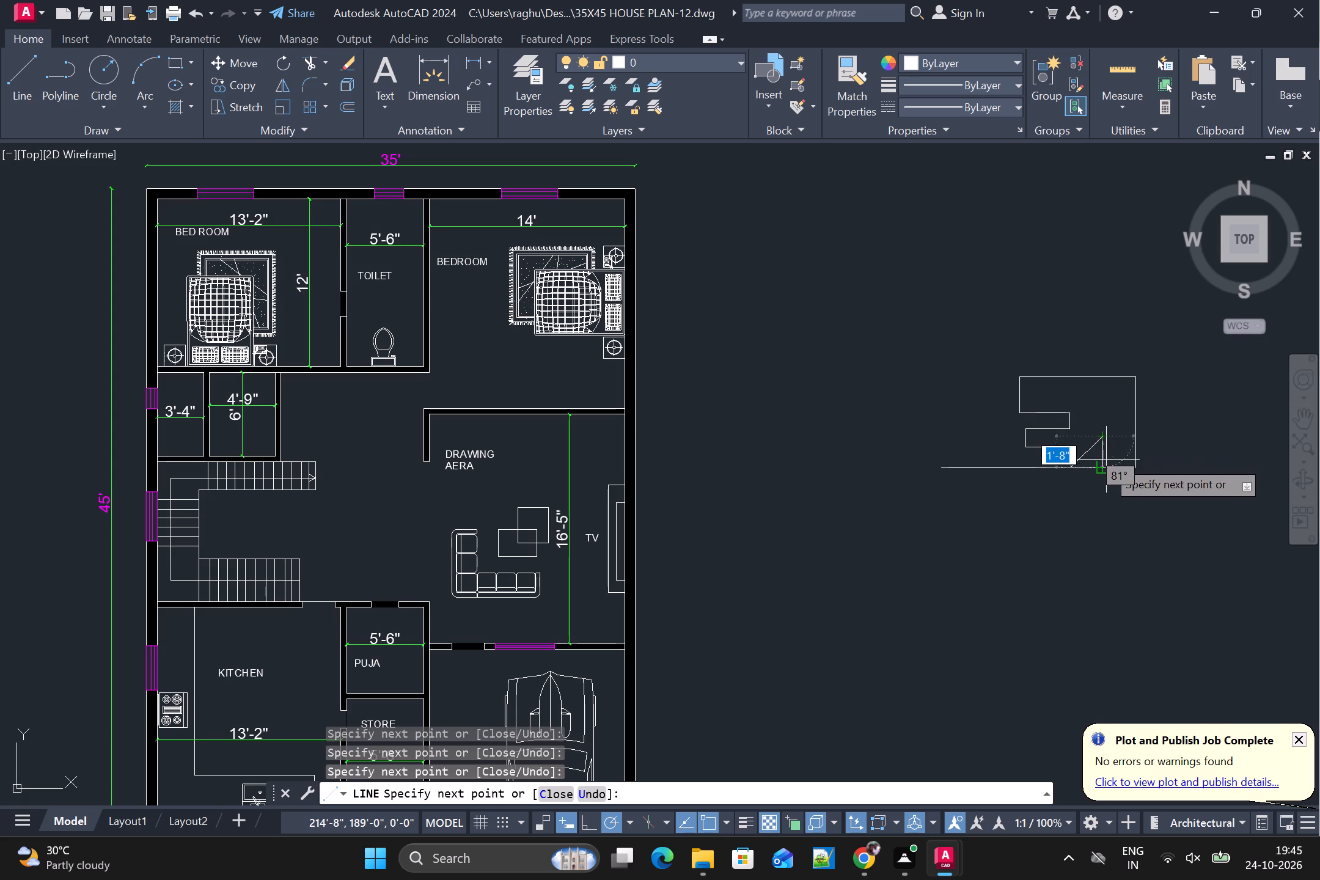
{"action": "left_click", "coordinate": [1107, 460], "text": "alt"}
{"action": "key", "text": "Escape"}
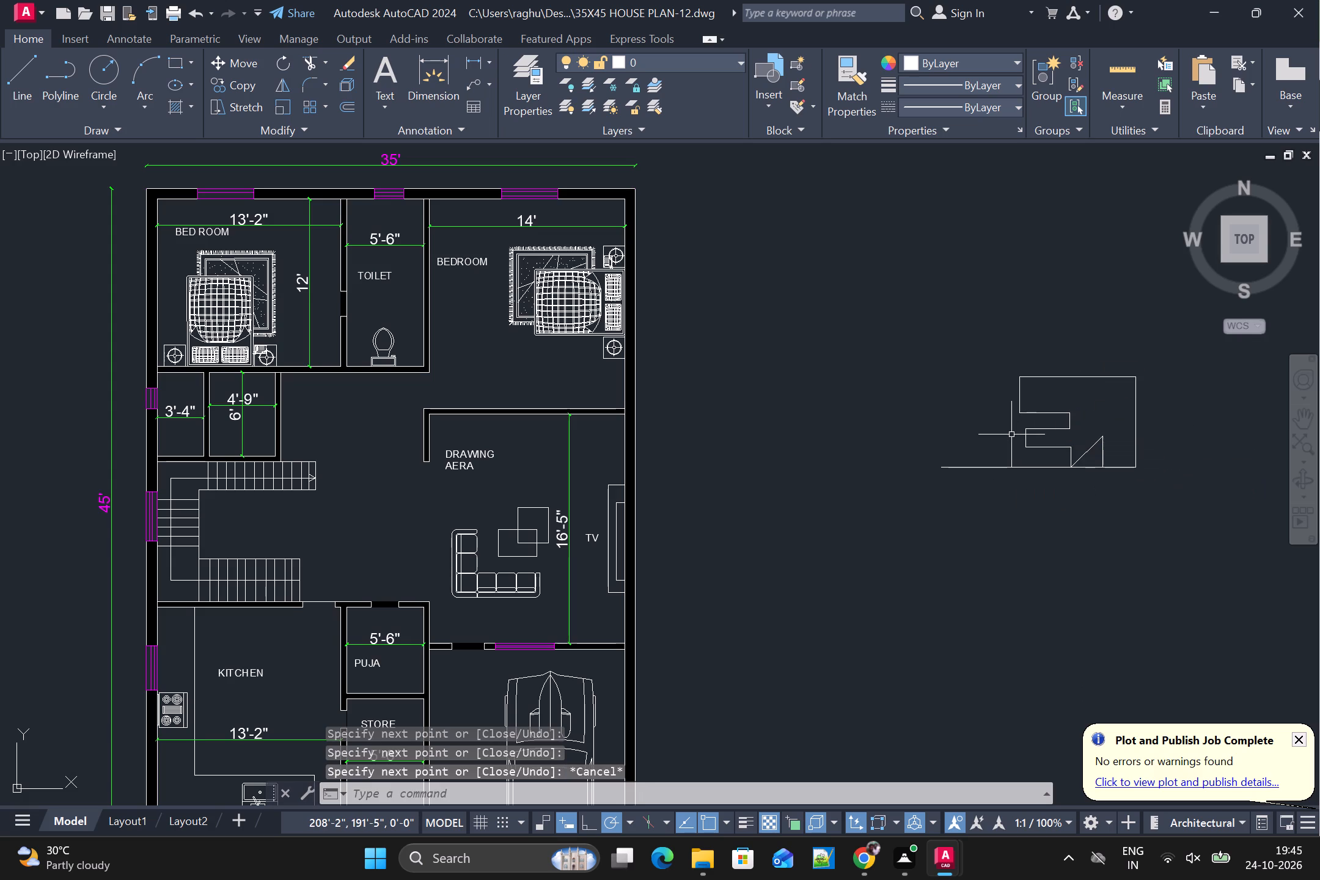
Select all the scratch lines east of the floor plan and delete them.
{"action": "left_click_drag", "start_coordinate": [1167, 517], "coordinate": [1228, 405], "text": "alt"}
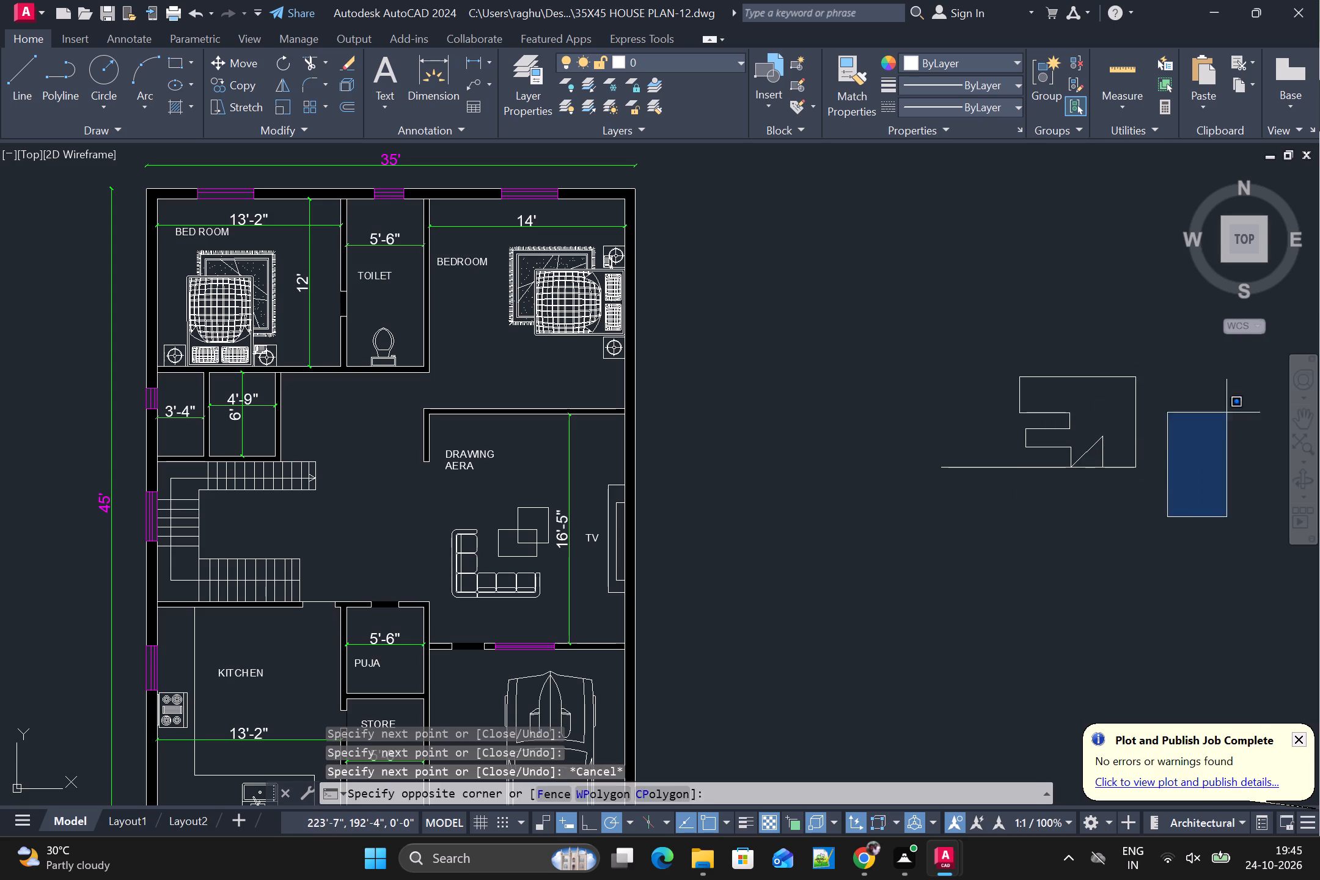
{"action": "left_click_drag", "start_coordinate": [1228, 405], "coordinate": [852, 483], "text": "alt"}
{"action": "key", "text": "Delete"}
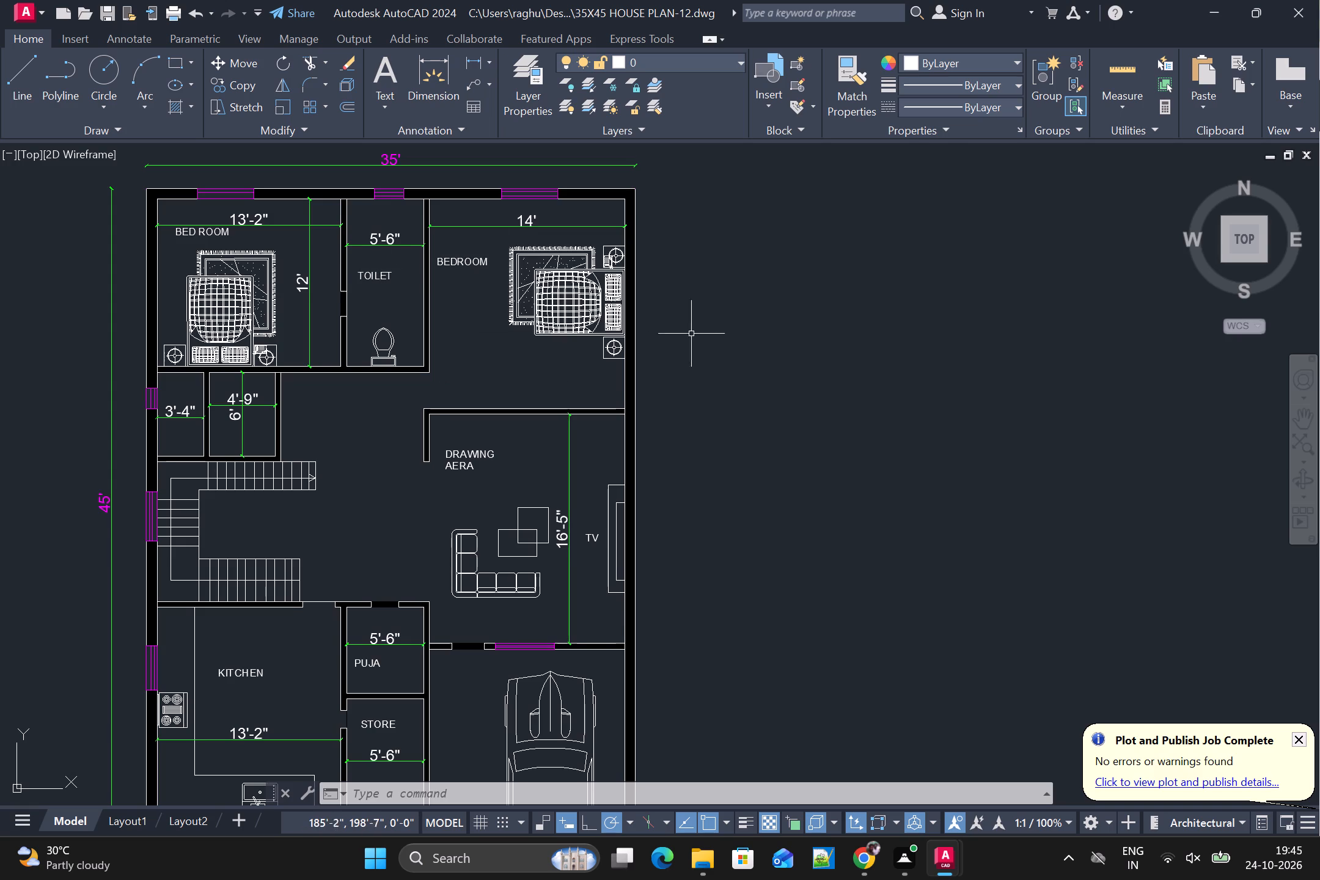
Examine the floor plan as a whole and around the kitchen, puja, store, drawing area and car parking.
{"action": "scroll", "coordinate": [699, 333], "scroll_direction": "down", "scroll_amount": 1, "text": "alt"}
{"action": "middle_click_drag", "start_coordinate": [699, 339], "coordinate": [774, 278], "text": "alt"}
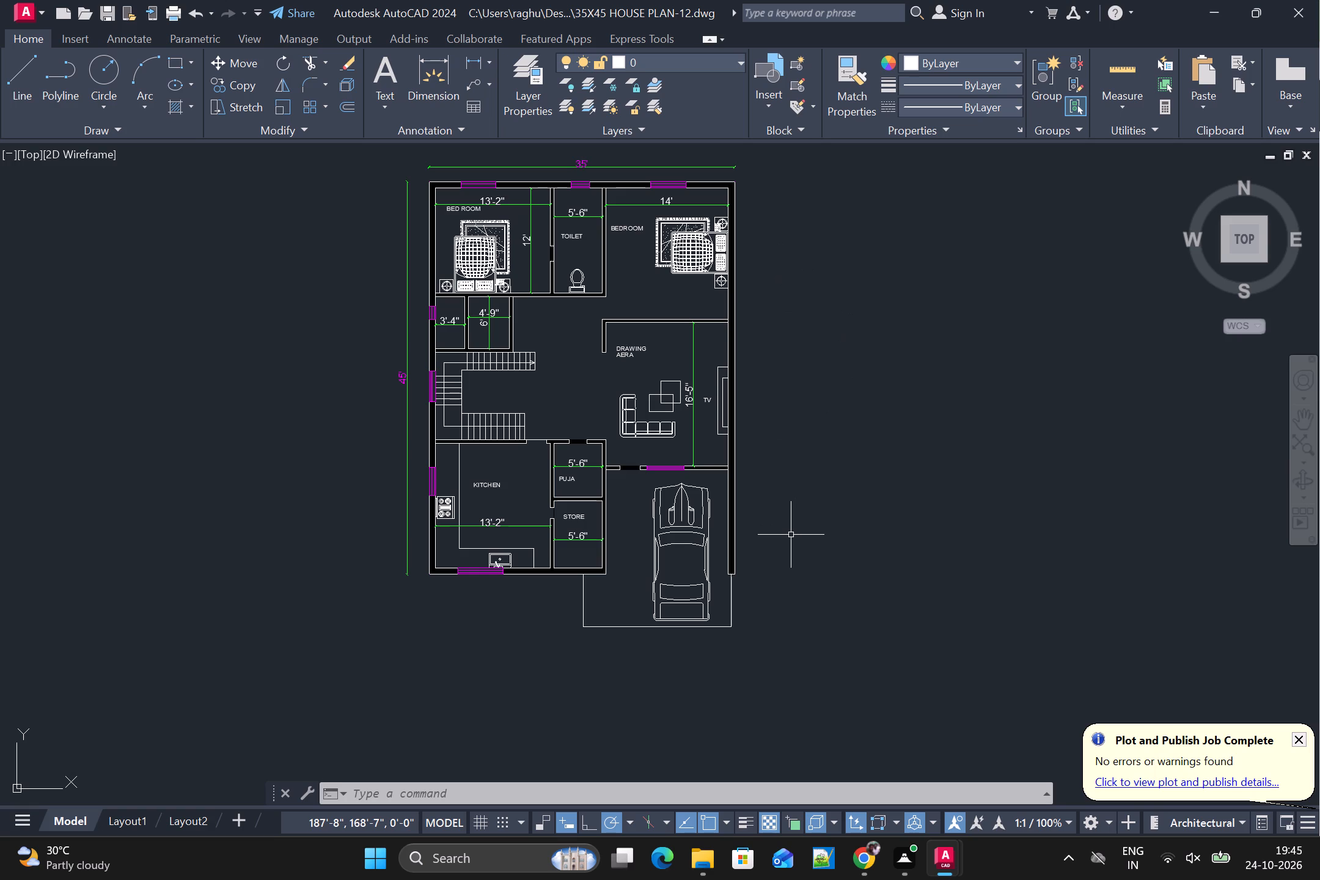
{"action": "scroll", "coordinate": [628, 431], "scroll_direction": "up", "scroll_amount": 1, "text": "alt"}
{"action": "scroll", "coordinate": [637, 427], "scroll_direction": "down", "scroll_amount": 1, "text": "alt"}
{"action": "middle_click_drag", "start_coordinate": [641, 430], "coordinate": [647, 474], "text": "alt"}
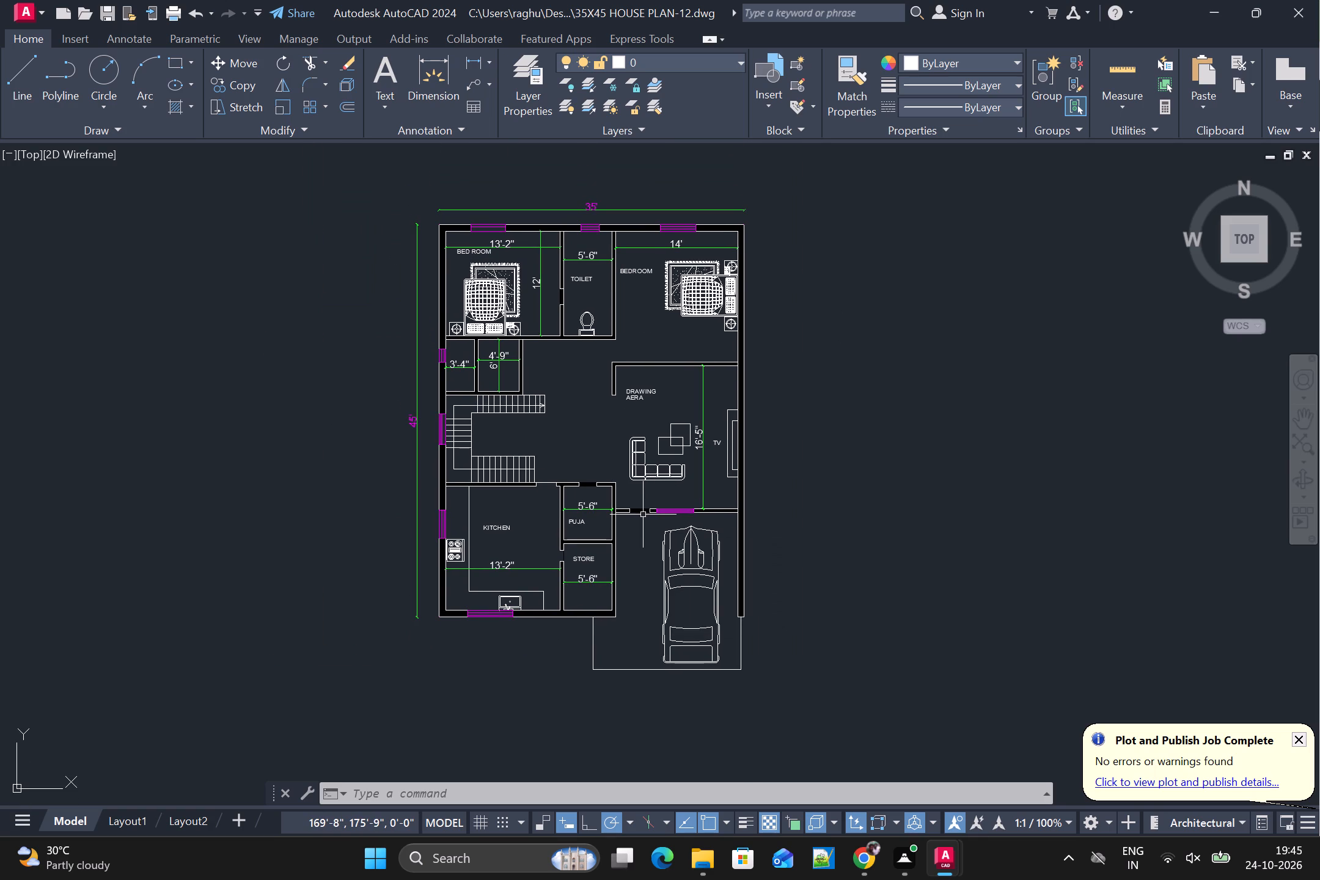
{"action": "scroll", "coordinate": [643, 515], "scroll_direction": "up", "scroll_amount": 1, "text": "alt"}
{"action": "scroll", "coordinate": [643, 515], "scroll_direction": "down", "scroll_amount": 1, "text": "alt"}
{"action": "middle_click_drag", "start_coordinate": [643, 515], "coordinate": [740, 482], "text": "alt"}
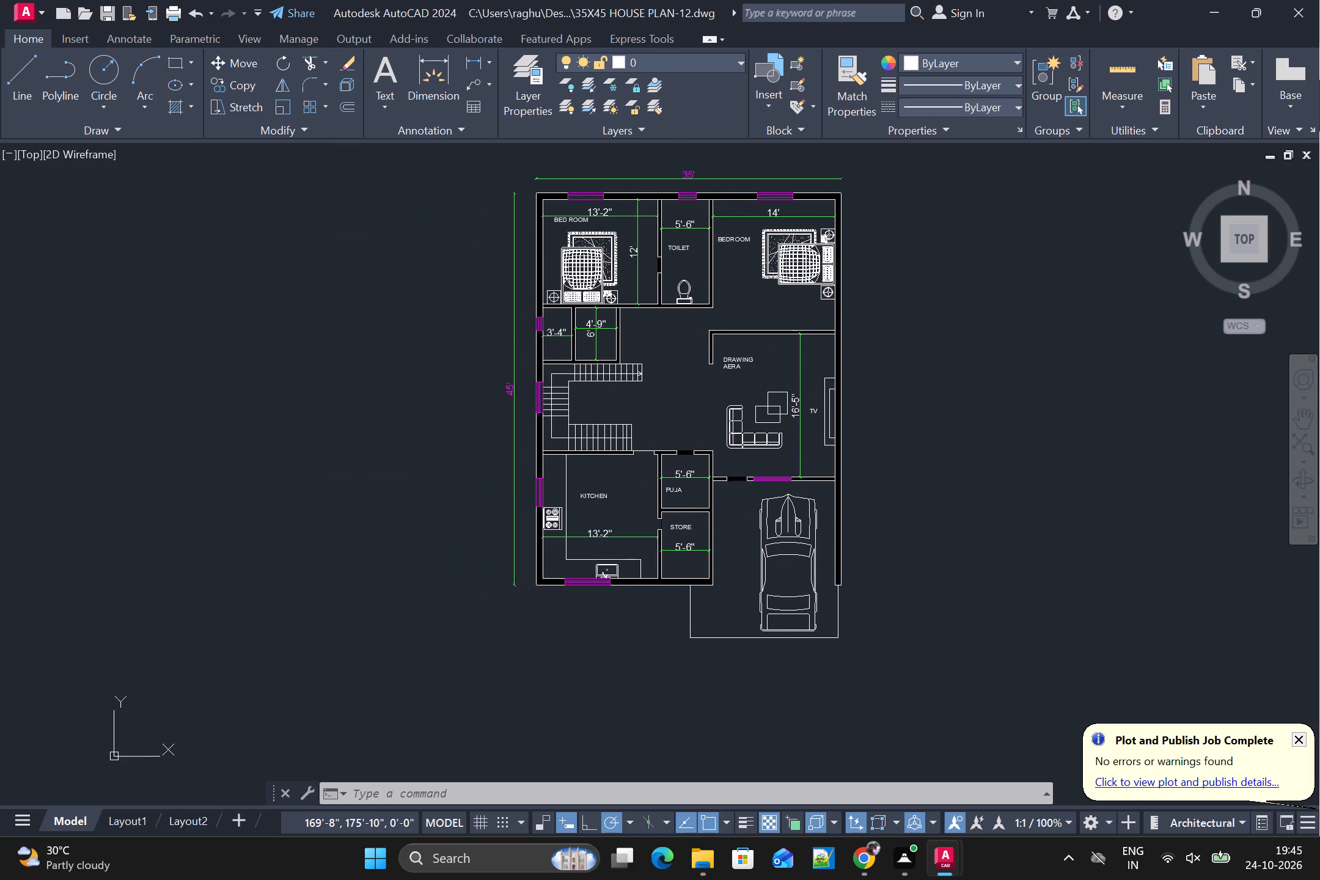
{"action": "scroll", "coordinate": [724, 484], "scroll_direction": "up", "scroll_amount": 2, "text": "alt"}
{"action": "scroll", "coordinate": [724, 475], "scroll_direction": "down", "scroll_amount": 1, "text": "alt"}
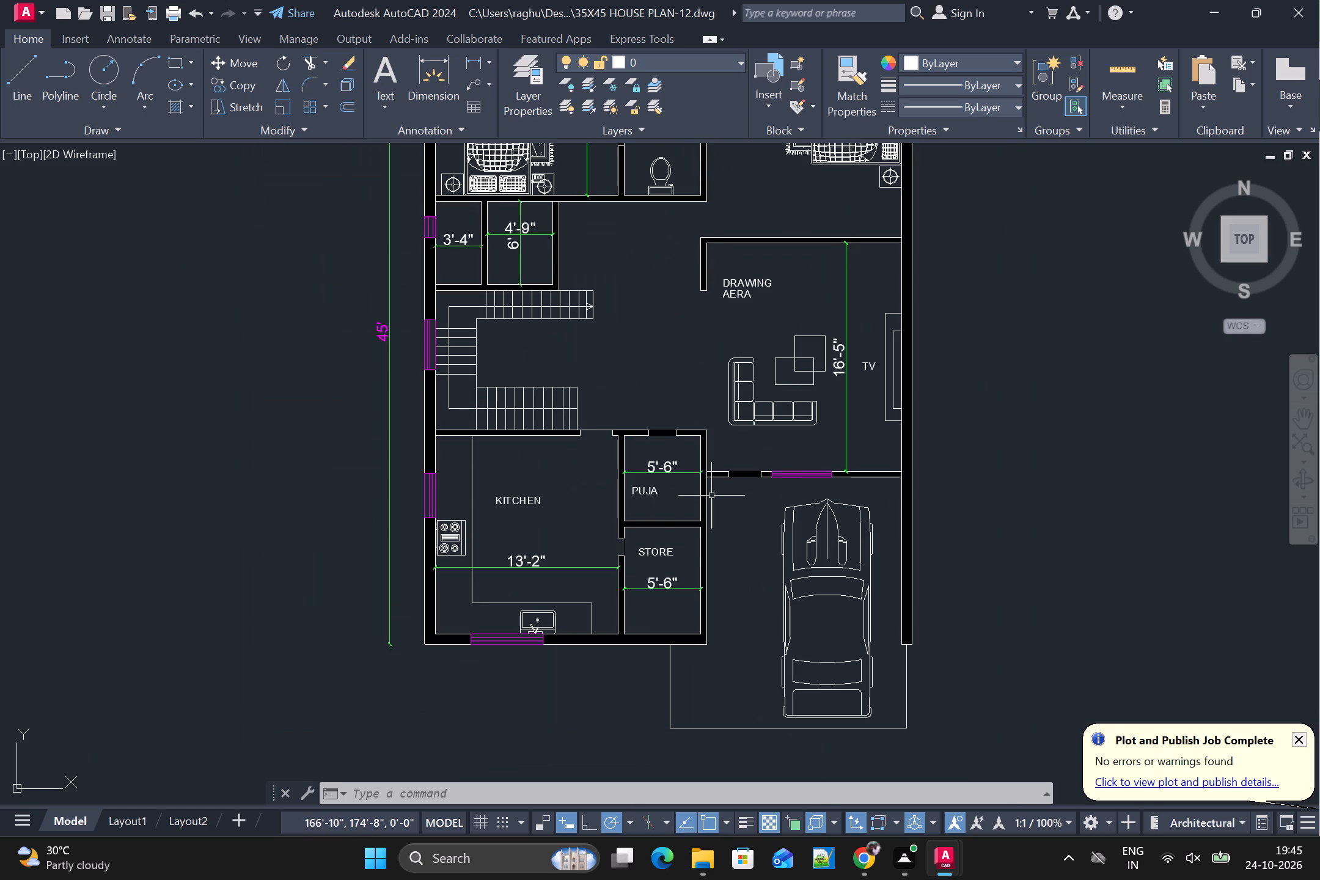
{"action": "scroll", "coordinate": [711, 496], "scroll_direction": "down", "scroll_amount": 1, "text": "alt"}
{"action": "scroll", "coordinate": [645, 416], "scroll_direction": "up", "scroll_amount": 1, "text": "alt"}
{"action": "scroll", "coordinate": [663, 433], "scroll_direction": "down", "scroll_amount": 1, "text": "alt"}
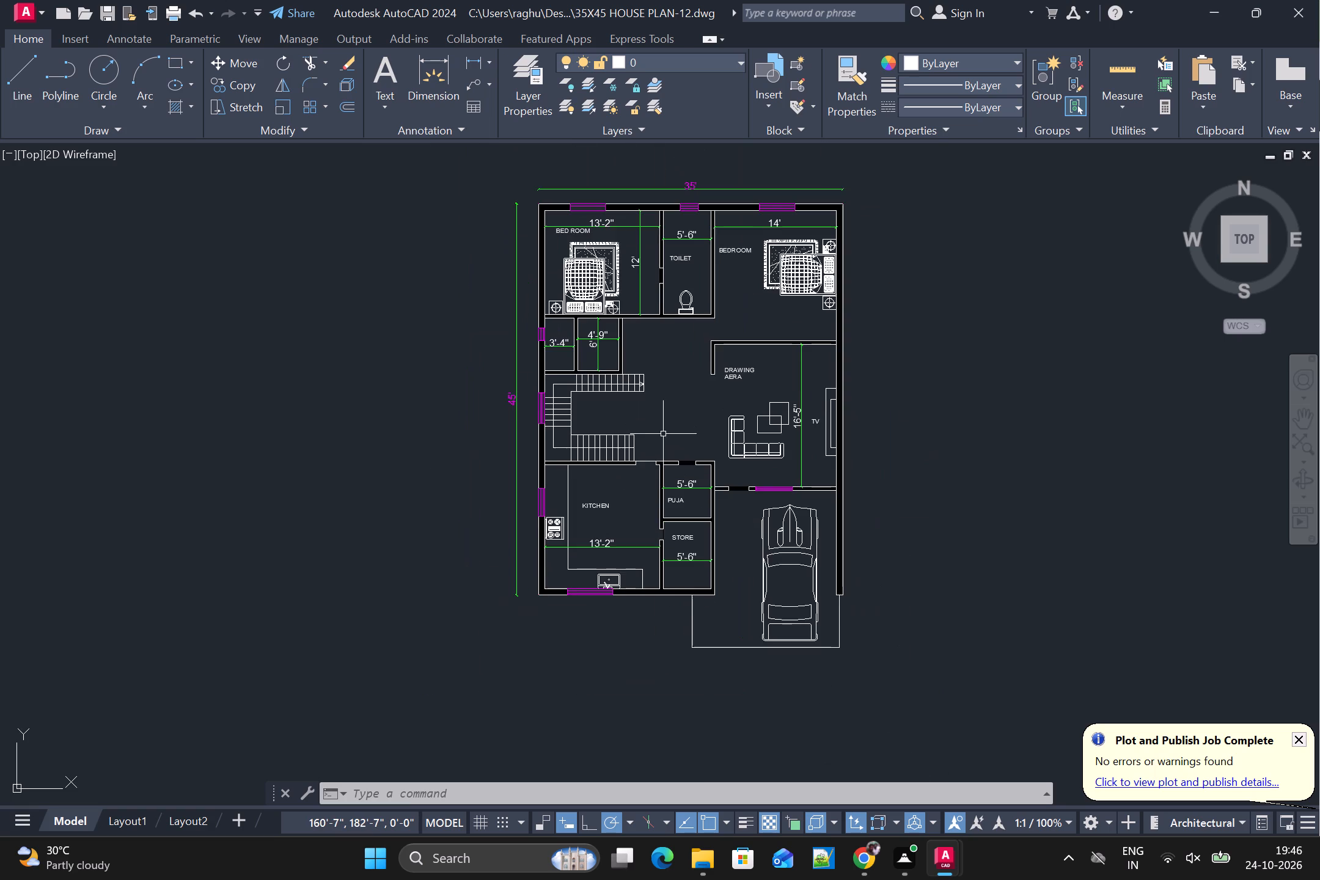
{"action": "middle_click_drag", "start_coordinate": [663, 434], "coordinate": [664, 457], "text": "alt"}
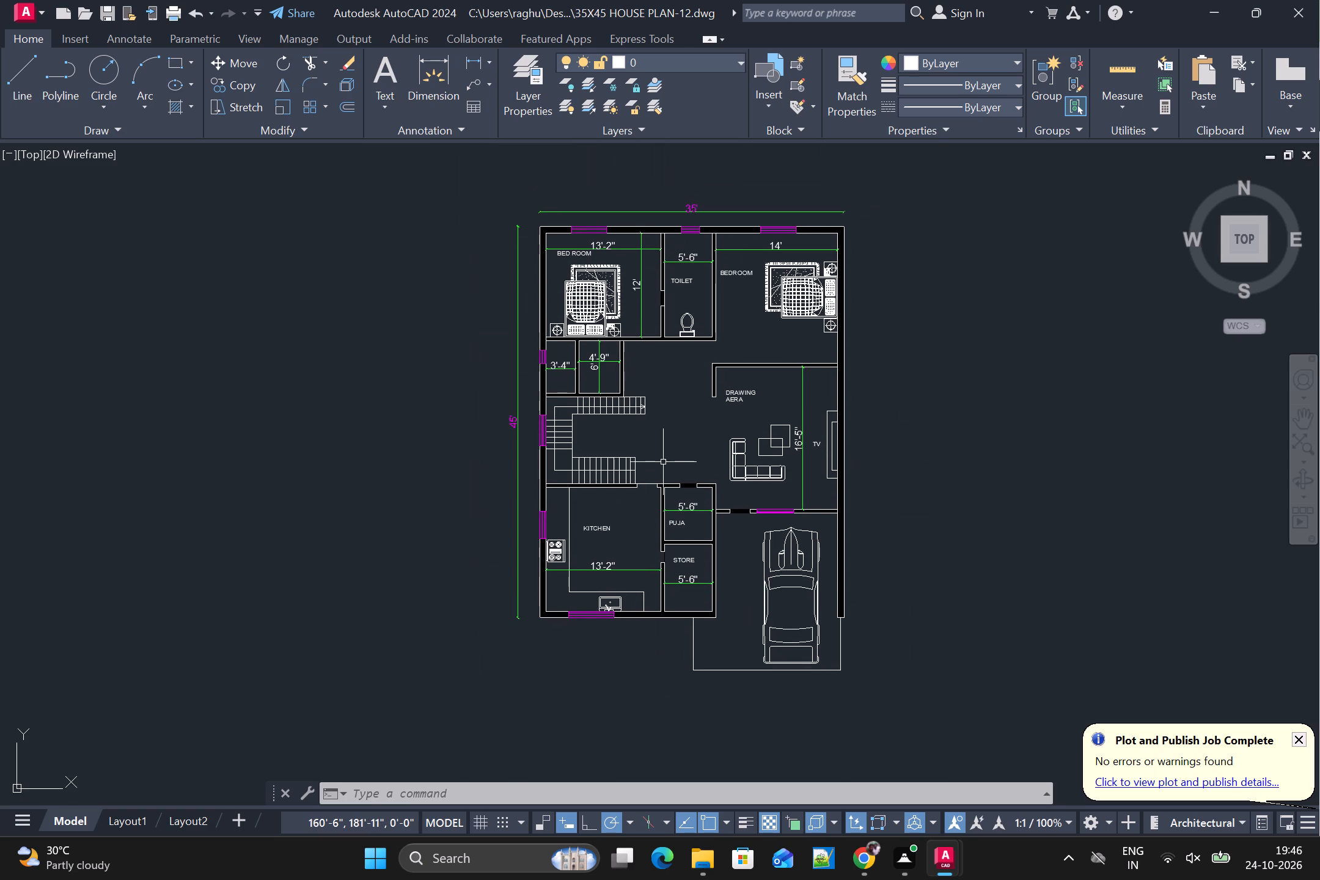
{"action": "scroll", "coordinate": [765, 400], "scroll_direction": "up", "scroll_amount": 1, "text": "alt"}
{"action": "scroll", "coordinate": [728, 403], "scroll_direction": "down", "scroll_amount": 1, "text": "alt"}
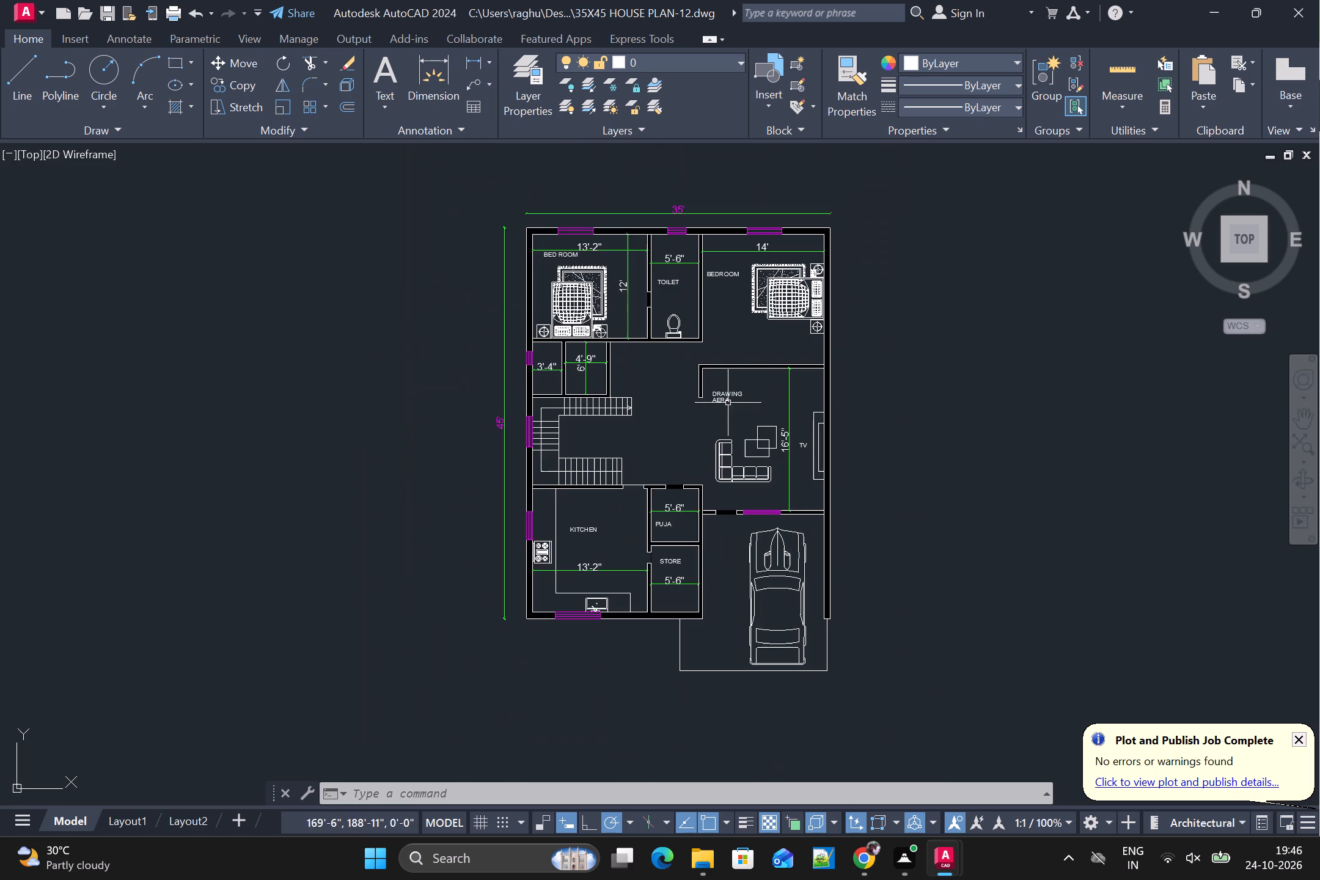
{"action": "middle_click_drag", "start_coordinate": [656, 453], "coordinate": [705, 434], "text": "alt"}
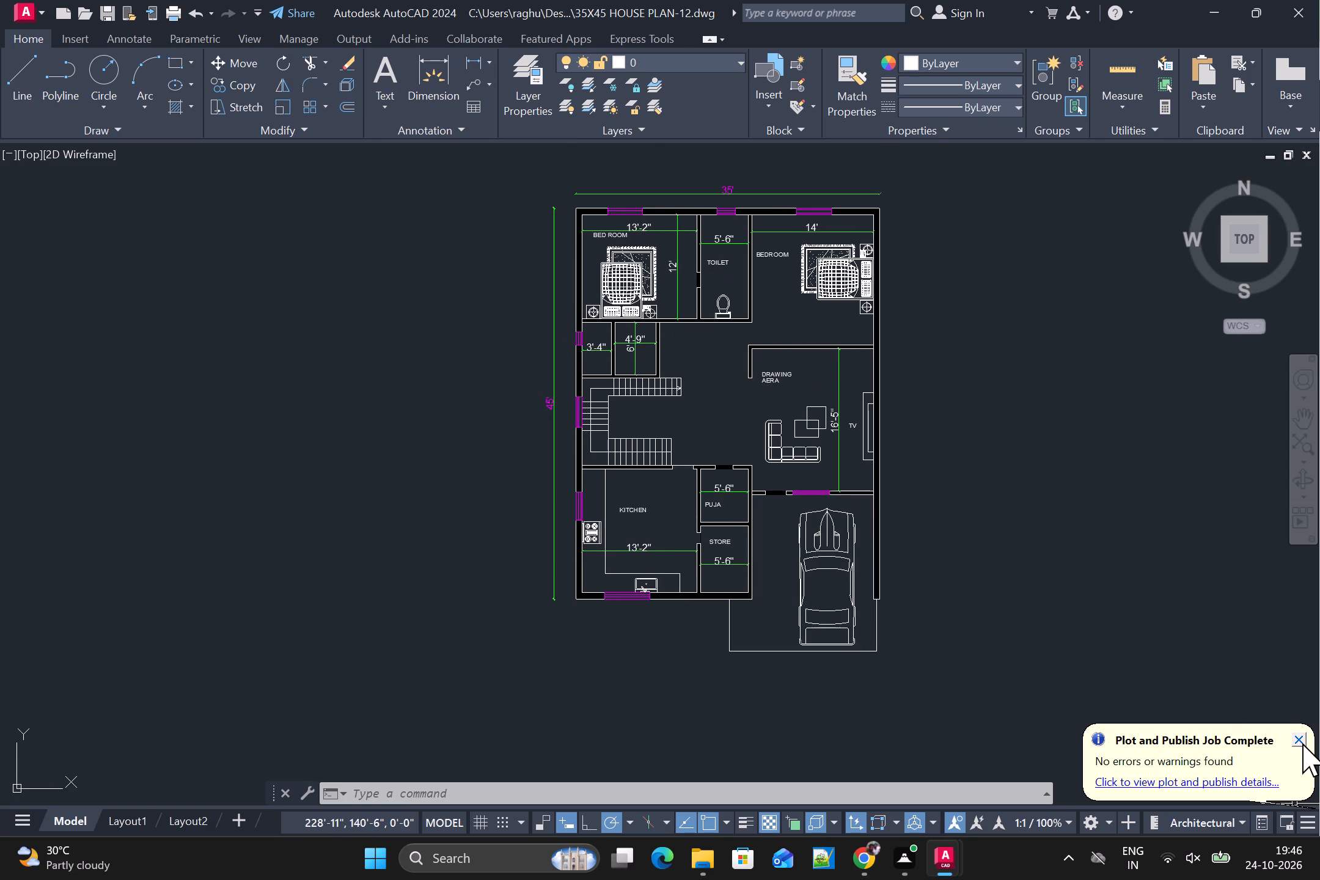
Dismiss the plot and publish completion notification.
{"action": "left_click", "coordinate": [1302, 741], "text": "alt"}
Draw a small freehand rectangle in the empty space east of the floor plan, level with the drawing area's north wall.
{"action": "scroll", "coordinate": [887, 579], "scroll_direction": "up", "scroll_amount": 1, "text": "alt"}
{"action": "middle_click_drag", "start_coordinate": [889, 582], "coordinate": [890, 599], "text": "alt"}
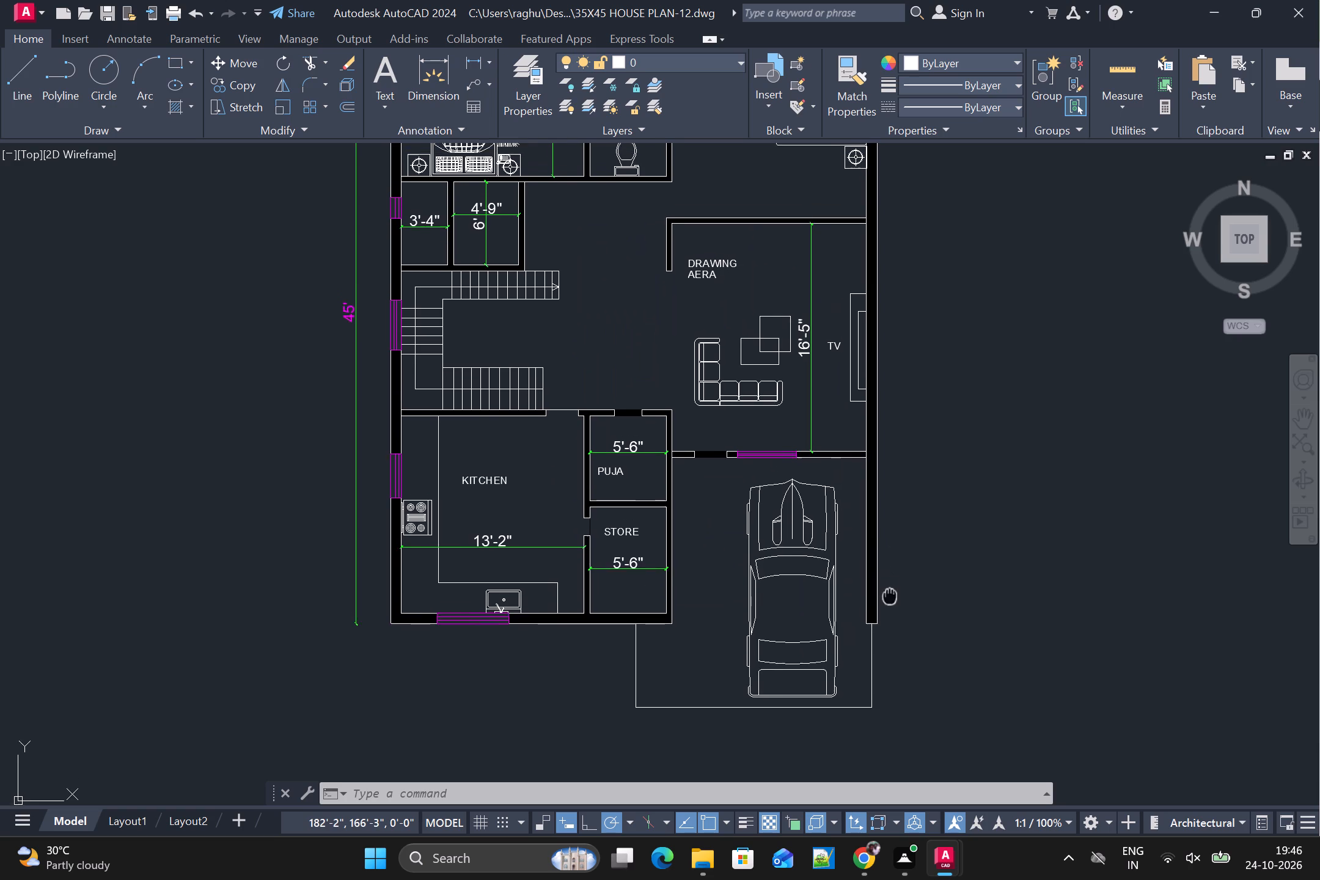
{"action": "middle_click_drag", "start_coordinate": [890, 599], "coordinate": [892, 614], "text": "alt"}
{"action": "scroll", "coordinate": [892, 615], "scroll_direction": "down", "scroll_amount": 1, "text": "alt"}
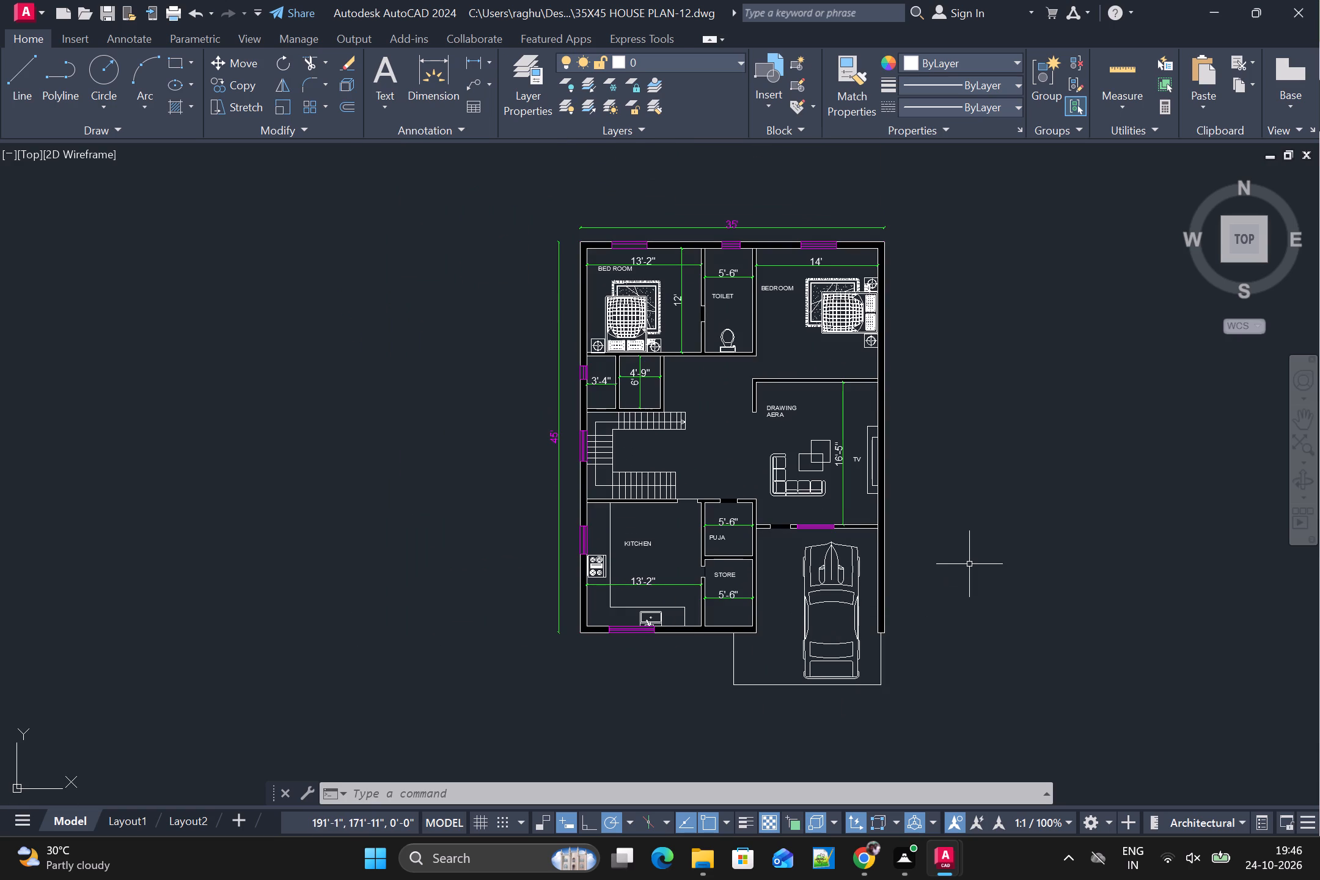
{"action": "type", "text": "REC"}
{"action": "key", "text": "Return"}
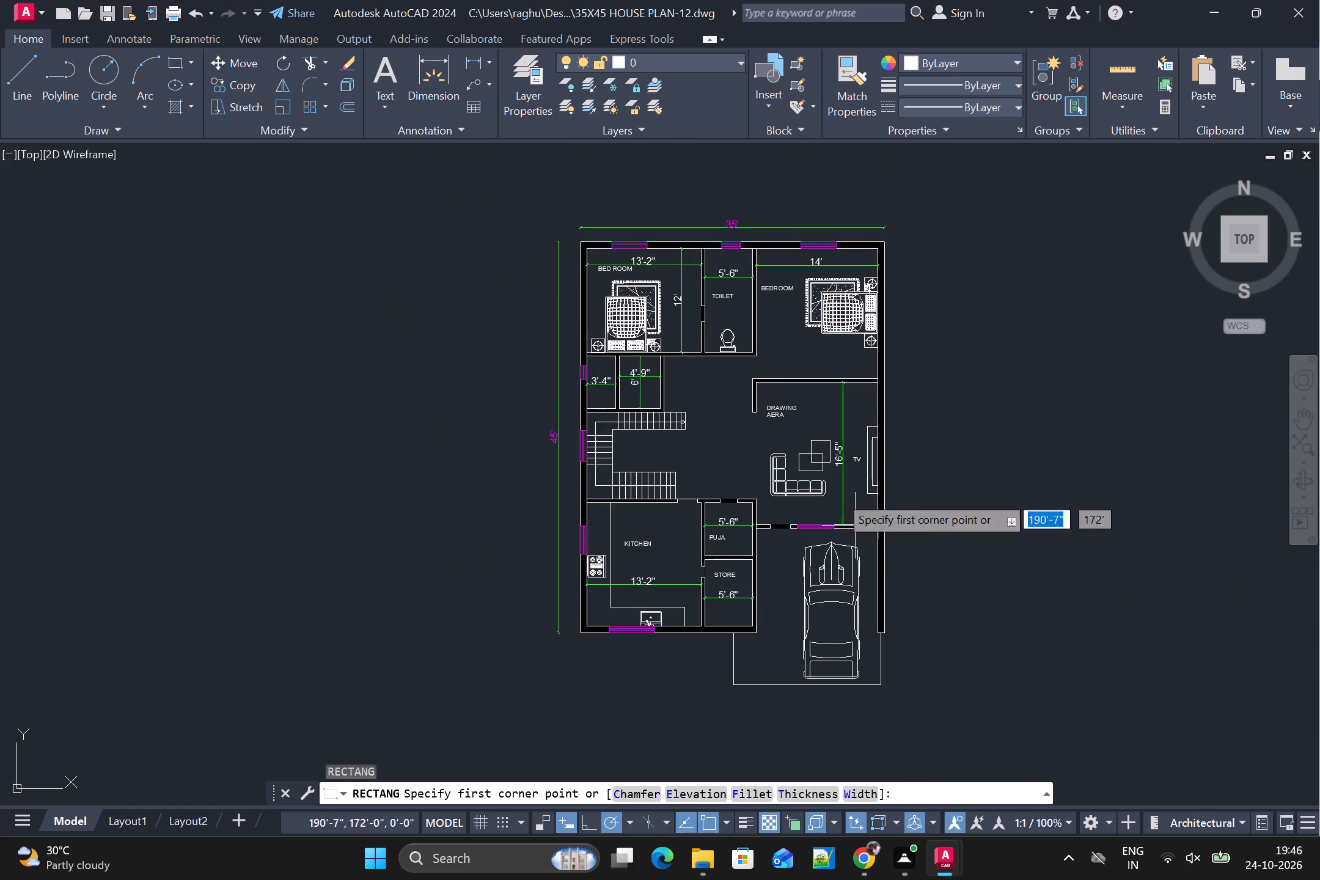
{"action": "left_click", "coordinate": [992, 378], "text": "alt"}
{"action": "left_click", "coordinate": [1069, 417], "text": "alt"}
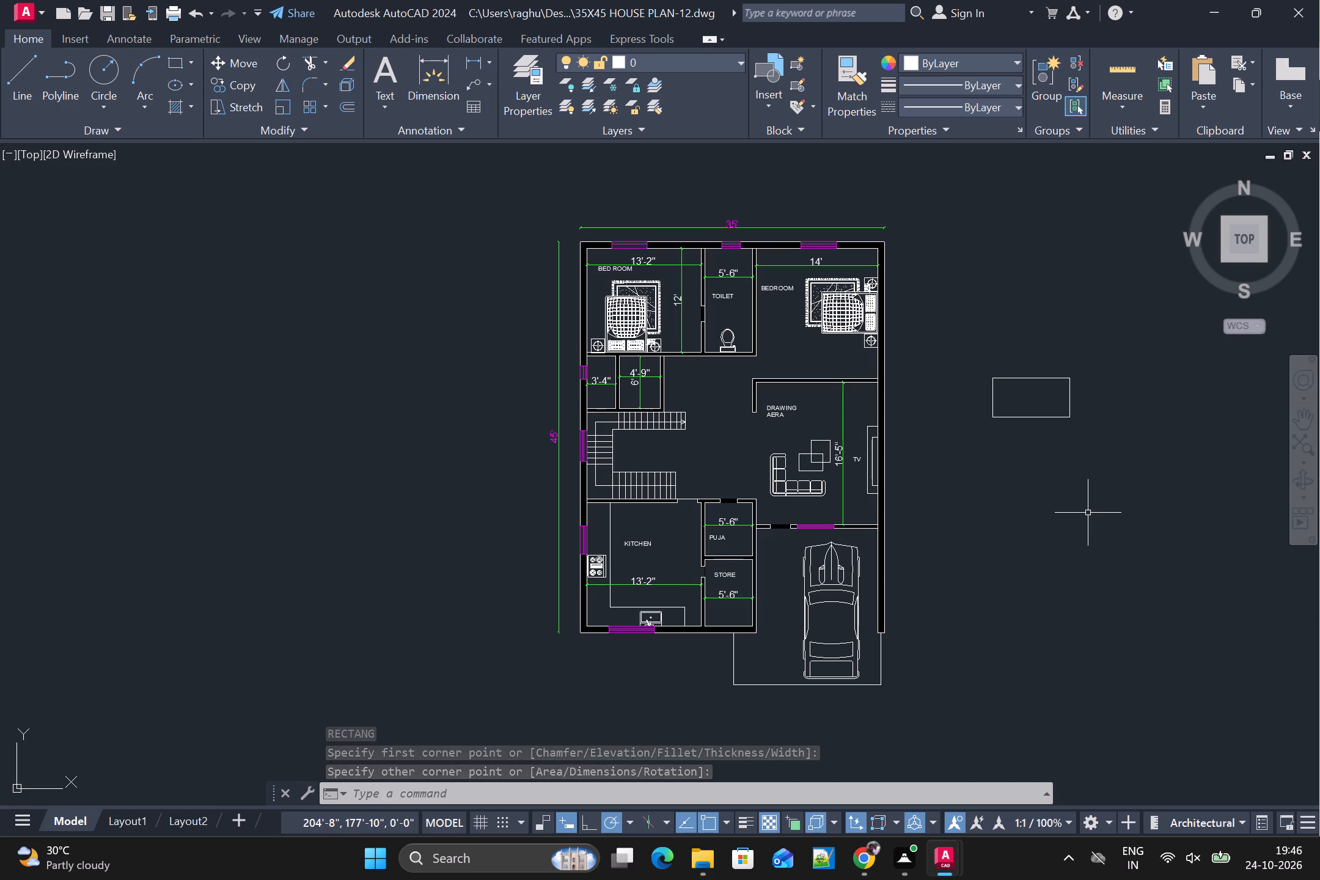
{"action": "key", "text": "r"}
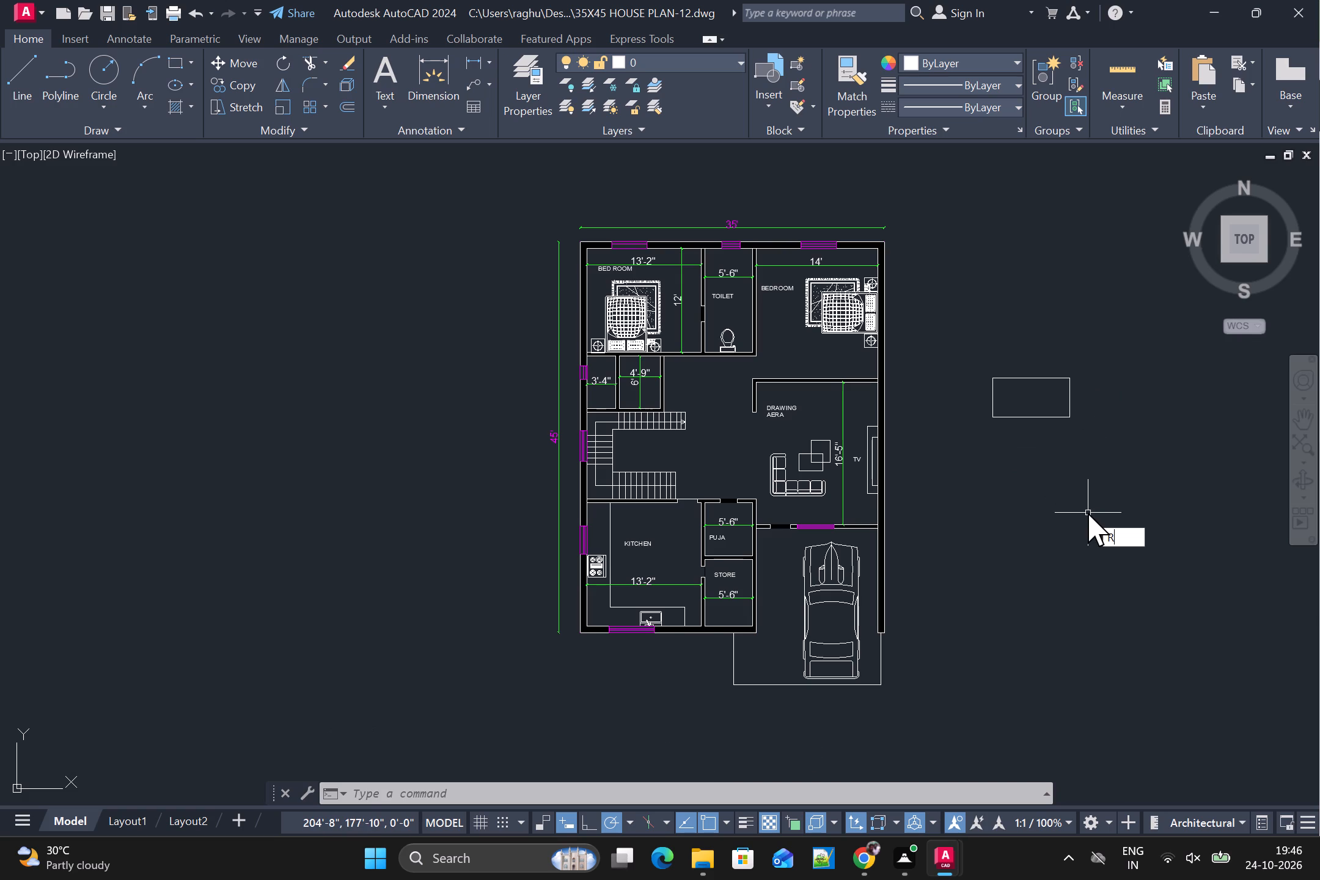
{"action": "key", "text": "Escape"}
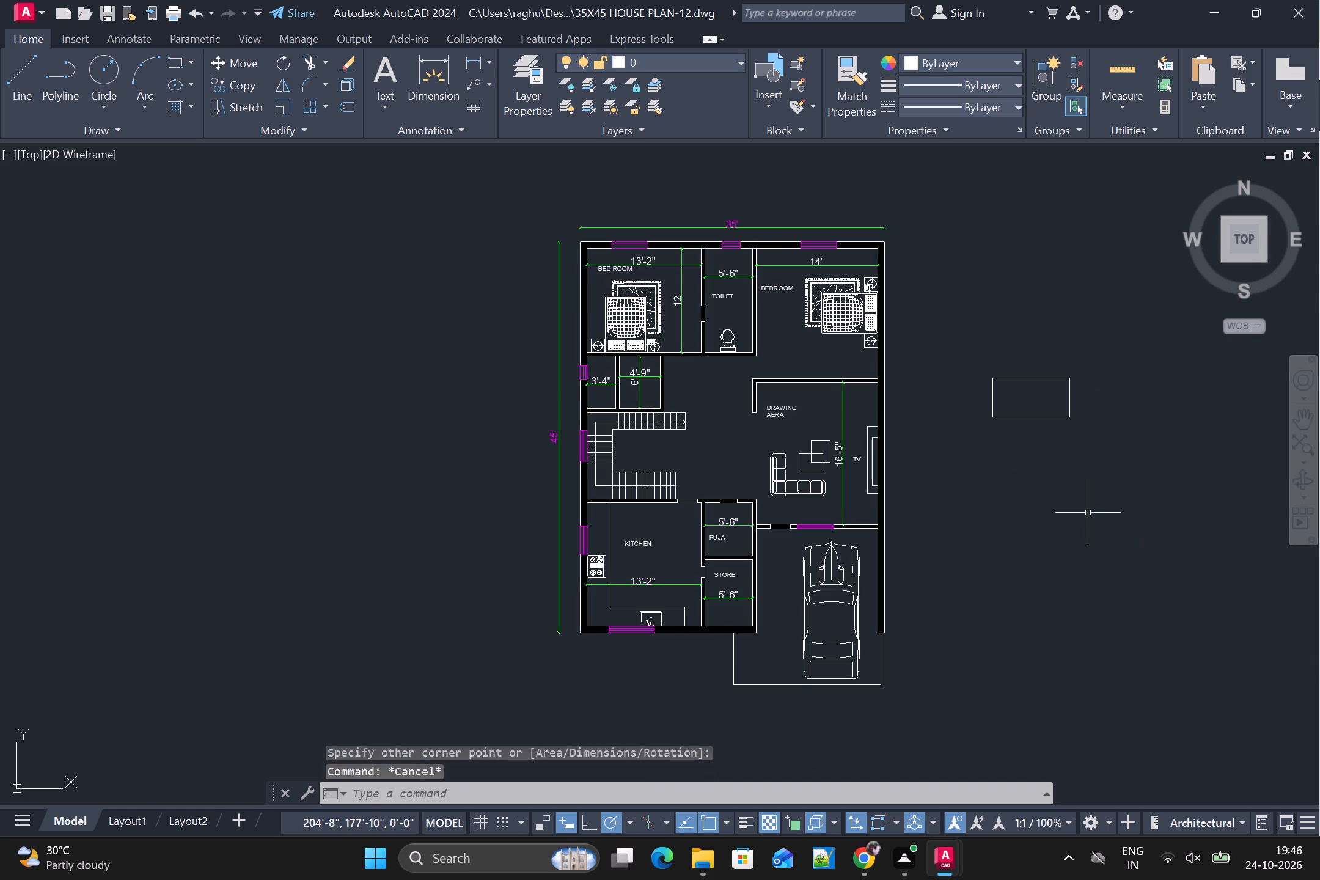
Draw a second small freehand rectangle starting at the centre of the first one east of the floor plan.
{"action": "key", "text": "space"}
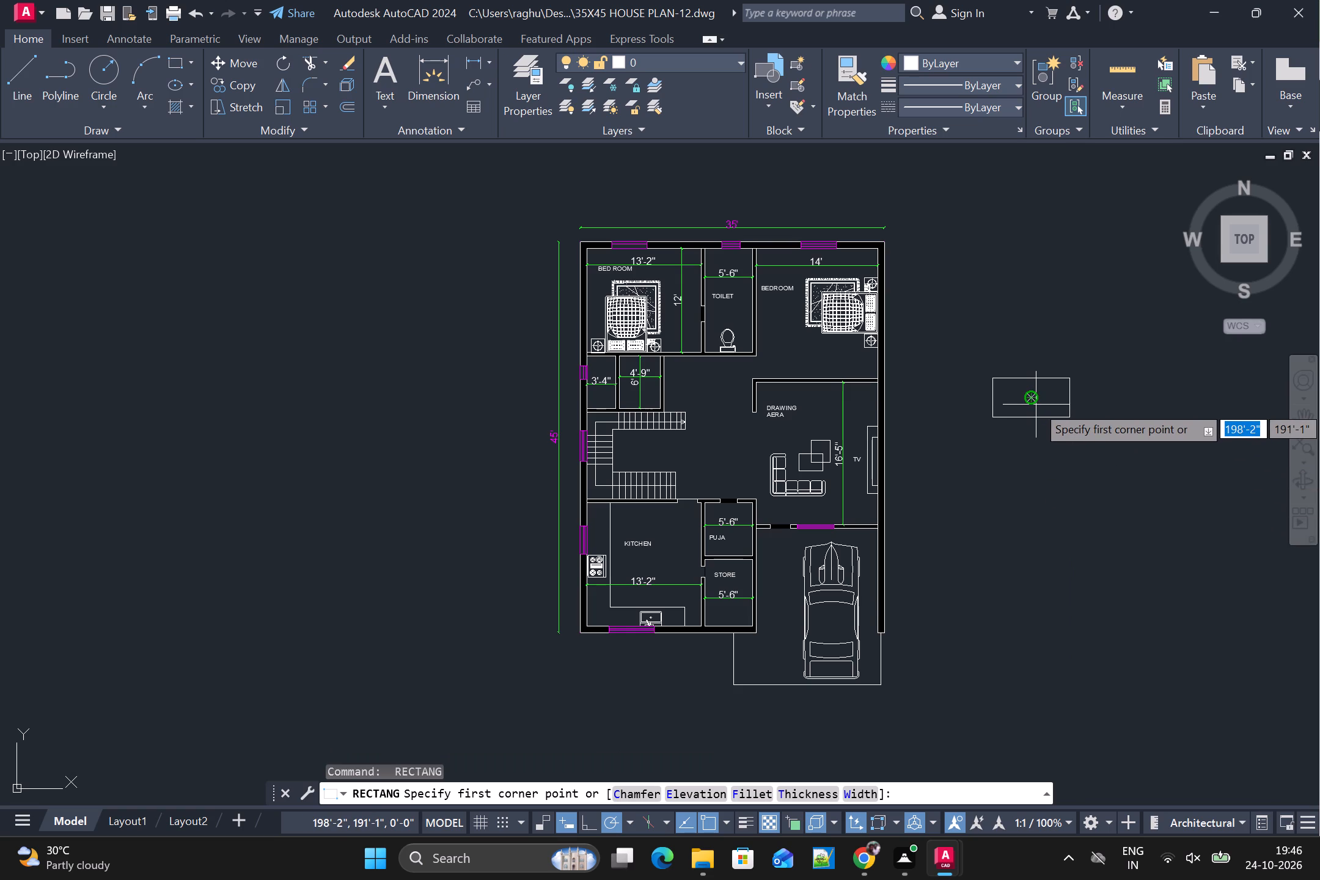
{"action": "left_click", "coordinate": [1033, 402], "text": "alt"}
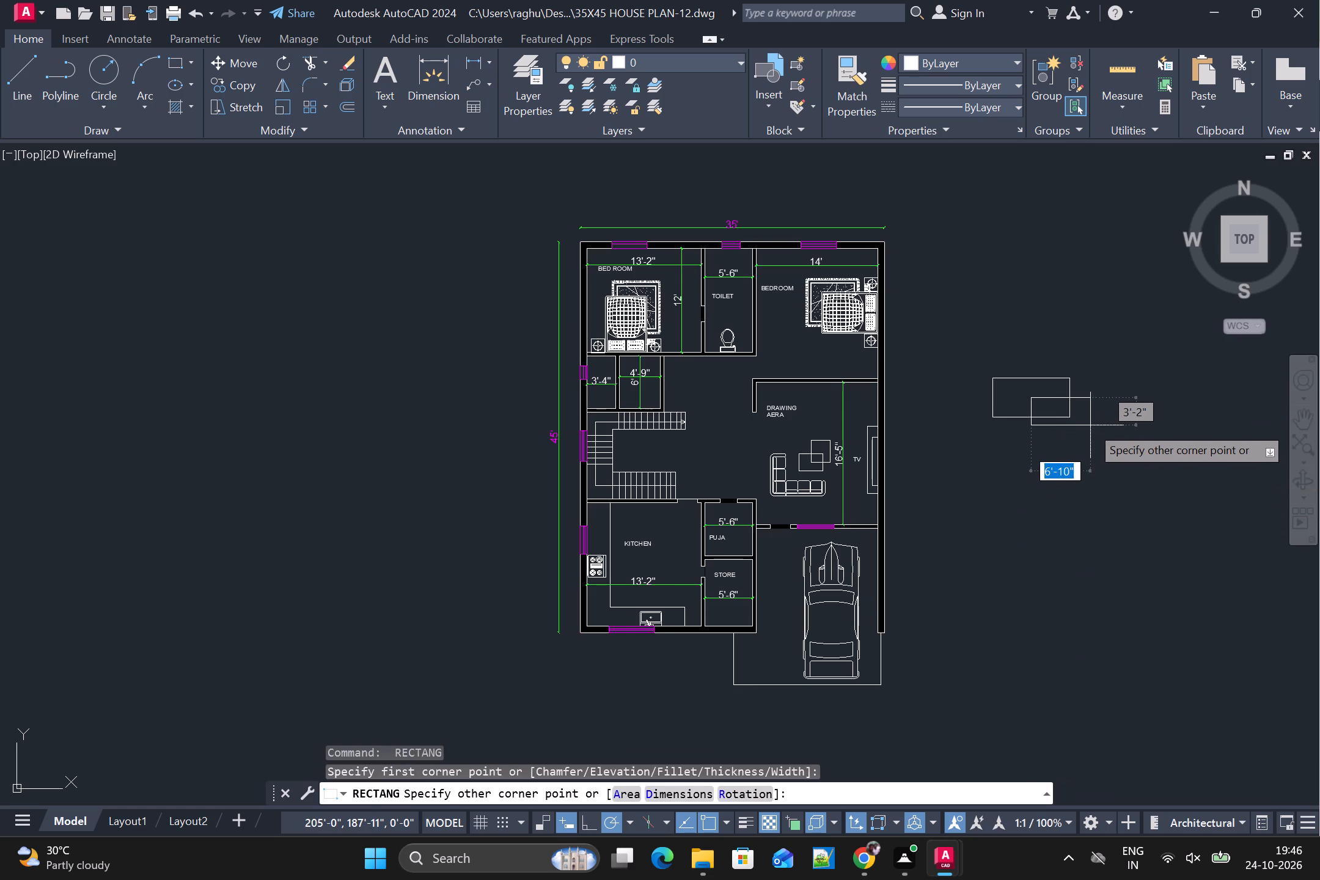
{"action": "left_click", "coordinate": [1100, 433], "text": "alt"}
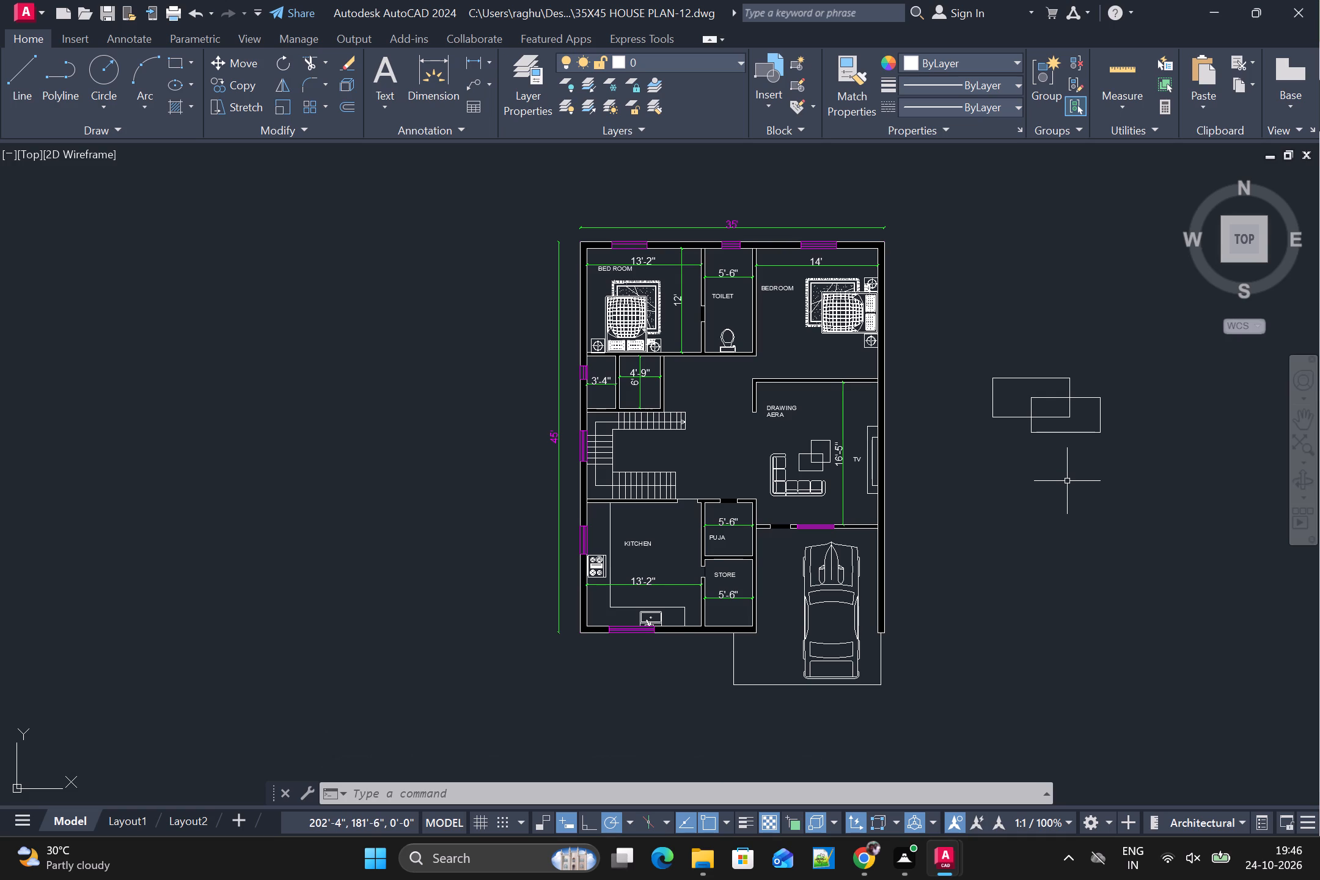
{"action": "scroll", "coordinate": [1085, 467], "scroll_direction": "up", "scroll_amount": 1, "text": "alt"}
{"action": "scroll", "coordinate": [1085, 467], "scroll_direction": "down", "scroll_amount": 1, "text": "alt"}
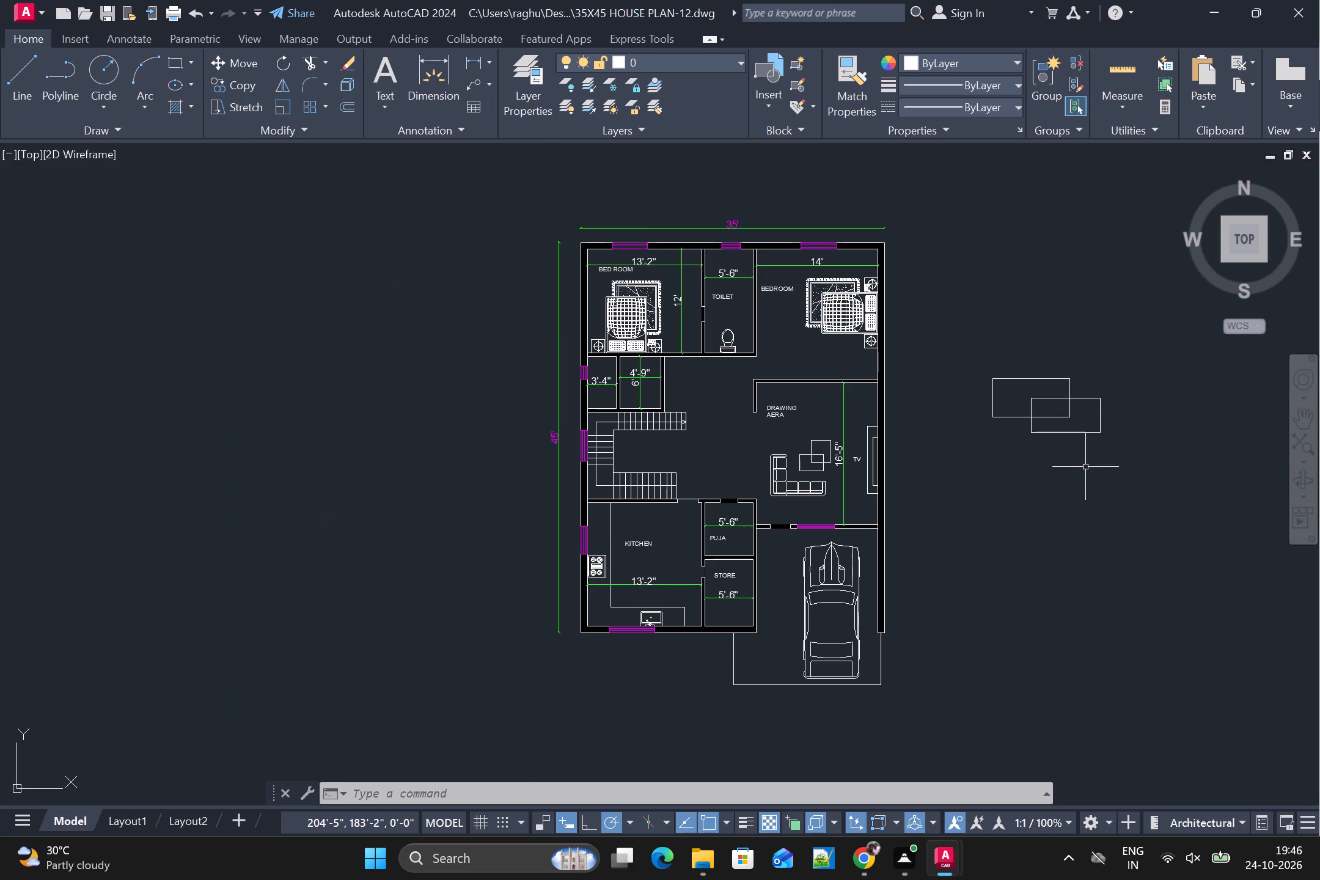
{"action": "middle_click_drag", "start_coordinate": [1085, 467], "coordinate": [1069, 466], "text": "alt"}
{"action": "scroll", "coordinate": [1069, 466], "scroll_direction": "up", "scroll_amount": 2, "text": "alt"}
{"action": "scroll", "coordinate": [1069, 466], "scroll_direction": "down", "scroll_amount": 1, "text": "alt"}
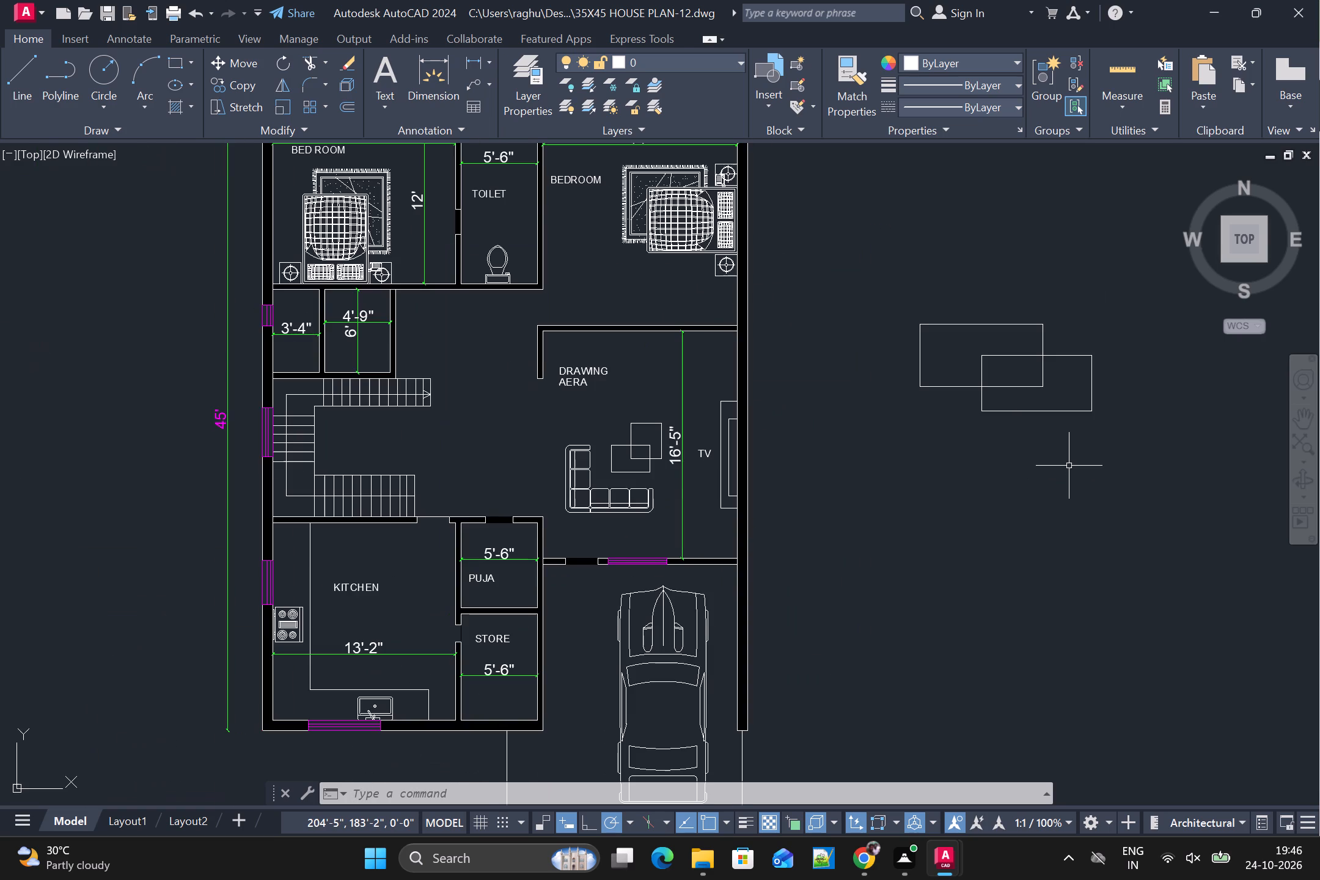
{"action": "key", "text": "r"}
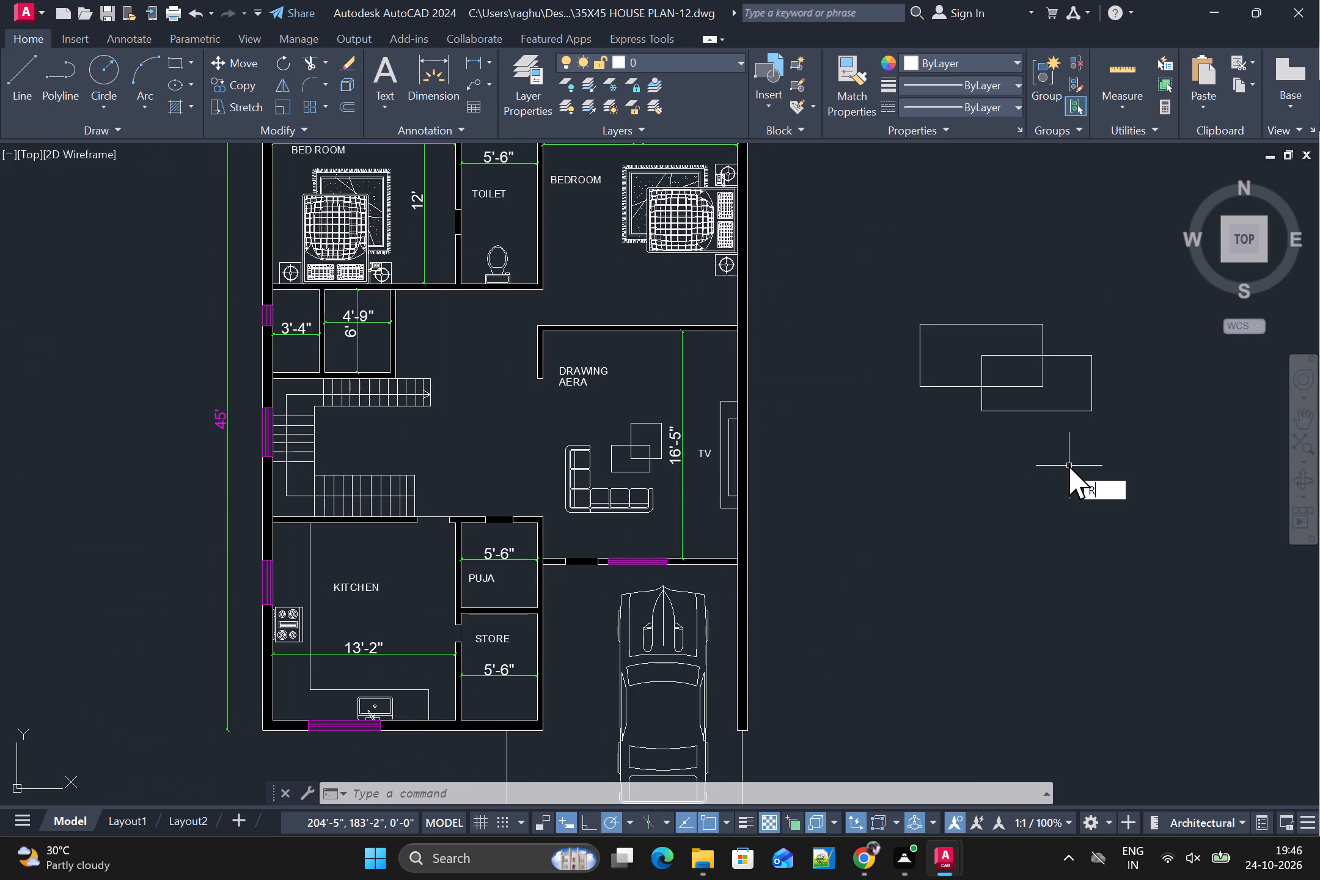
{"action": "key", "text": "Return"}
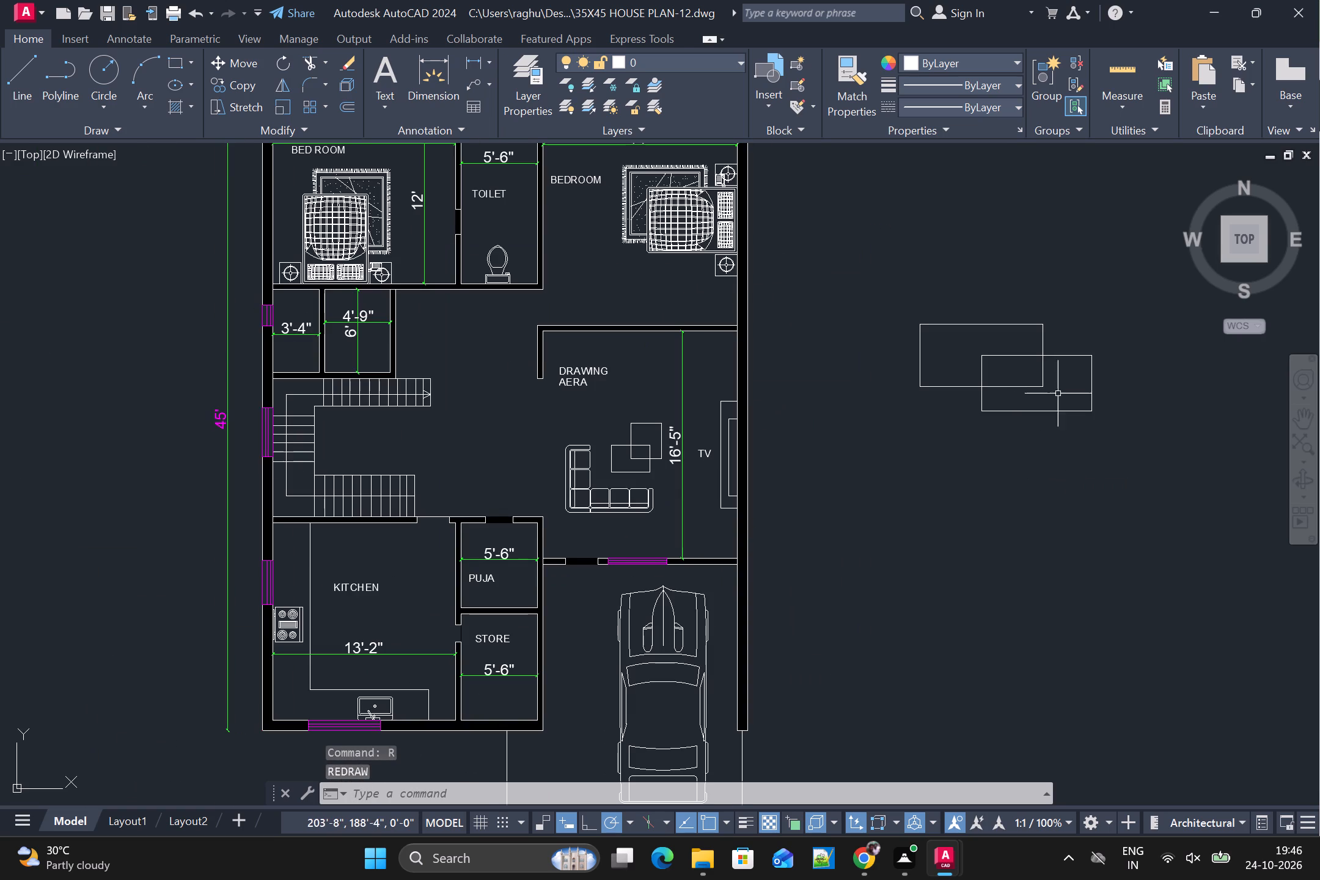
Select both overlapping test rectangles east of the floor plan and delete them.
{"action": "scroll", "coordinate": [1069, 400], "scroll_direction": "up", "scroll_amount": 1, "text": "alt"}
{"action": "scroll", "coordinate": [1069, 400], "scroll_direction": "down", "scroll_amount": 1, "text": "alt"}
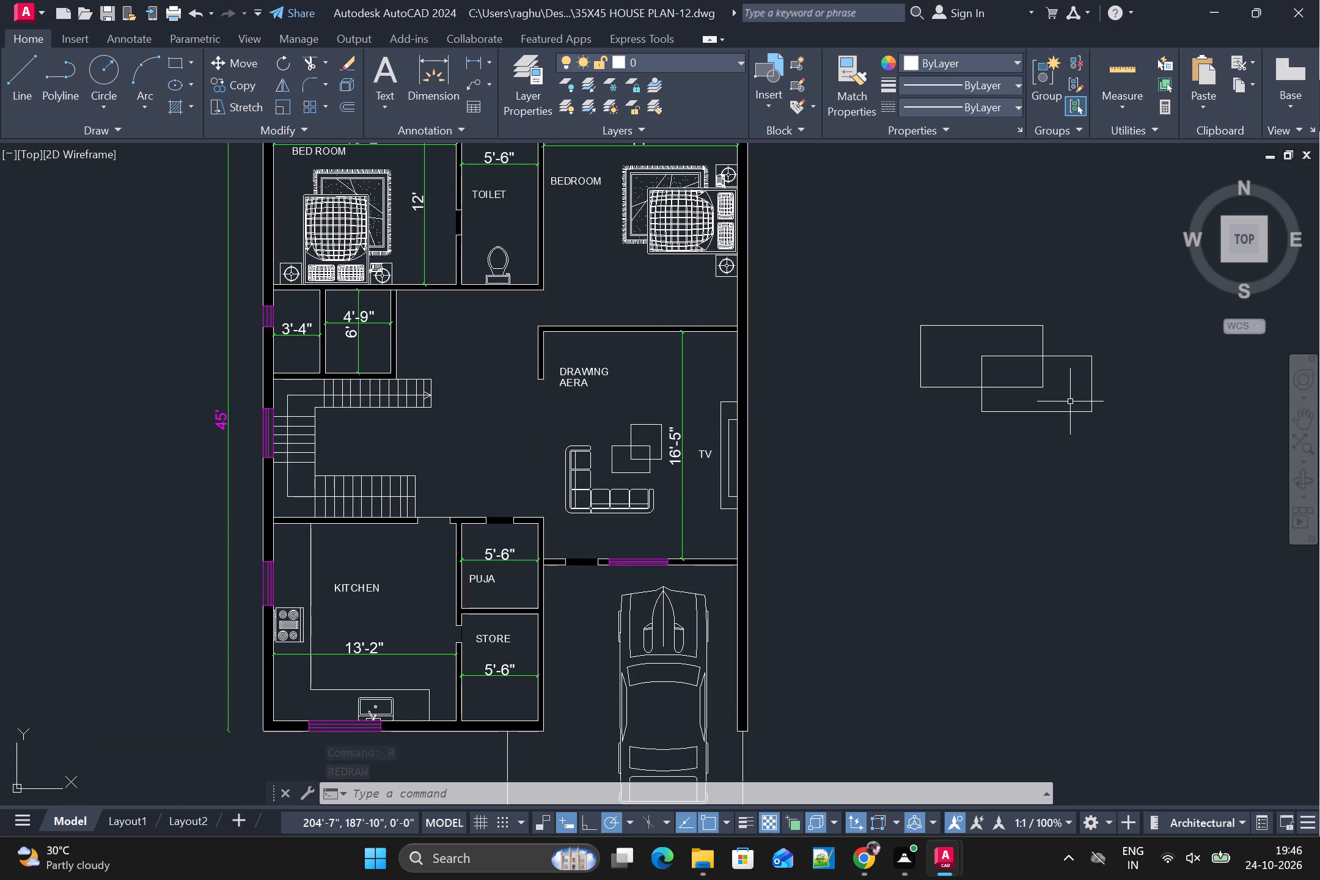
{"action": "scroll", "coordinate": [1072, 409], "scroll_direction": "down", "scroll_amount": 1, "text": "alt"}
{"action": "scroll", "coordinate": [1064, 425], "scroll_direction": "up", "scroll_amount": 1, "text": "alt"}
{"action": "left_click", "coordinate": [1068, 410], "text": "alt"}
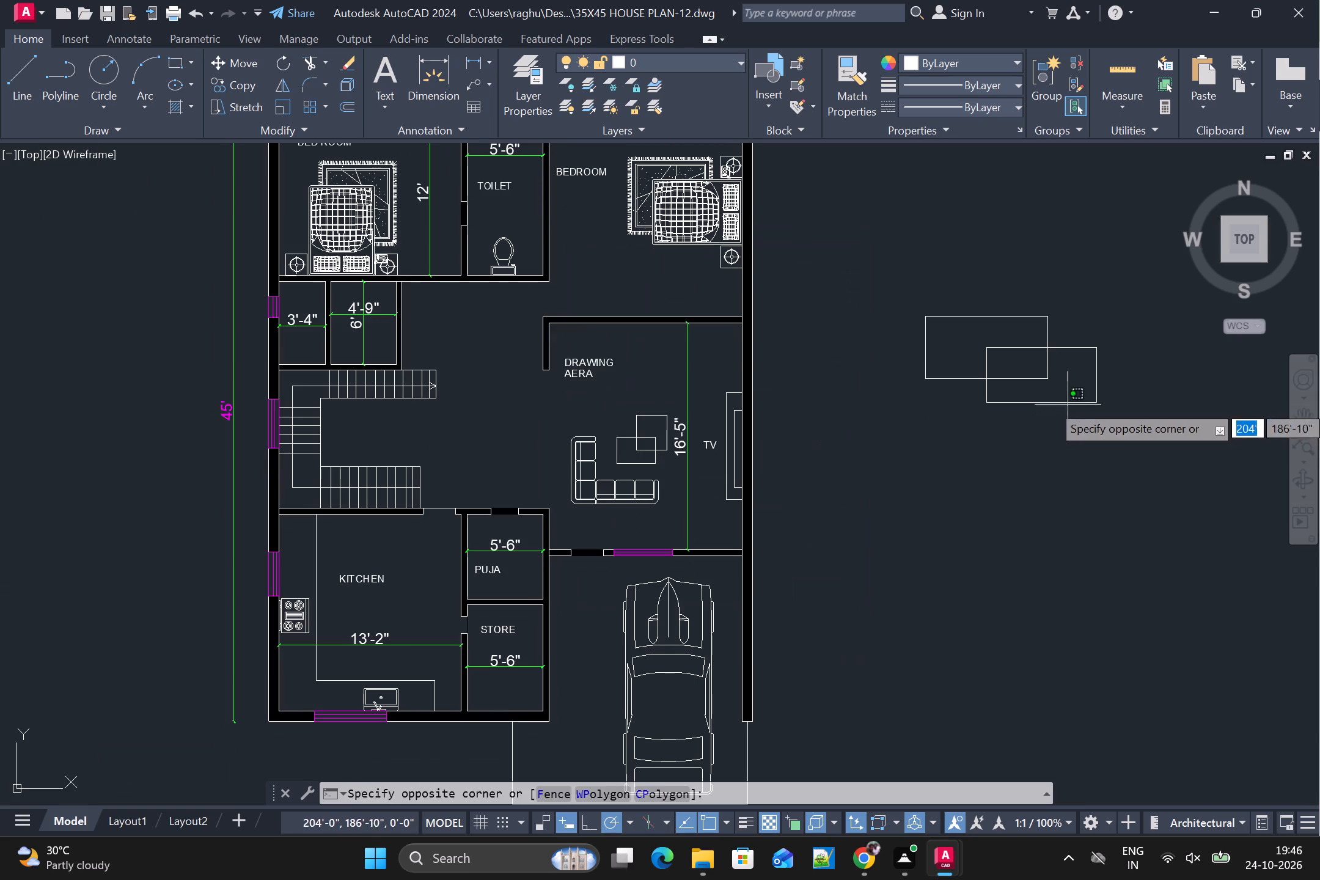
{"action": "left_click", "coordinate": [1069, 403], "text": "alt"}
{"action": "left_click", "coordinate": [1069, 403], "text": "alt"}
{"action": "left_click", "coordinate": [1030, 376], "text": "alt"}
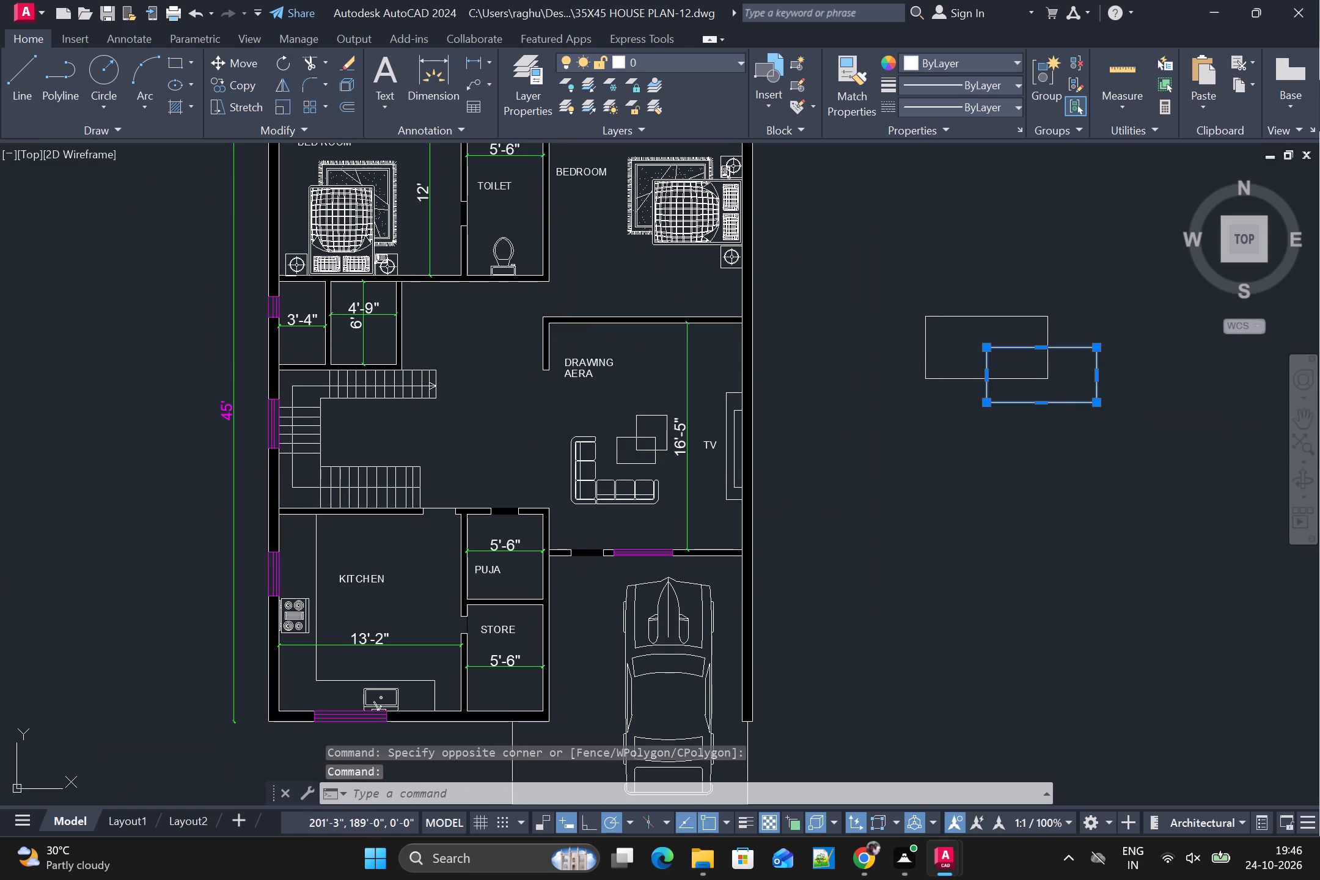
{"action": "key", "text": "Delete"}
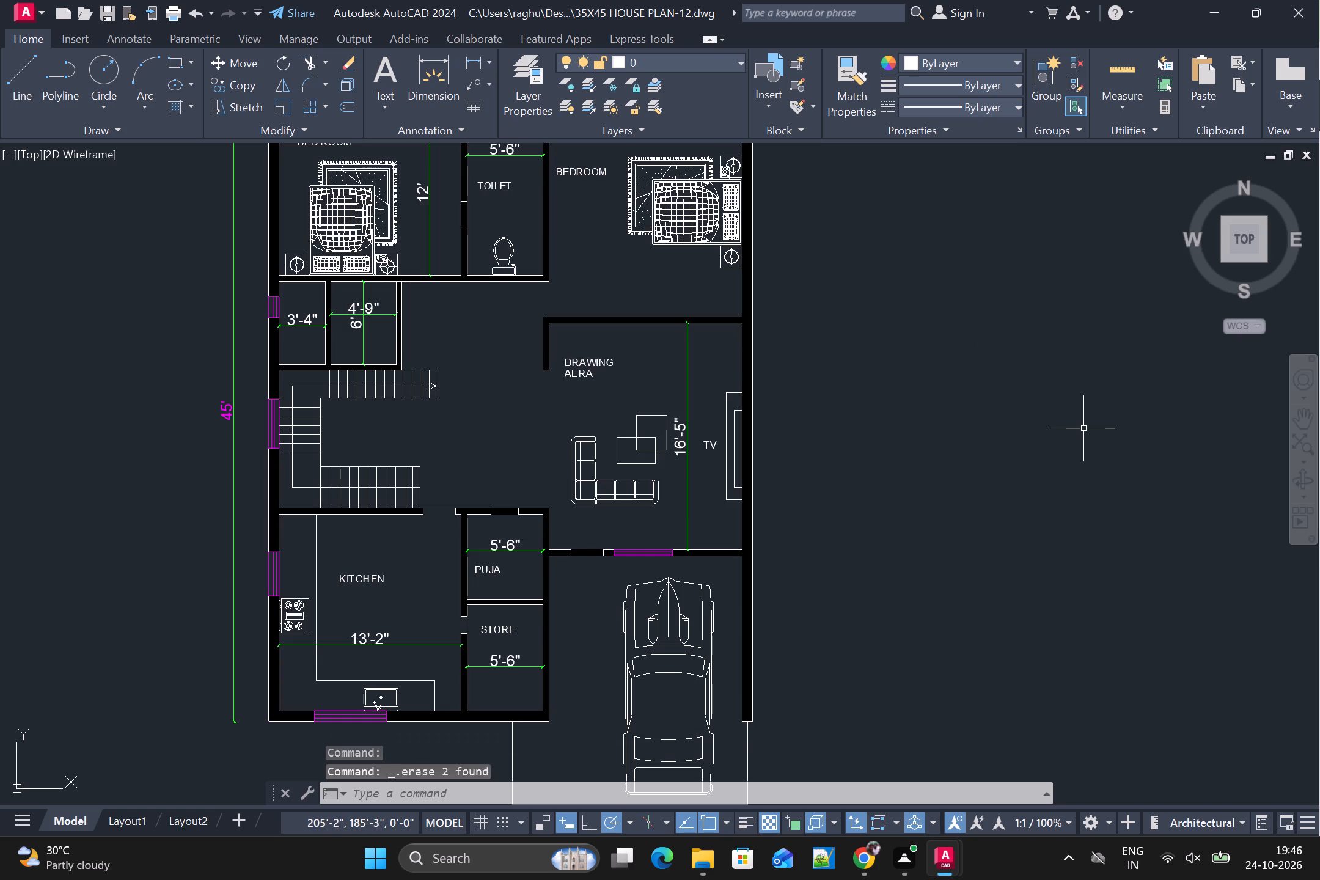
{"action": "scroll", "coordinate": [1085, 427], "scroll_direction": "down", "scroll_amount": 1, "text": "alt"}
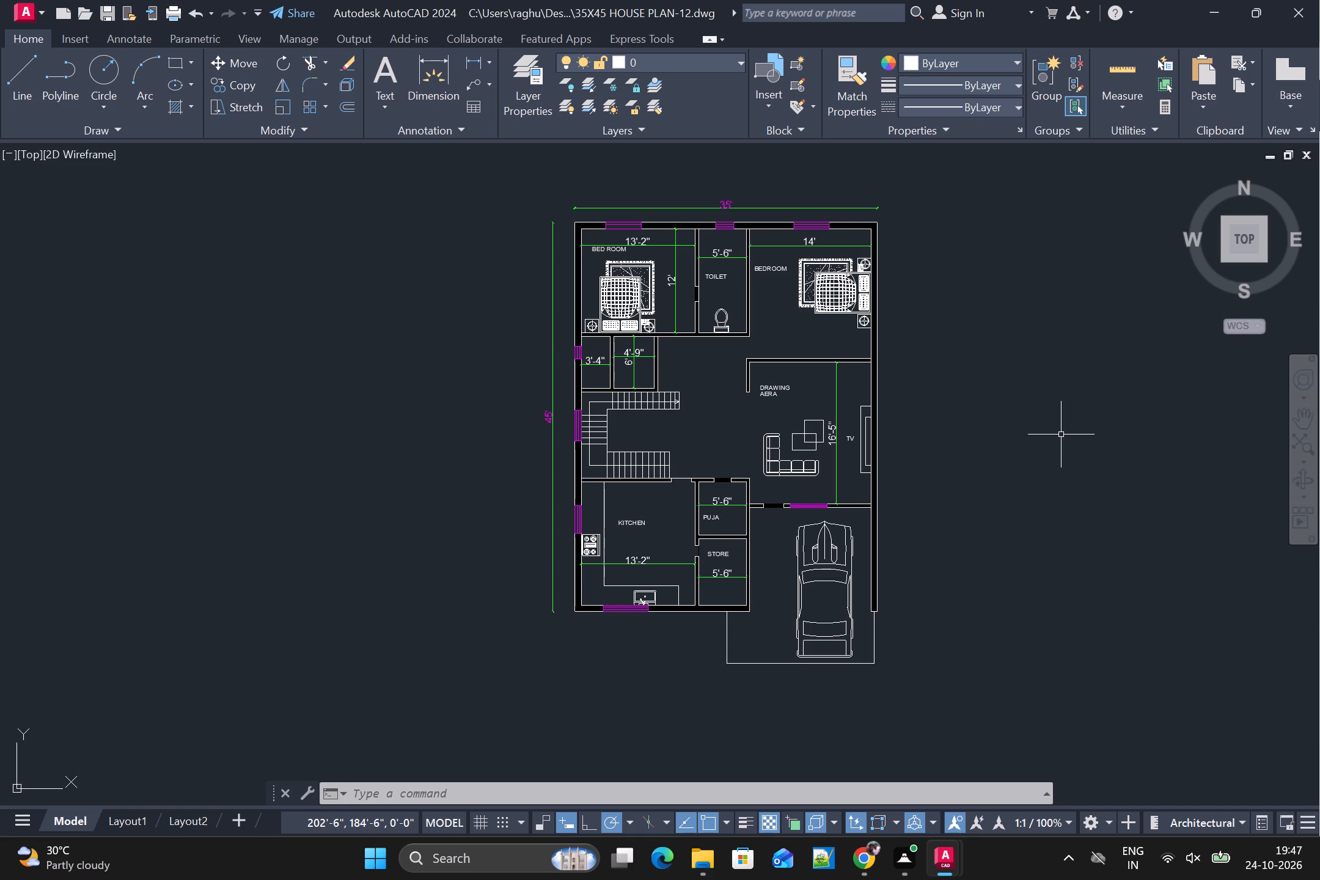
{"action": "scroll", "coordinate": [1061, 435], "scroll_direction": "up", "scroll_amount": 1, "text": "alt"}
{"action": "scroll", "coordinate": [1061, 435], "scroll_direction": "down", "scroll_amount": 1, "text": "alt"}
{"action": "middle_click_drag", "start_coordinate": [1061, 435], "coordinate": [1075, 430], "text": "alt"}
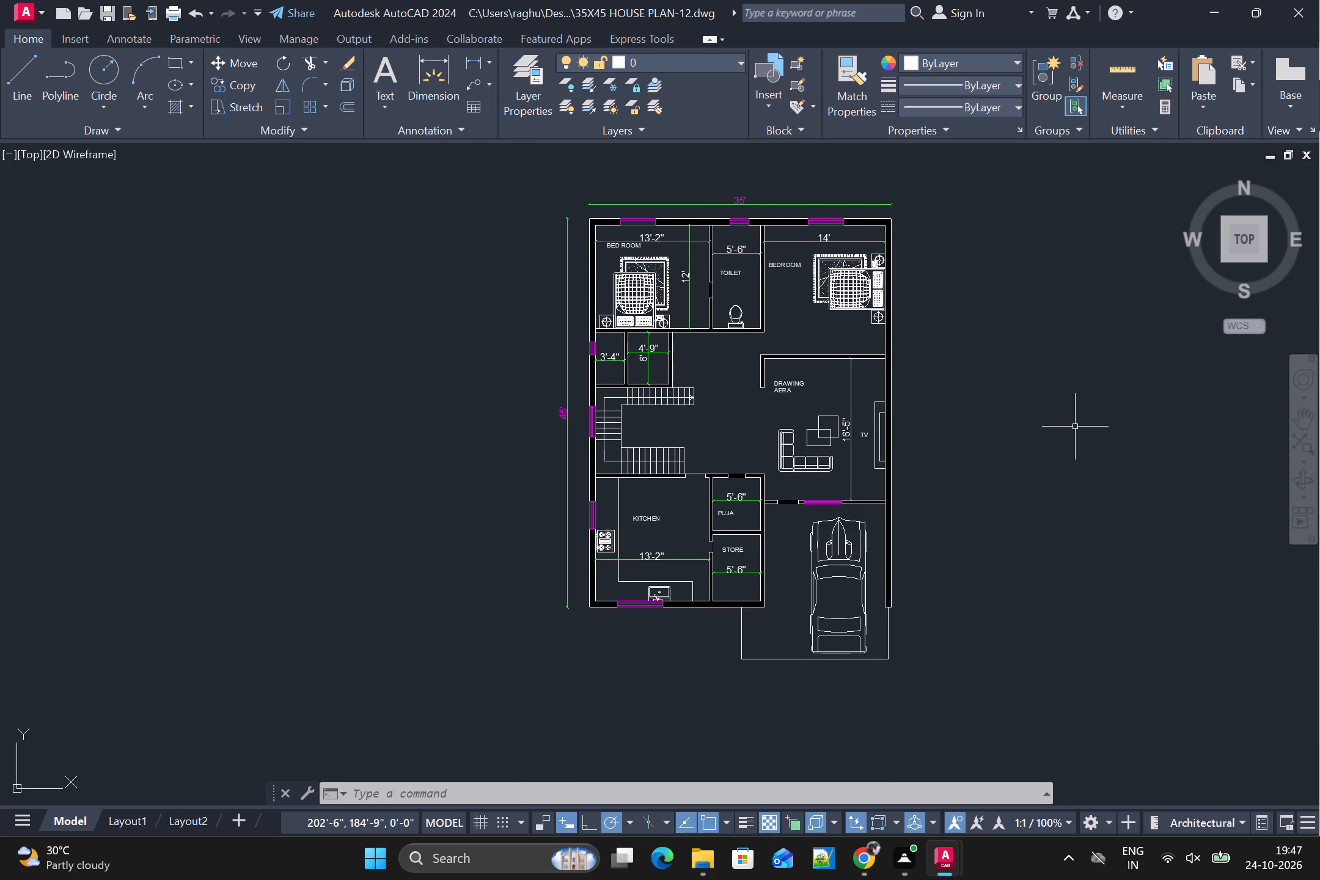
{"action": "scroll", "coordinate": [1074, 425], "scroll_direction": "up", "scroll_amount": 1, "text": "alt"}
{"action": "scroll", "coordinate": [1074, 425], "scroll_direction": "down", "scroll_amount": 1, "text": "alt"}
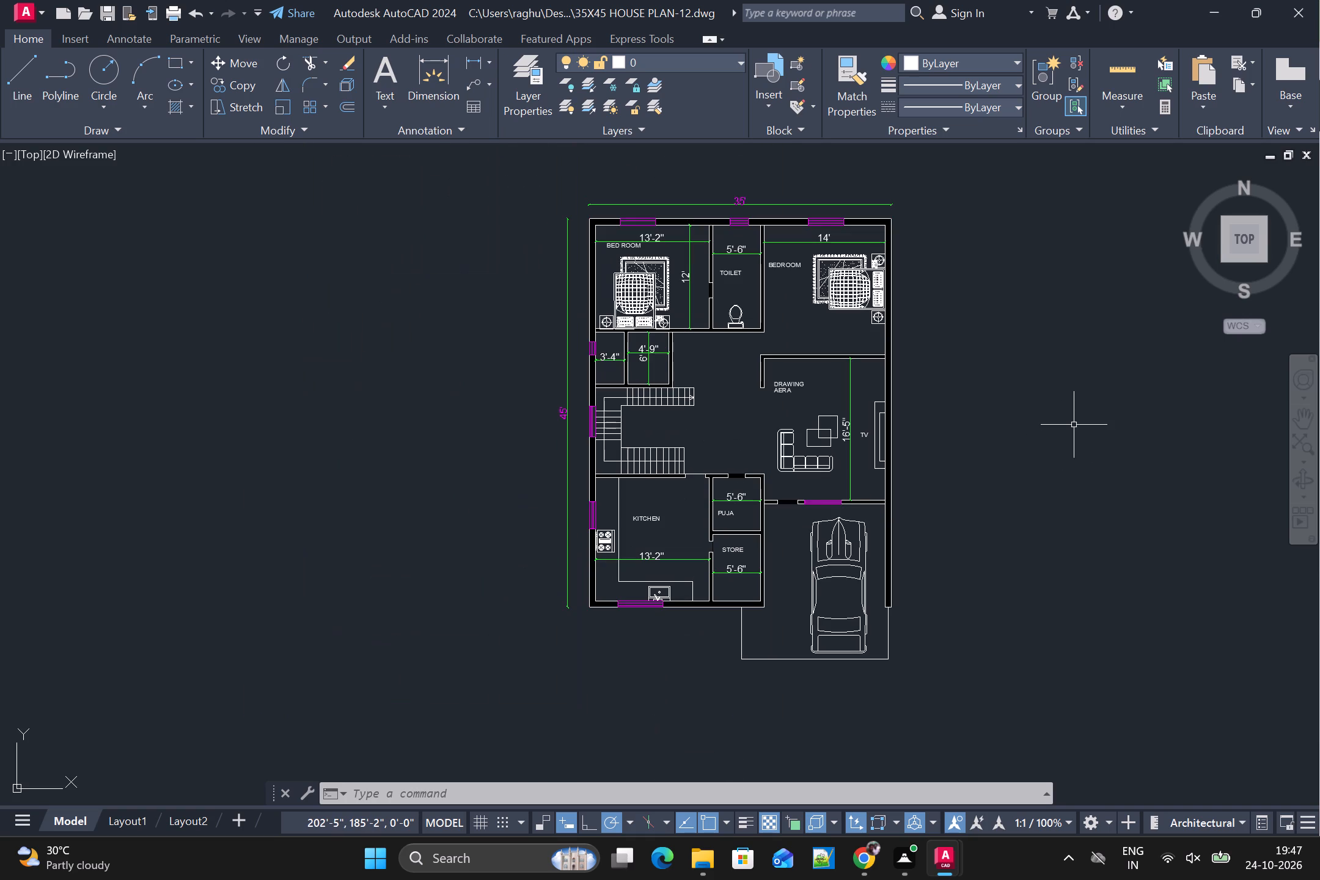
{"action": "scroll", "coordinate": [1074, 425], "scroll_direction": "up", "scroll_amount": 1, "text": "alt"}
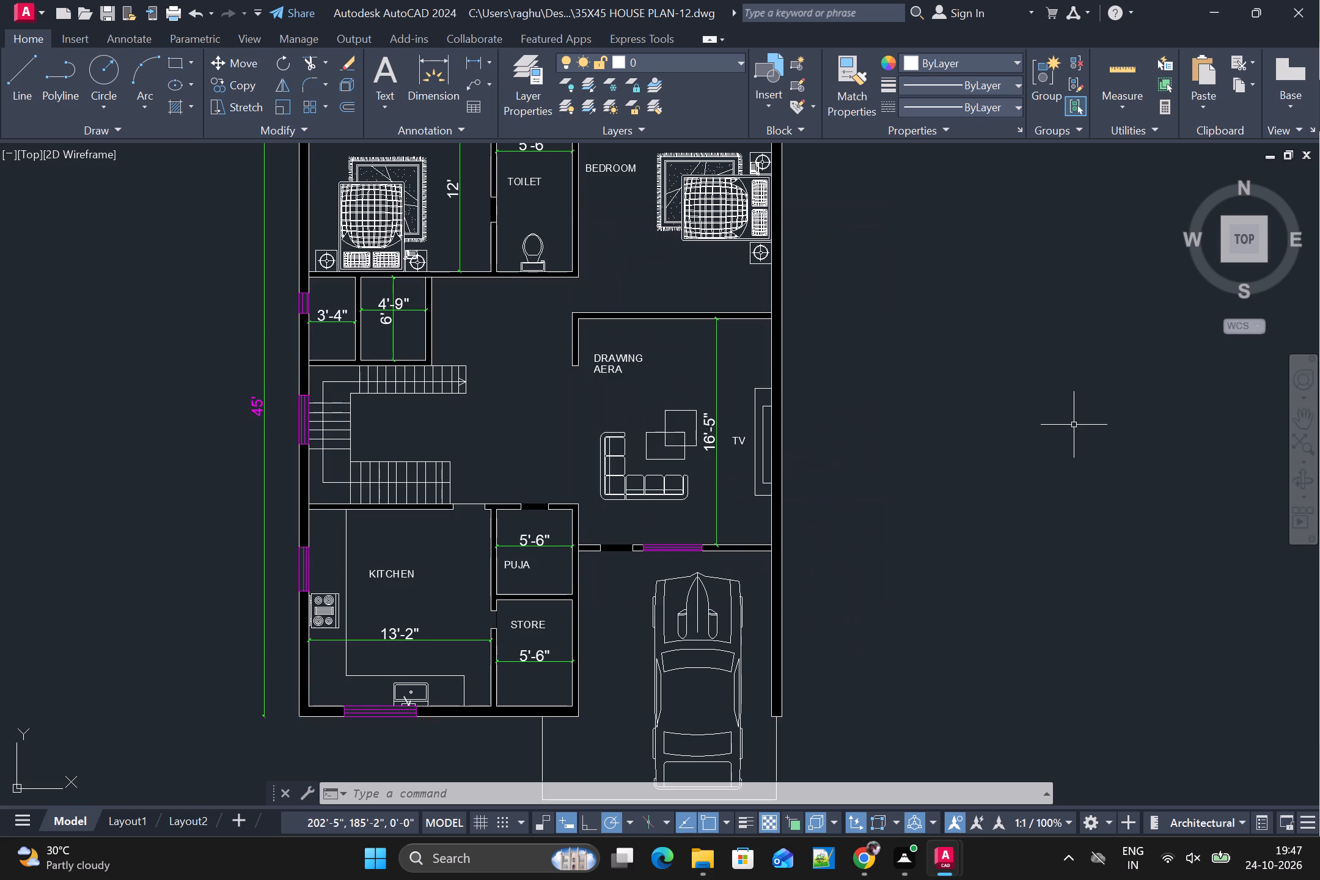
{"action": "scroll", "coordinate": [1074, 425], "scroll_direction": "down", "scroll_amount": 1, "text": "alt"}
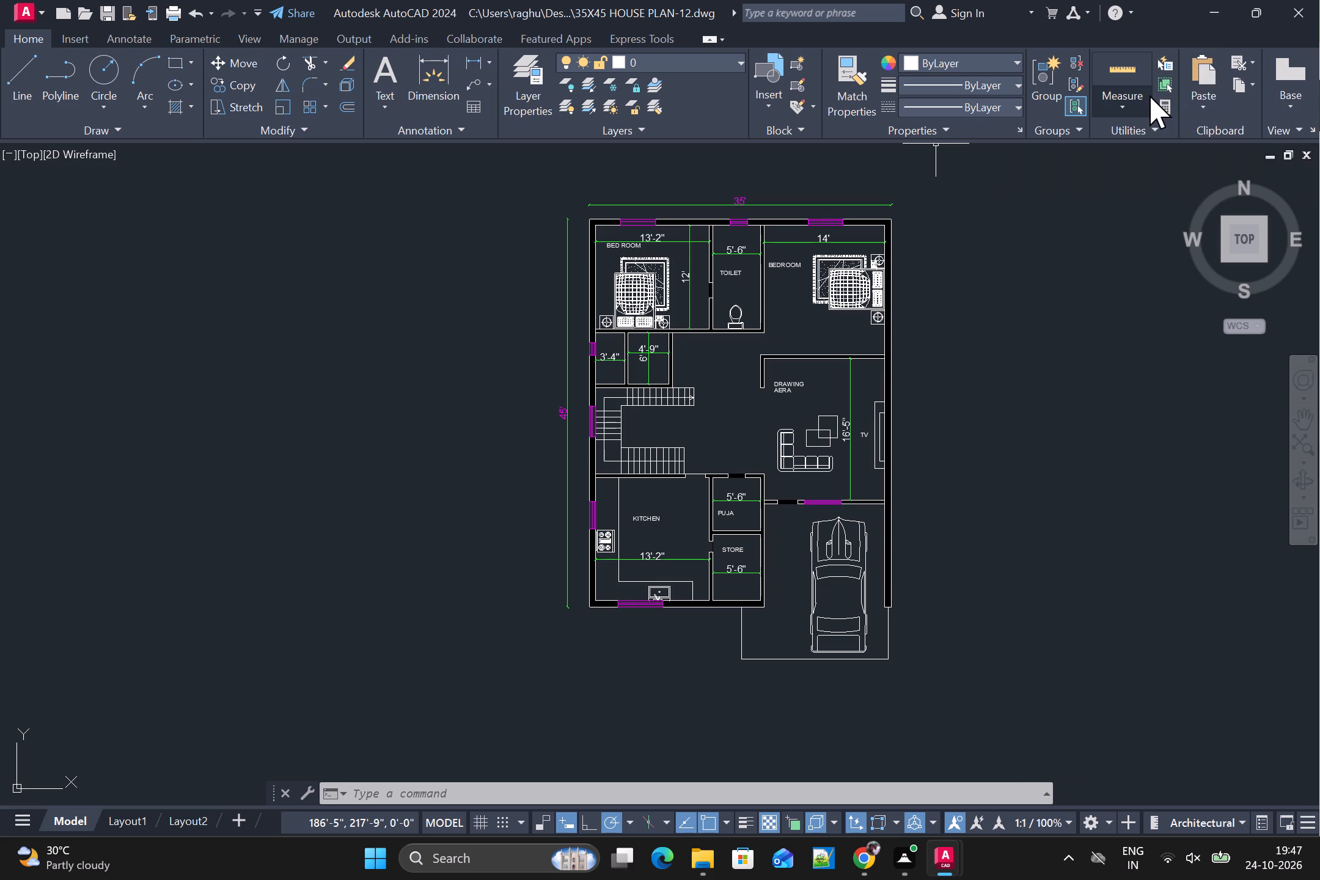
Switch from AutoCAD to the Fuji window.
{"action": "key", "text": "alt+Tab"}
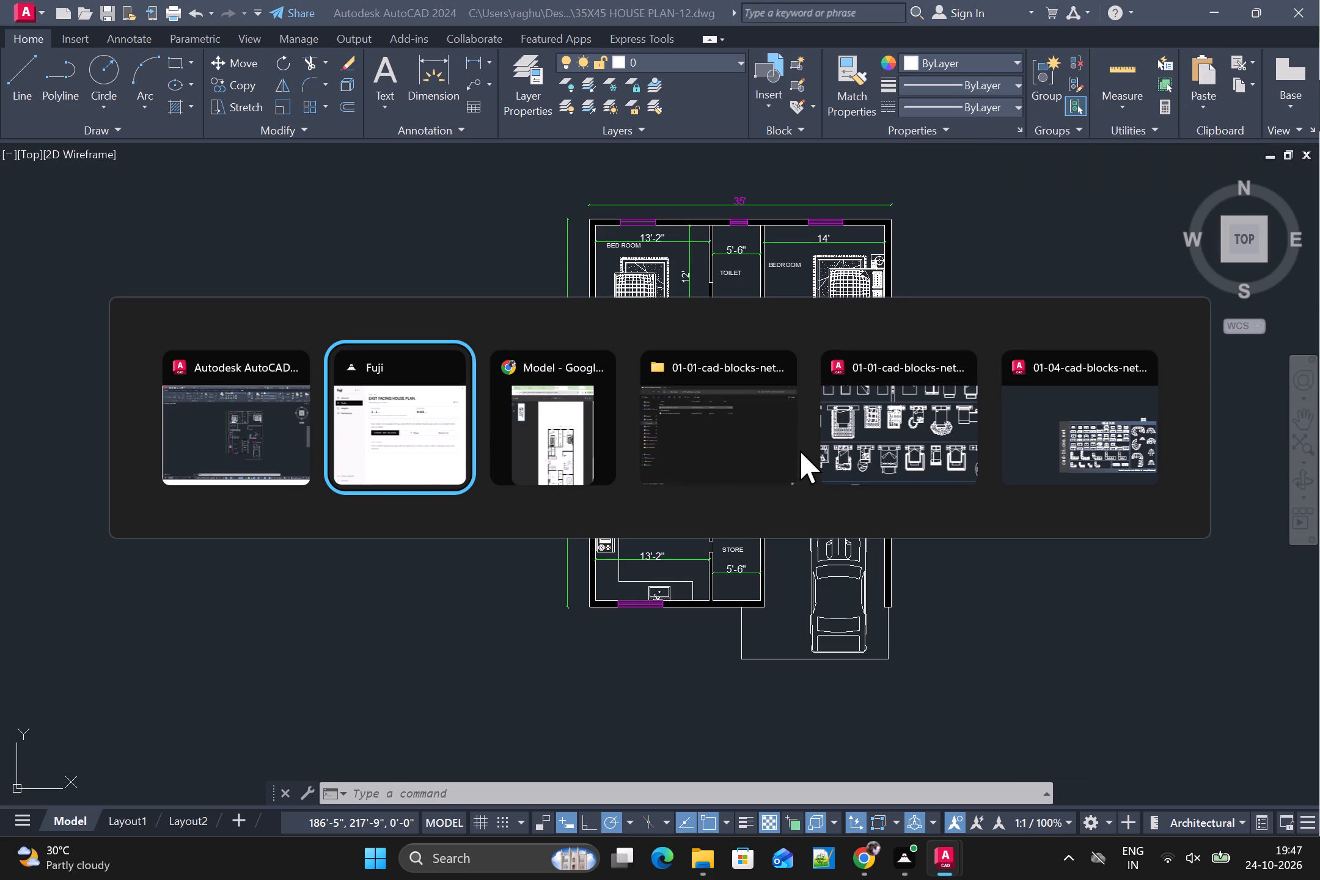